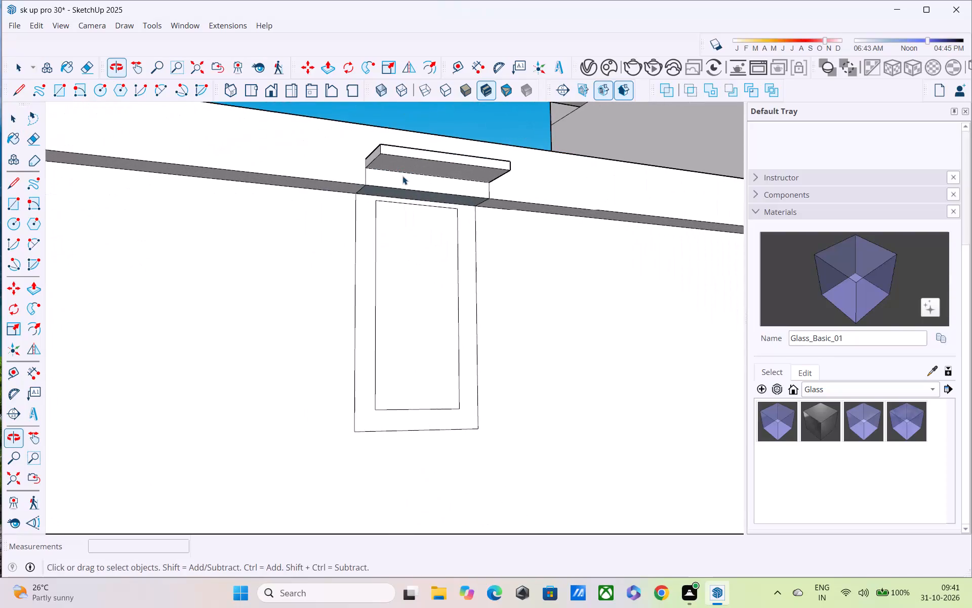
Push the front face of the small block projecting above the window outline back about 4 5/16", flush with the ledge.
scroll(402, 176, "up", 3)
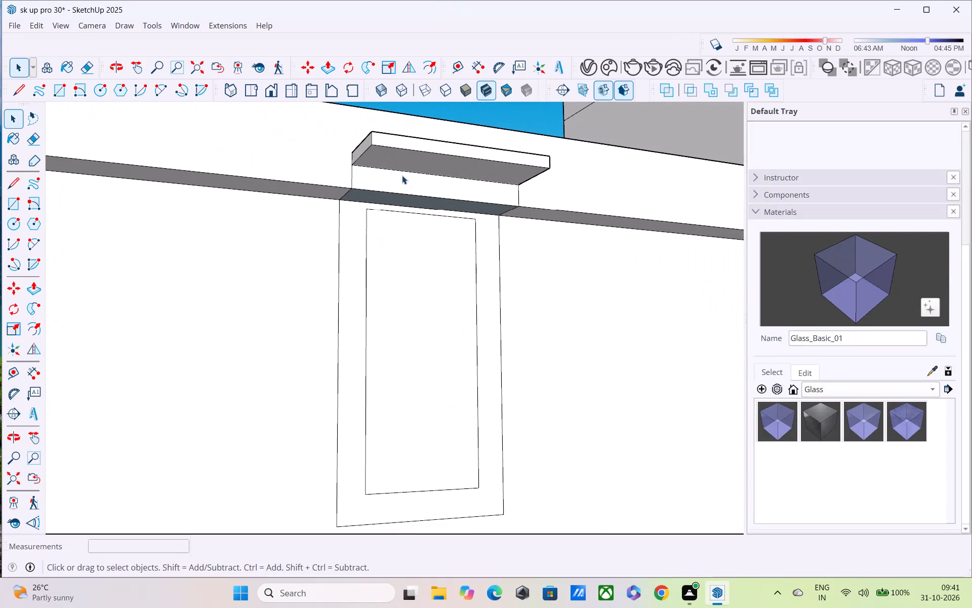
key("p")
left_click(409, 147)
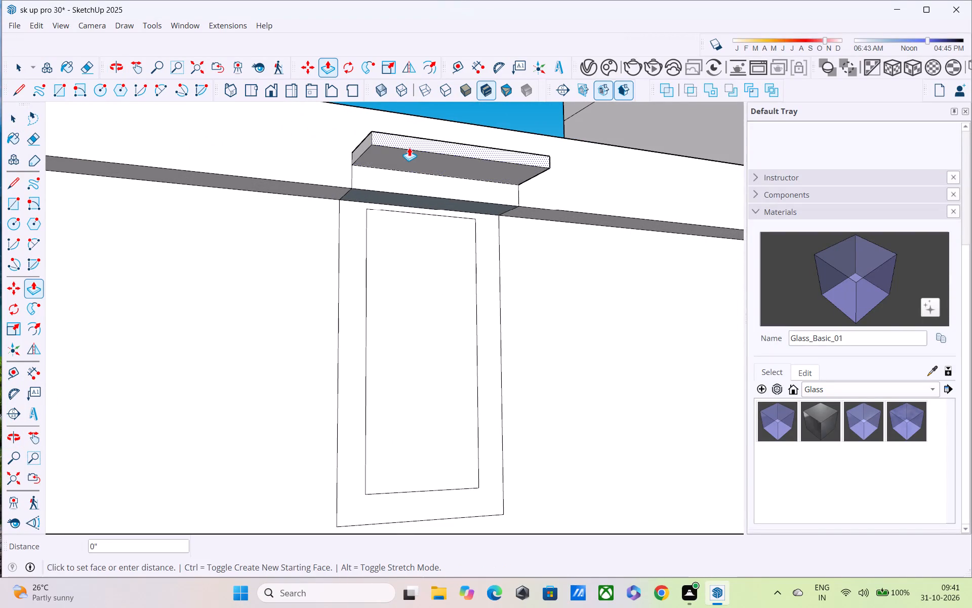
left_click(413, 187)
Draw a rectangle across the opening left in the ledge's front face to close it.
middle_click_drag(420, 217, 301, 315)
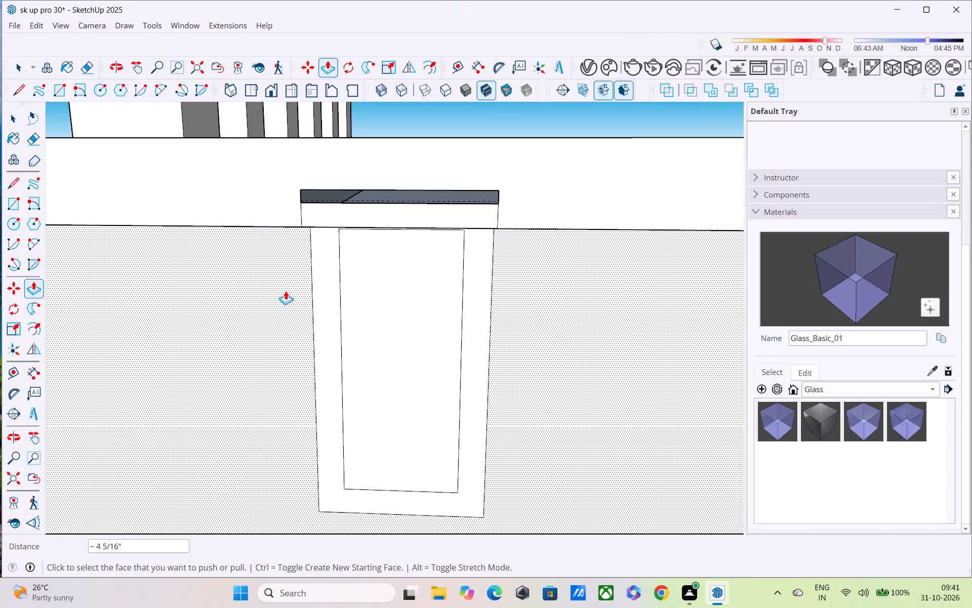
key("r")
left_click(302, 195)
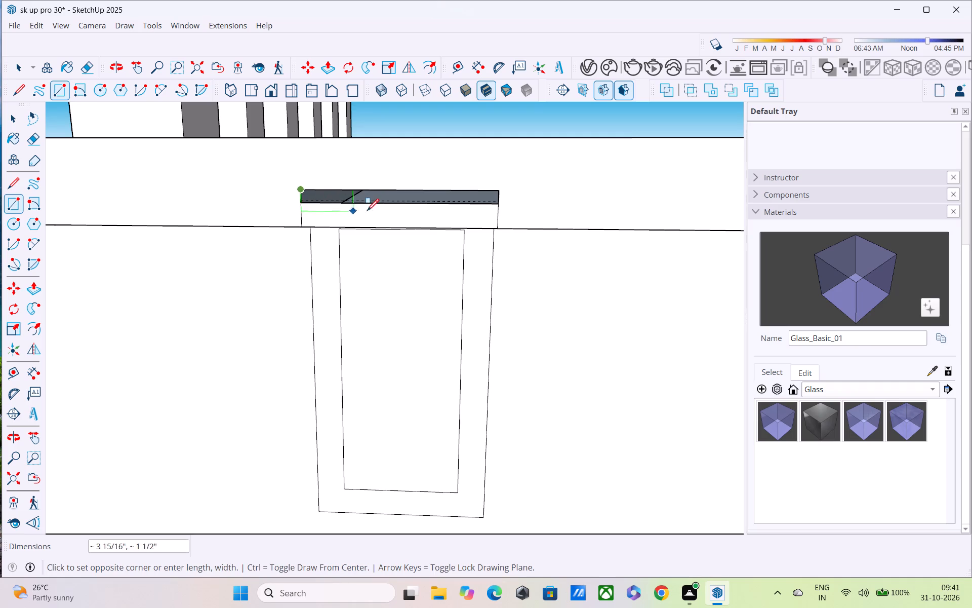
left_click(496, 207)
key("space")
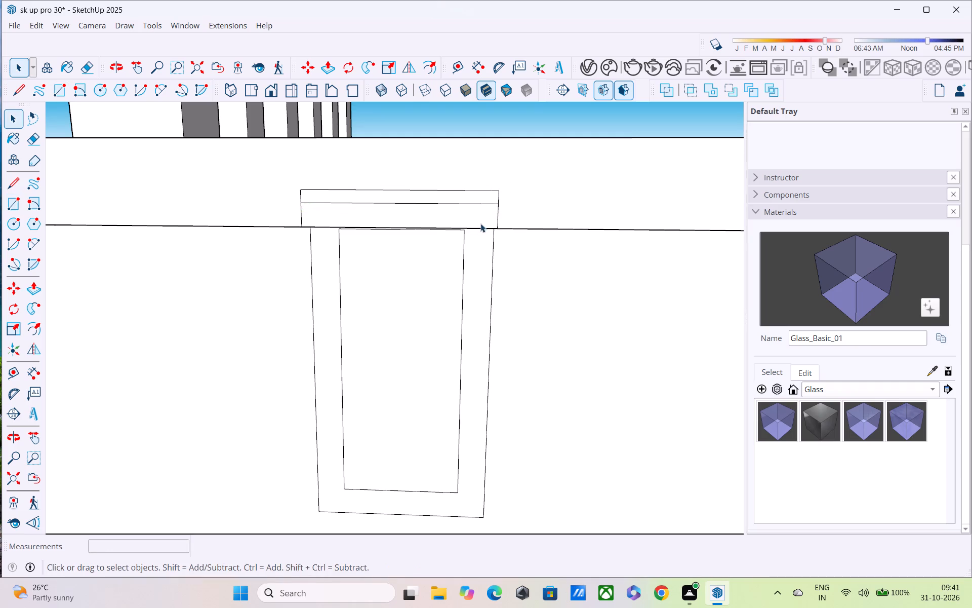
Erase the leftover horizontal and vertical edges of the closed opening from the ledge's front face.
key("e")
left_click_drag(454, 184, 437, 214)
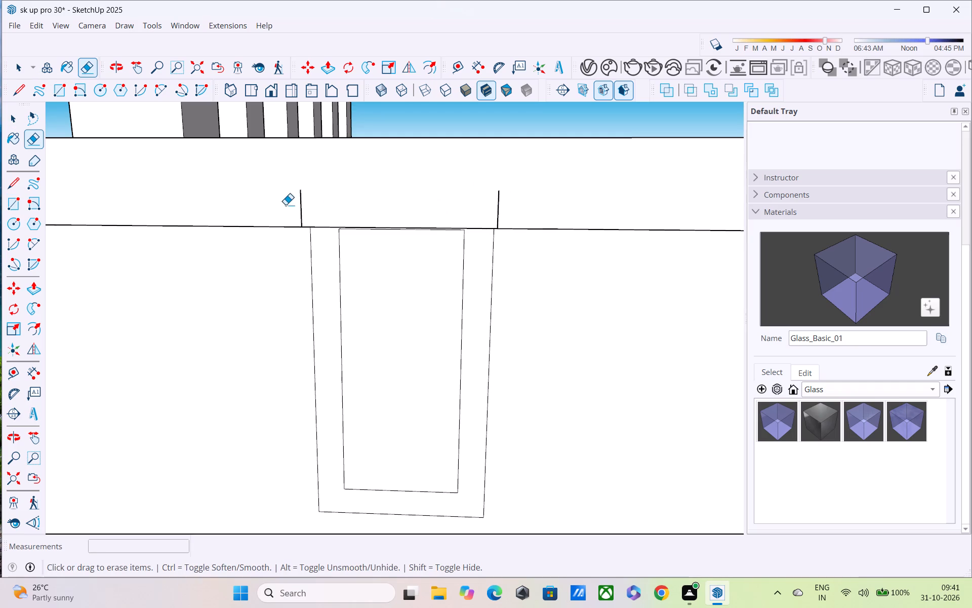
left_click_drag(286, 205, 512, 202)
Erase all edges of the inner and outer window outlines from the wall face below the ledge.
middle_click_drag(387, 246, 409, 118)
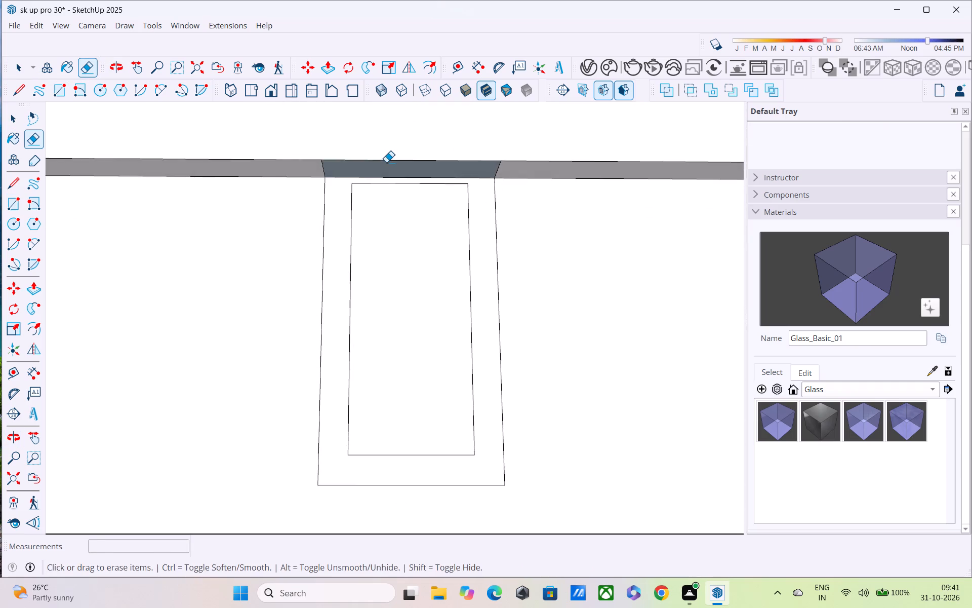
scroll(386, 162, "up", 3)
middle_click_drag(372, 181, 480, 185)
left_click_drag(377, 249, 445, 275)
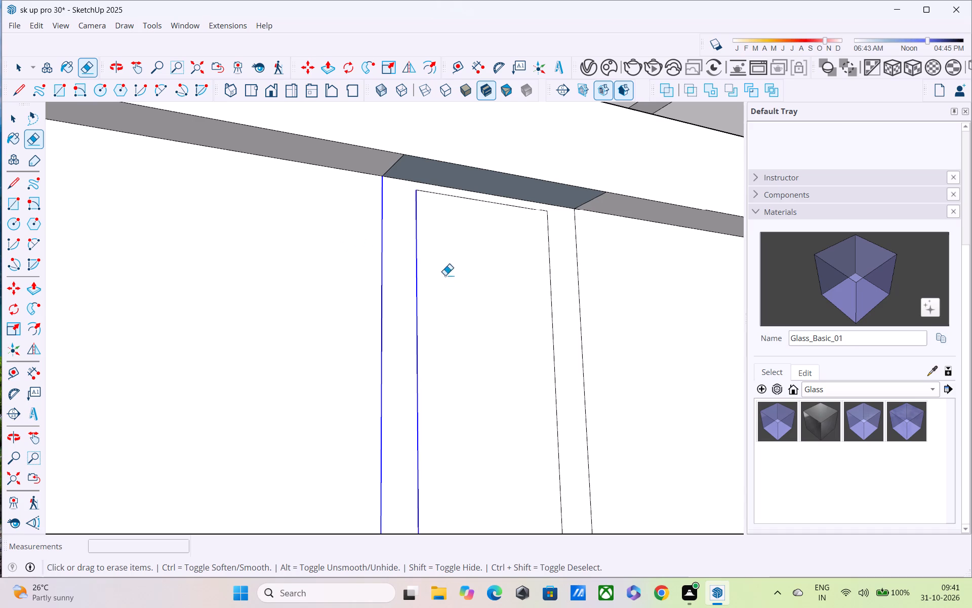
left_click_drag(445, 275, 593, 299)
left_click_drag(481, 200, 481, 207)
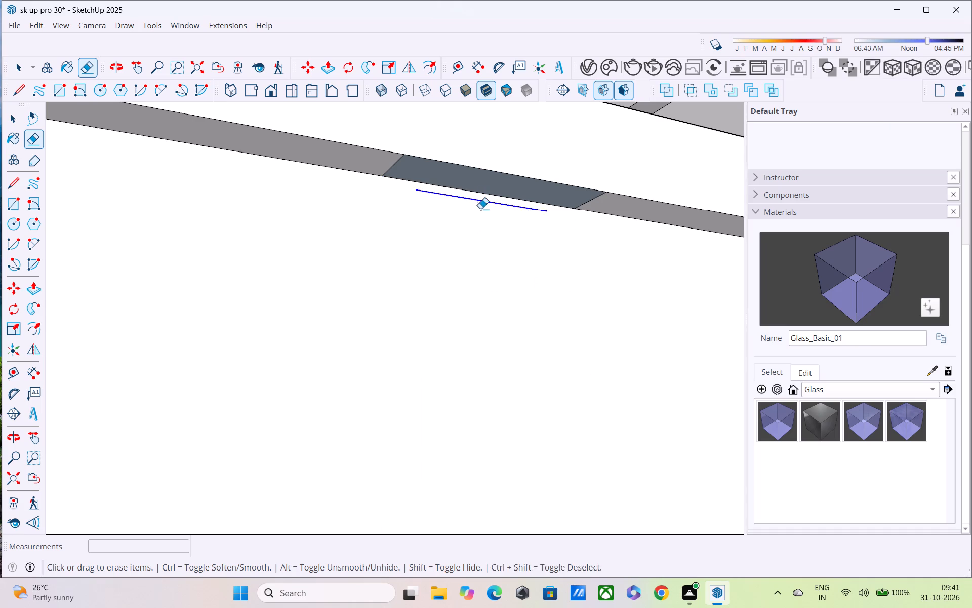
scroll(478, 212, "down", 2)
middle_click_drag(476, 219, 385, 214)
middle_click_drag(410, 348, 382, 204)
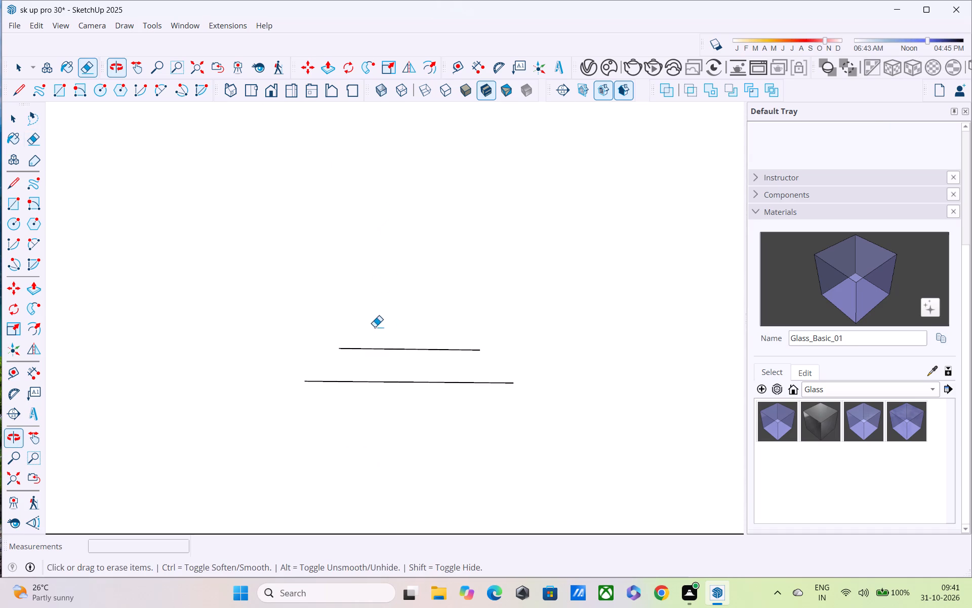
left_click_drag(375, 331, 376, 385)
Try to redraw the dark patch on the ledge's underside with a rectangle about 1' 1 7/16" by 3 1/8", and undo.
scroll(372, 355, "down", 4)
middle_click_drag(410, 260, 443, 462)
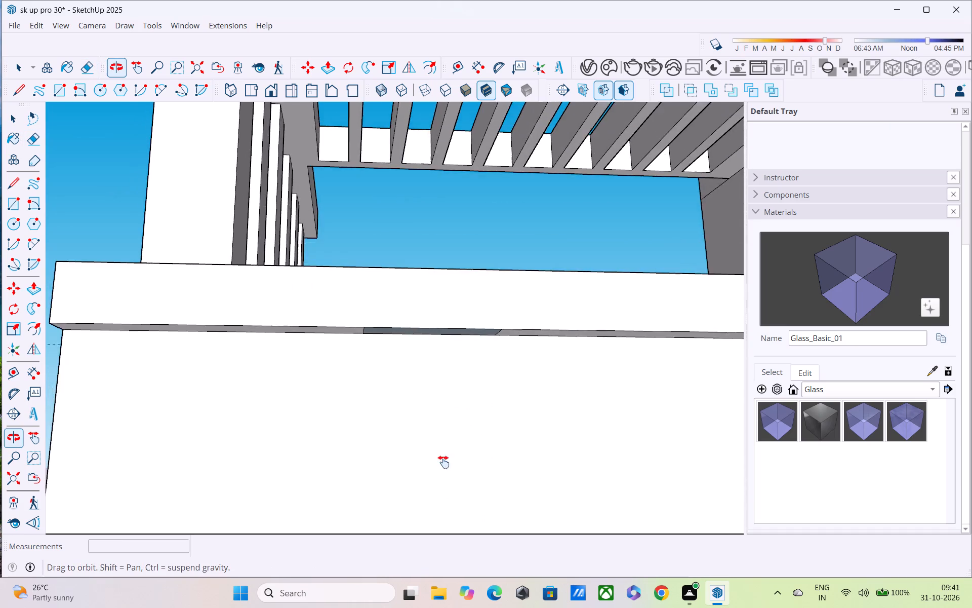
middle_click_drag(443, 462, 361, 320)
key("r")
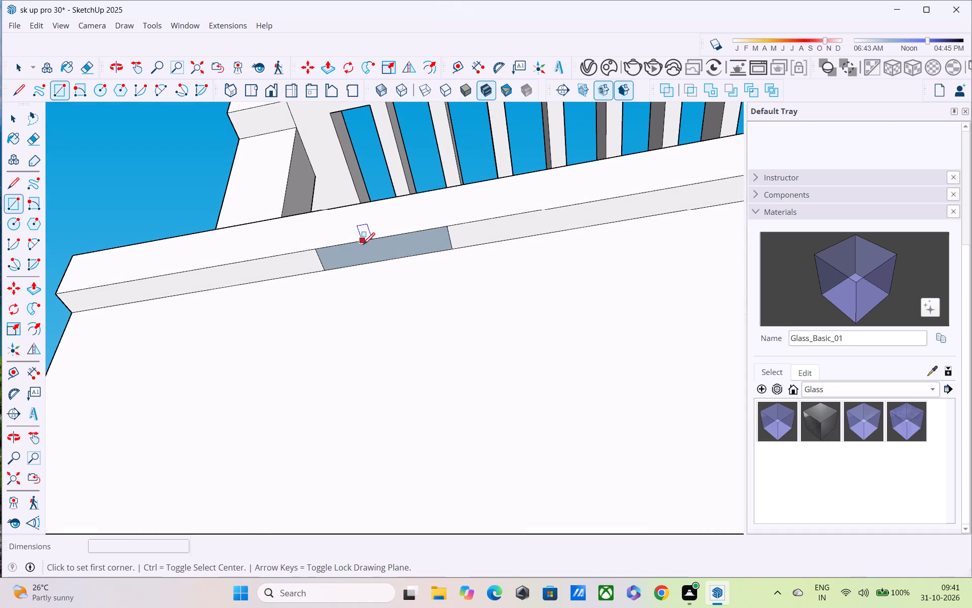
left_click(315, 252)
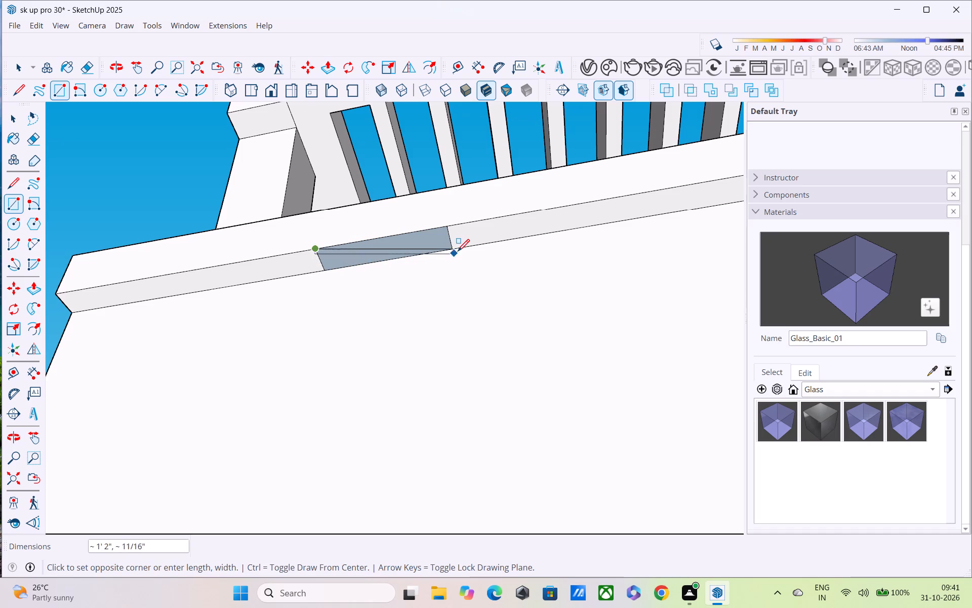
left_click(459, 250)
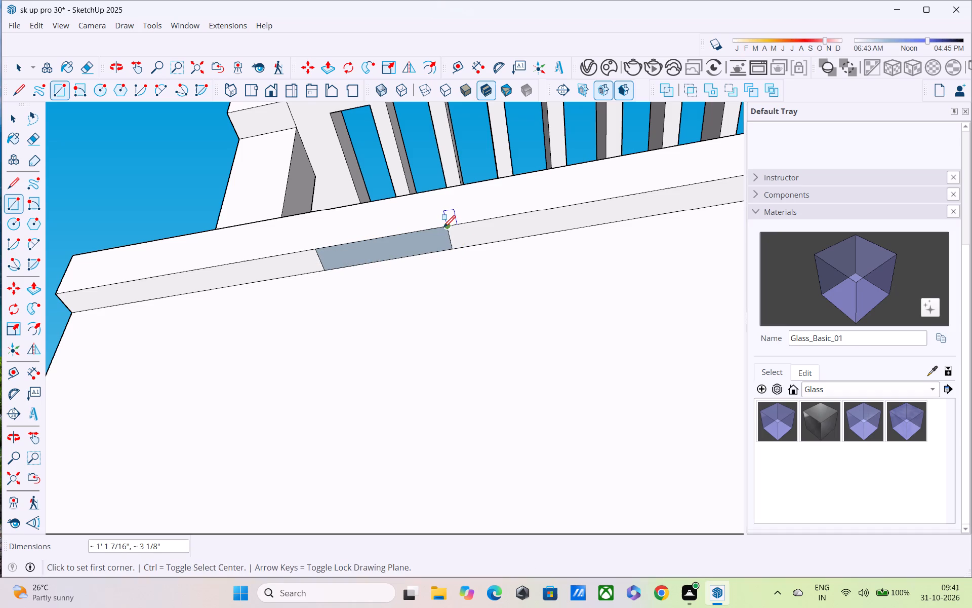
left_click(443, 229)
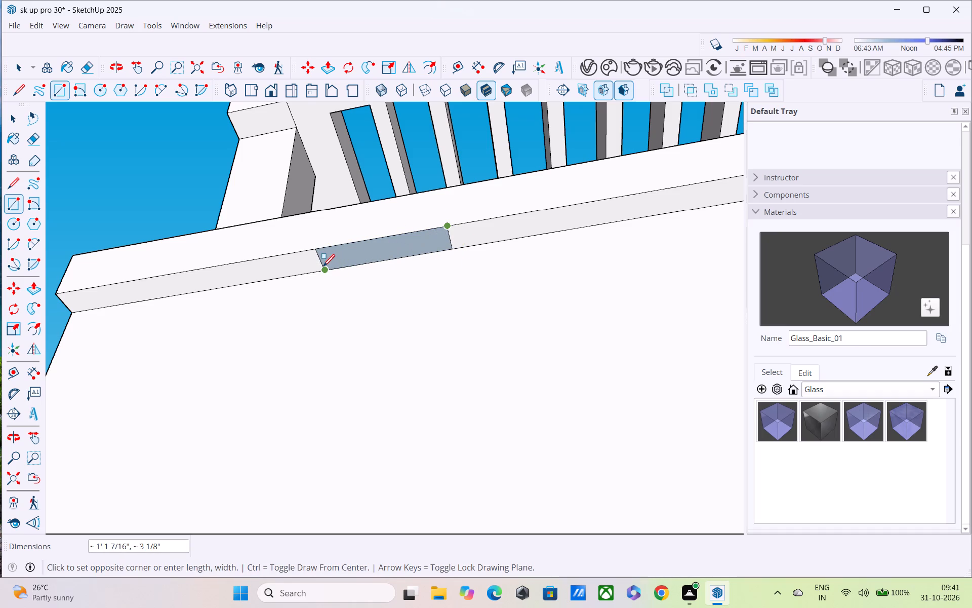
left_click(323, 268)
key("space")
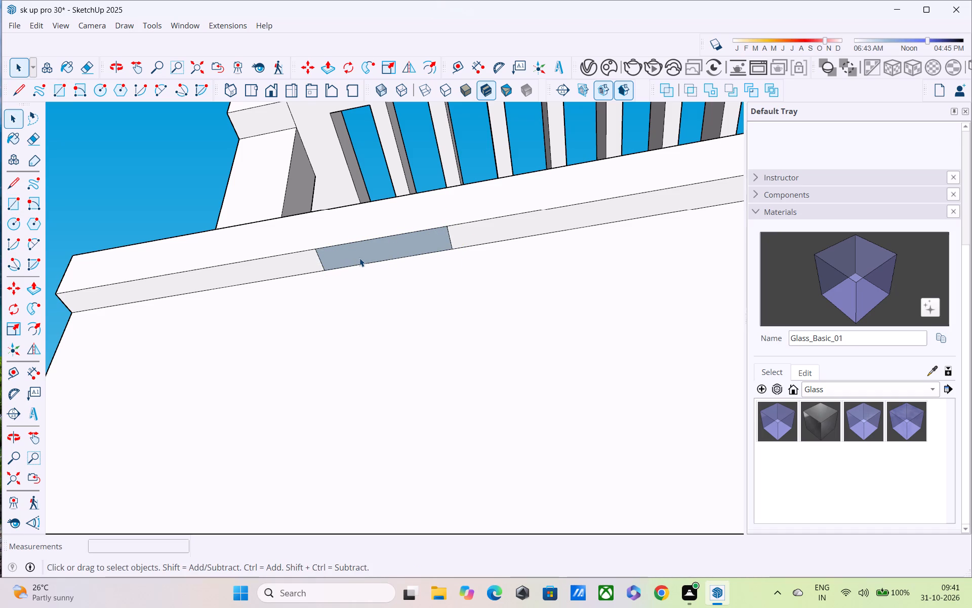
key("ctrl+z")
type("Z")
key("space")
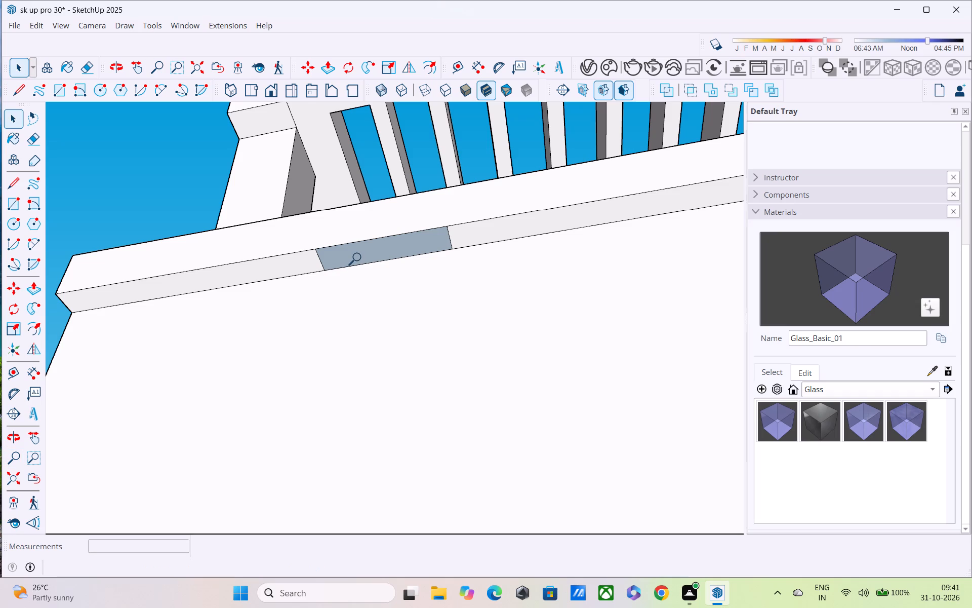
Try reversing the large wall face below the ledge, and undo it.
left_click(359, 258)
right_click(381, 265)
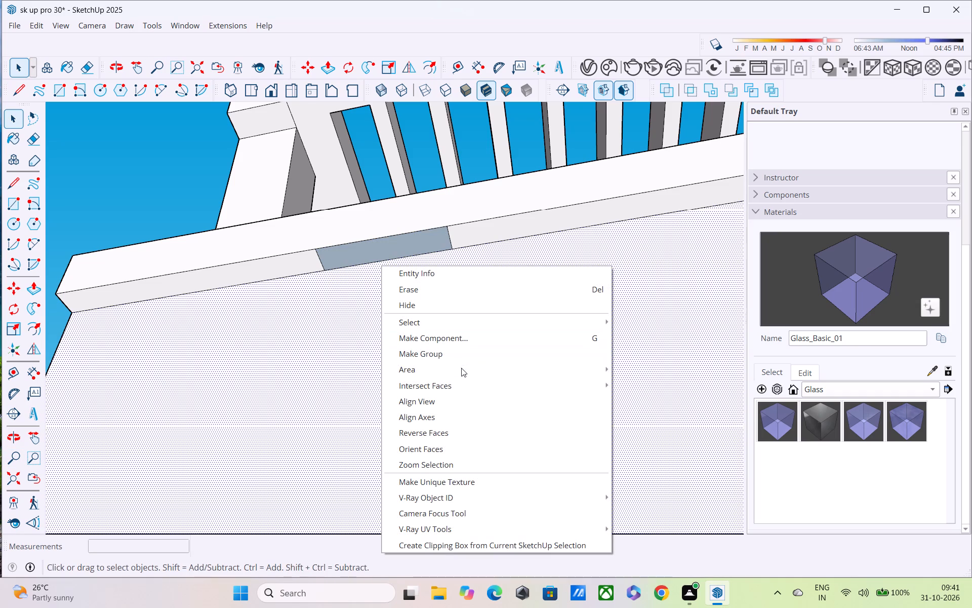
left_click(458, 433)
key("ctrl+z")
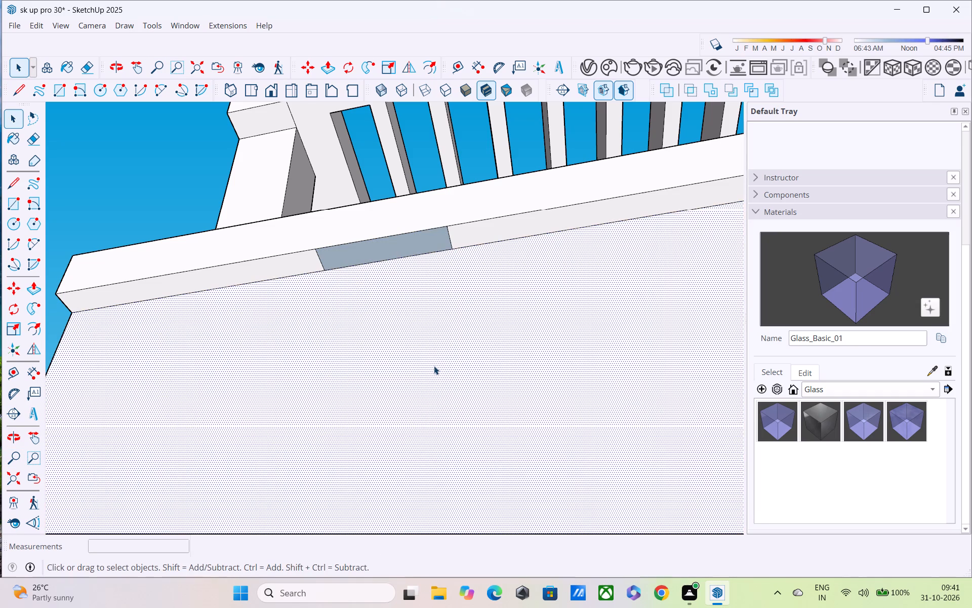
Reverse the dark patch face on the ledge's underside.
left_click(137, 160)
left_click(392, 245)
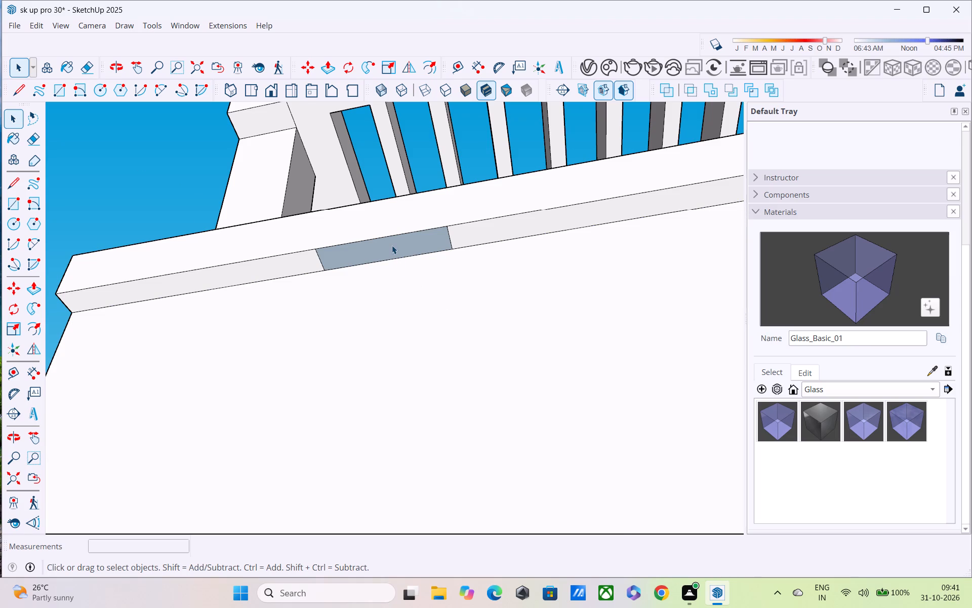
right_click(391, 245)
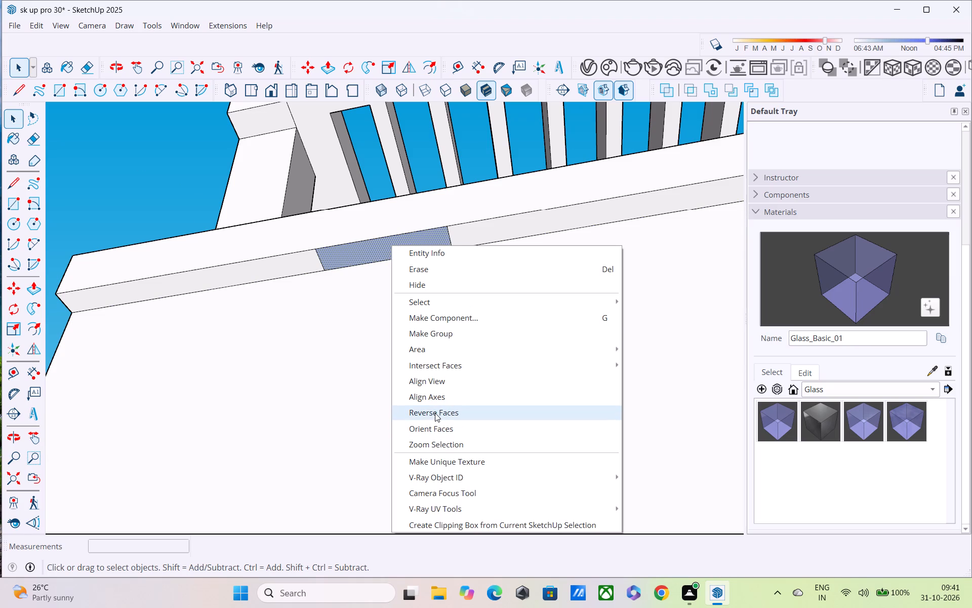
left_click(435, 412)
Erase the two short edges dividing the patch from the rest of the ledge's underside.
key("e")
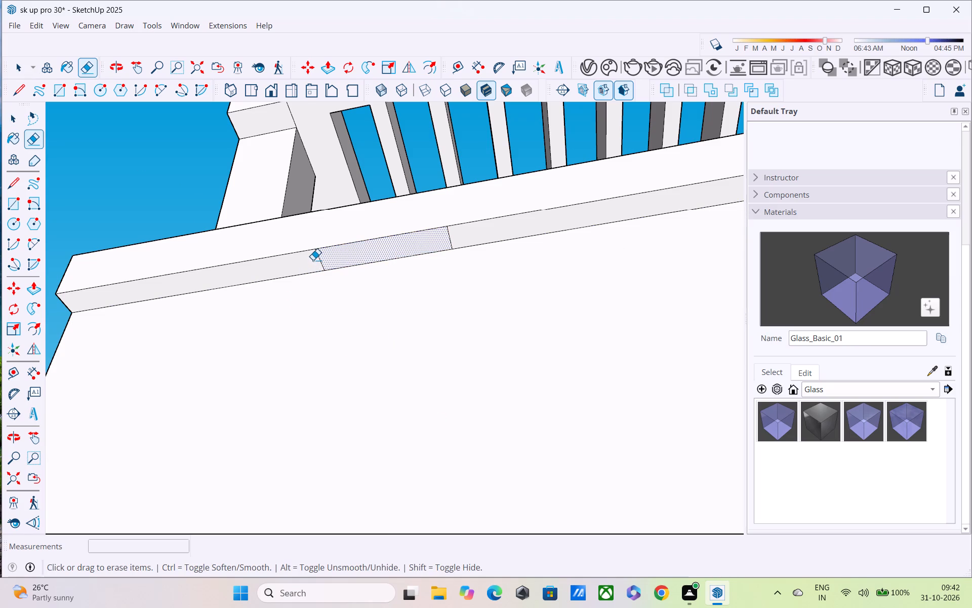
left_click(313, 260)
left_click(316, 260)
left_click(319, 262)
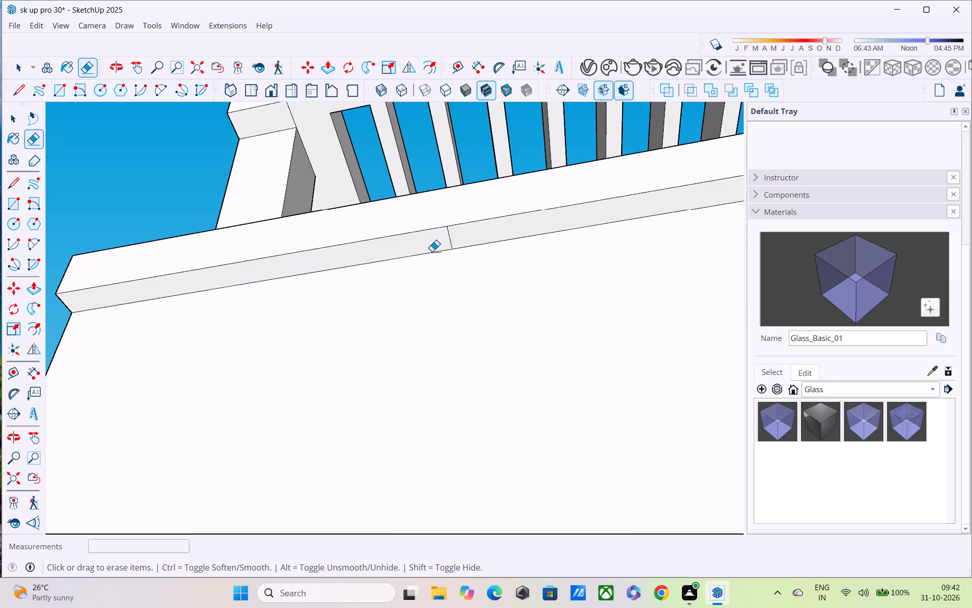
left_click(451, 238)
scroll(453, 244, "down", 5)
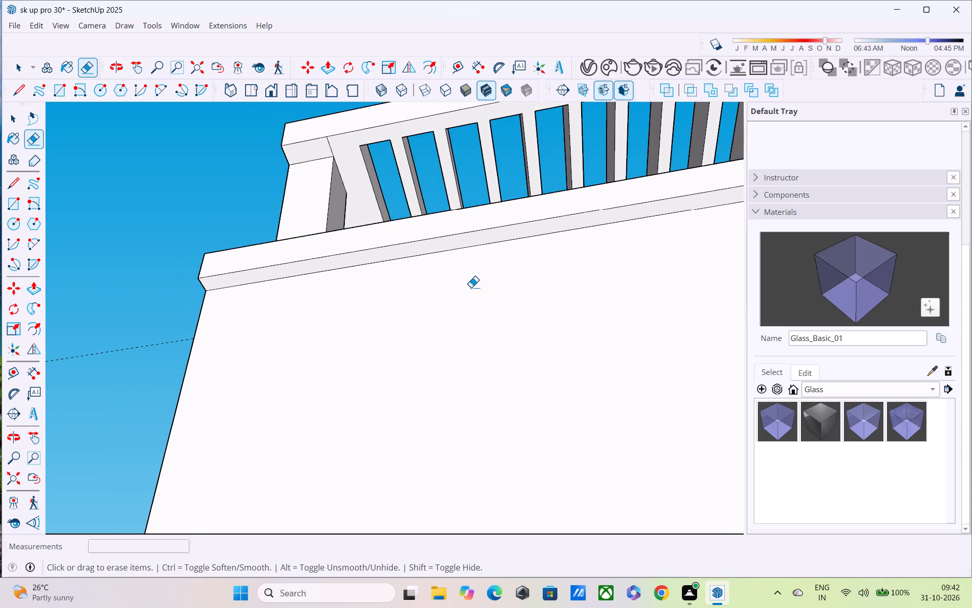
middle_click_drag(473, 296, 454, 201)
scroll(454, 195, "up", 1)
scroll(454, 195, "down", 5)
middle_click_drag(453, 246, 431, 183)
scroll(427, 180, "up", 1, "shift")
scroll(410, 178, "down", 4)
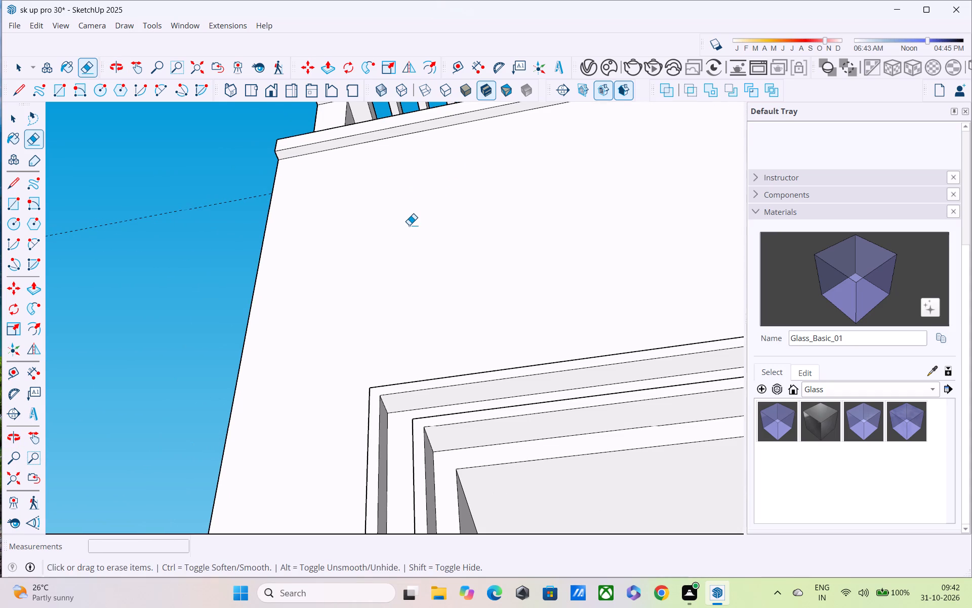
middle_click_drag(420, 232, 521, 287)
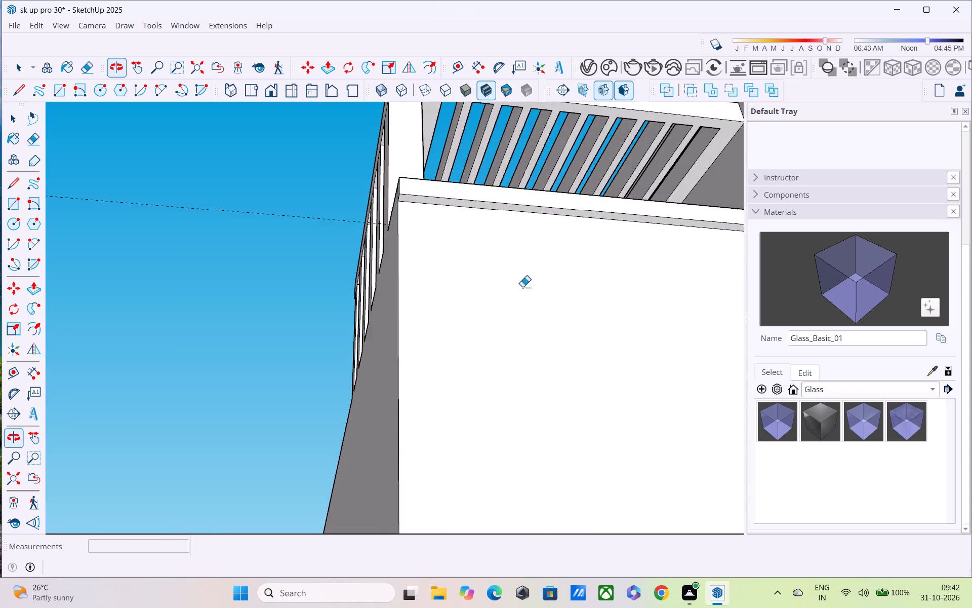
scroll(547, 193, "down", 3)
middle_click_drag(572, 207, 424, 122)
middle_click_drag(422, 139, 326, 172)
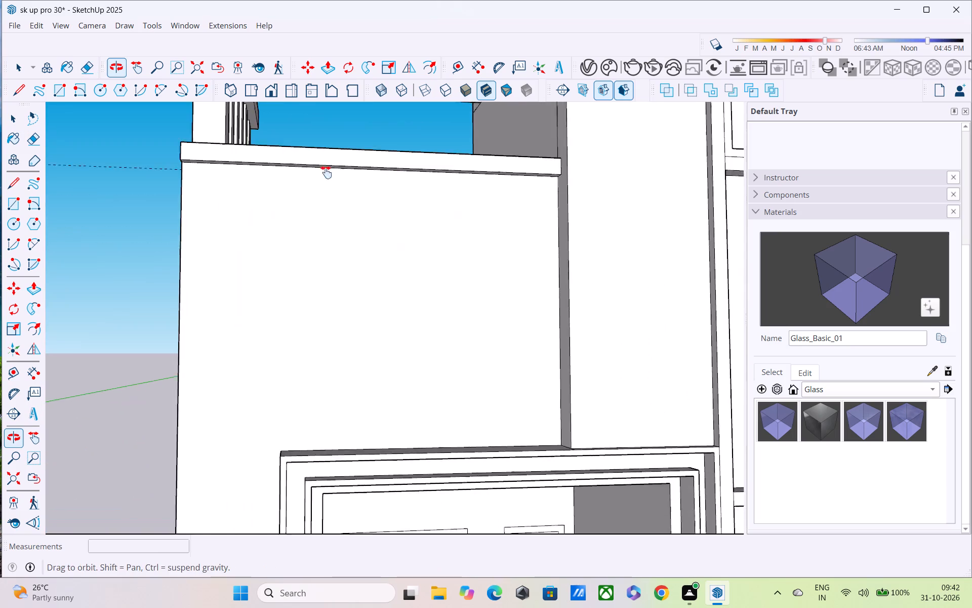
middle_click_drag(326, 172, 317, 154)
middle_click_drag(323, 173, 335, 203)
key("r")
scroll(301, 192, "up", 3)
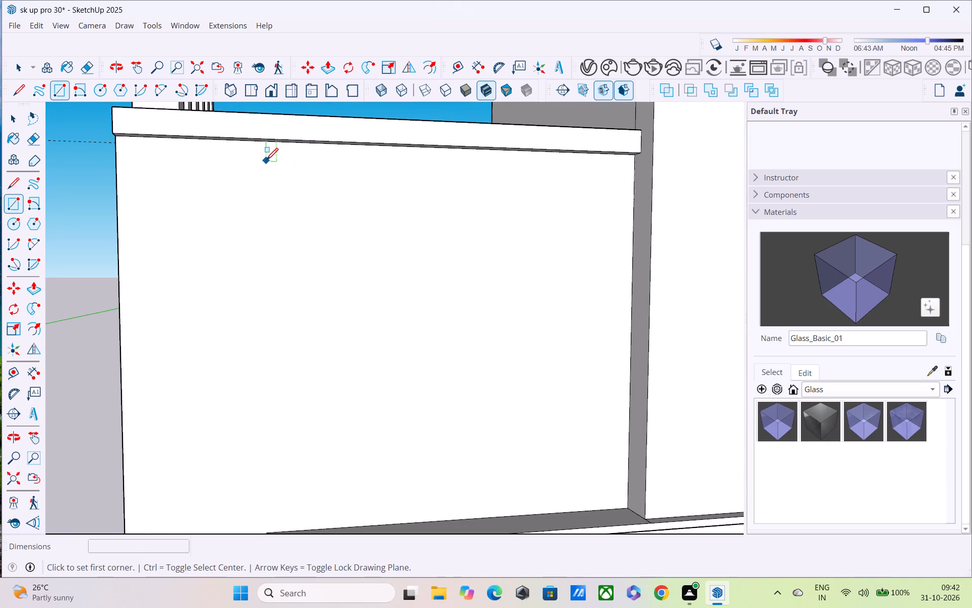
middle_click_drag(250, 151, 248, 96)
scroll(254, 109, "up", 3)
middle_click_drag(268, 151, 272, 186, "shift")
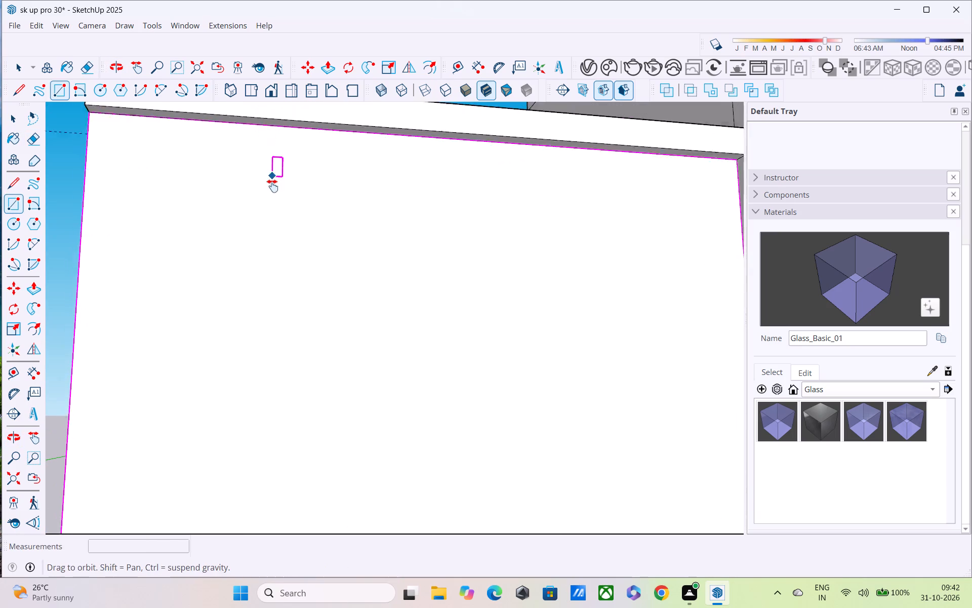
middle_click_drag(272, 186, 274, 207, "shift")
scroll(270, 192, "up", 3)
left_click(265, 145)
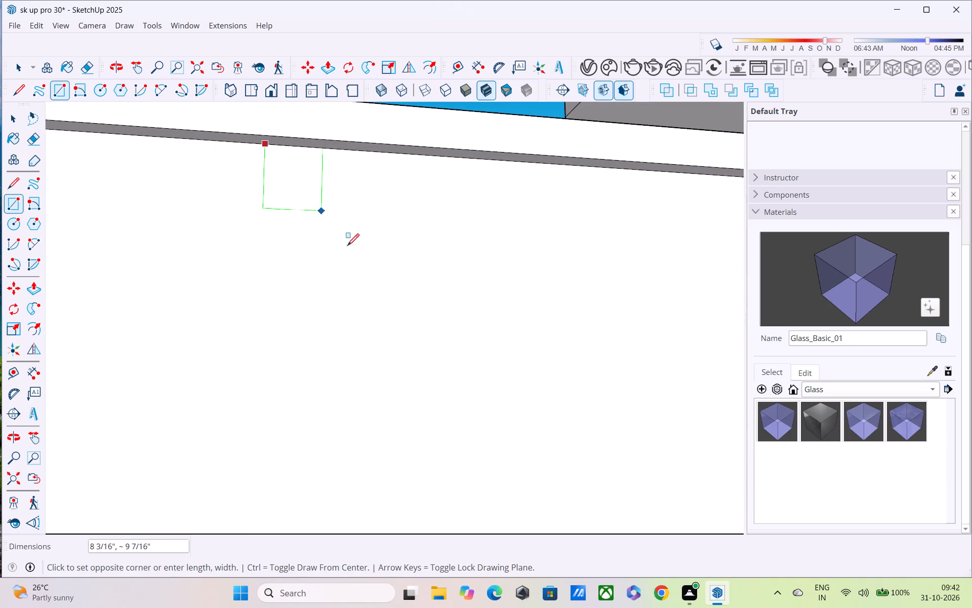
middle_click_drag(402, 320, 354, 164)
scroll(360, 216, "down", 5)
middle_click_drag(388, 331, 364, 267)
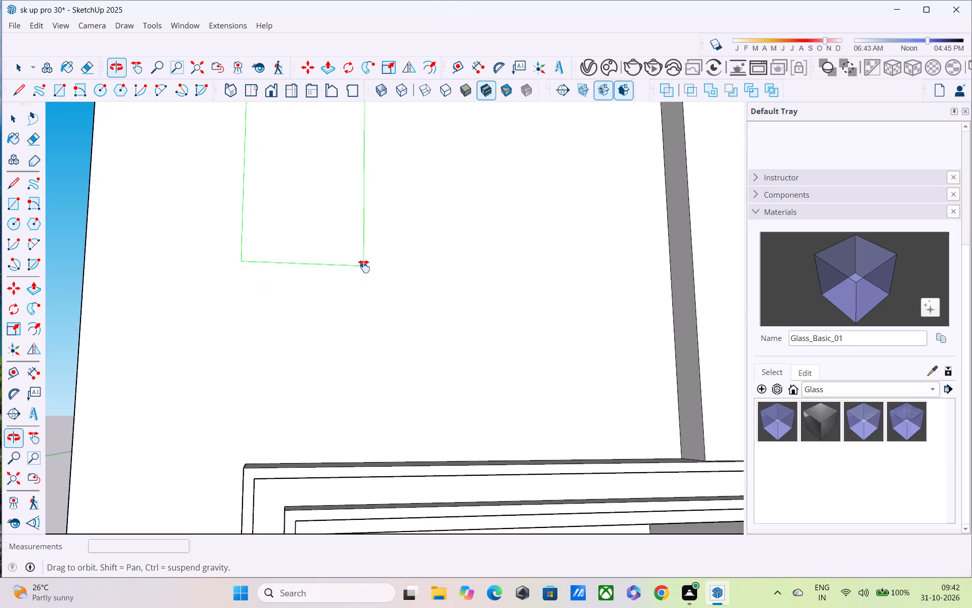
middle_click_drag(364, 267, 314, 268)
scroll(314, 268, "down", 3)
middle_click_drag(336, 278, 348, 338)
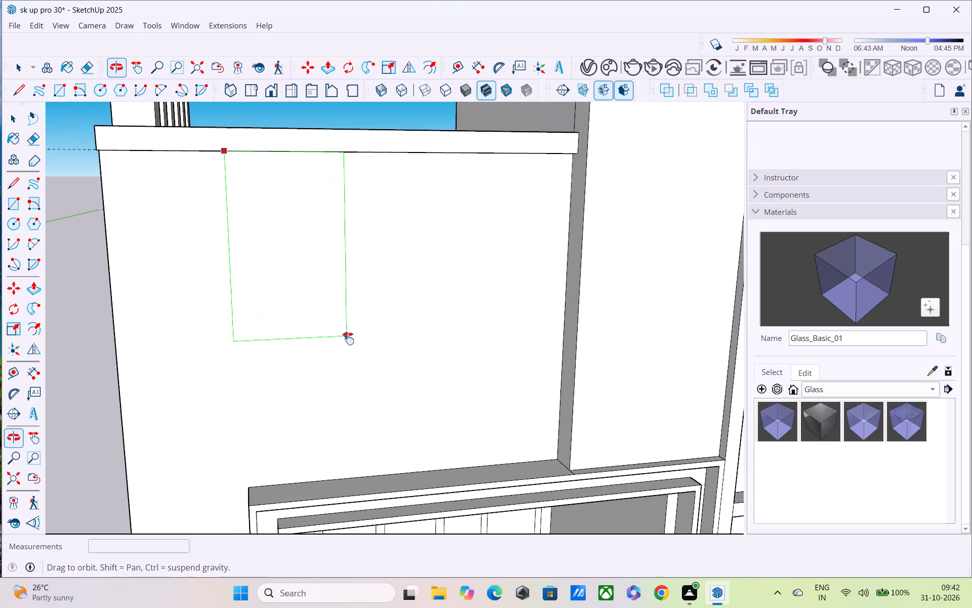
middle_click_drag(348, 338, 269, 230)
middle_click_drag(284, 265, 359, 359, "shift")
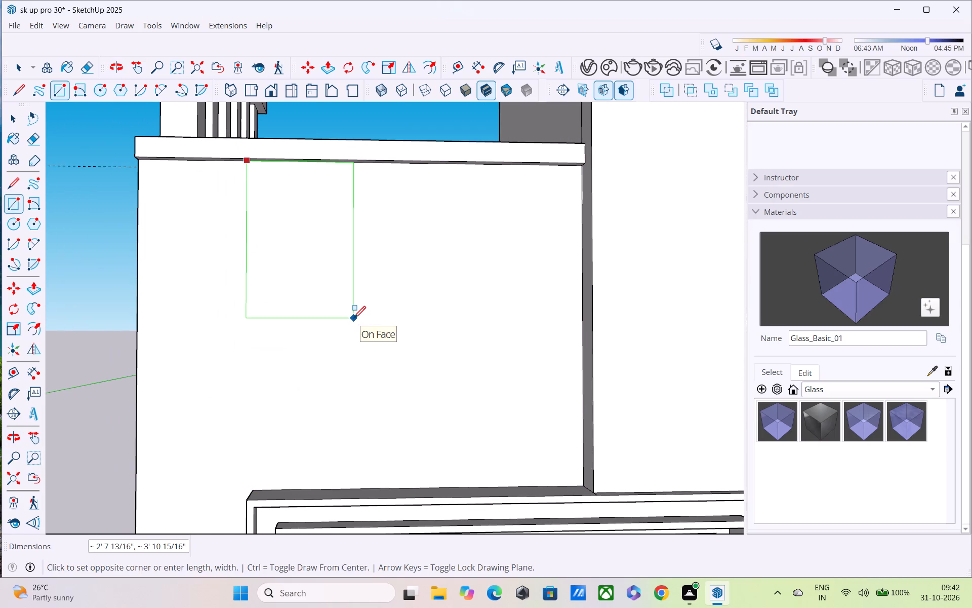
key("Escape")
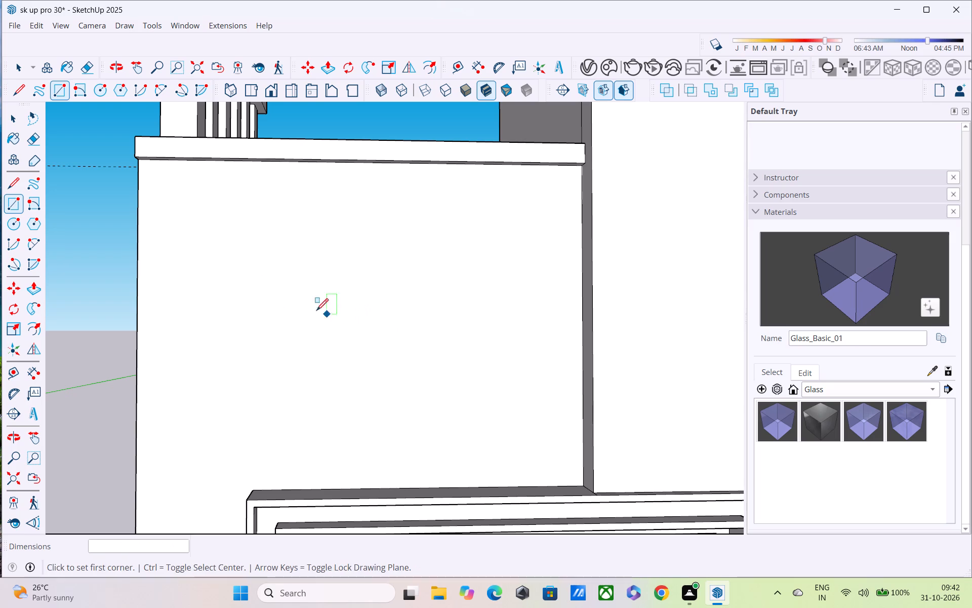
Draw a rectangle about 2' 6 5/16" by 3' 8 3/8" on the cleaned wall face, starting at the ledge's lower edge.
left_click(223, 165)
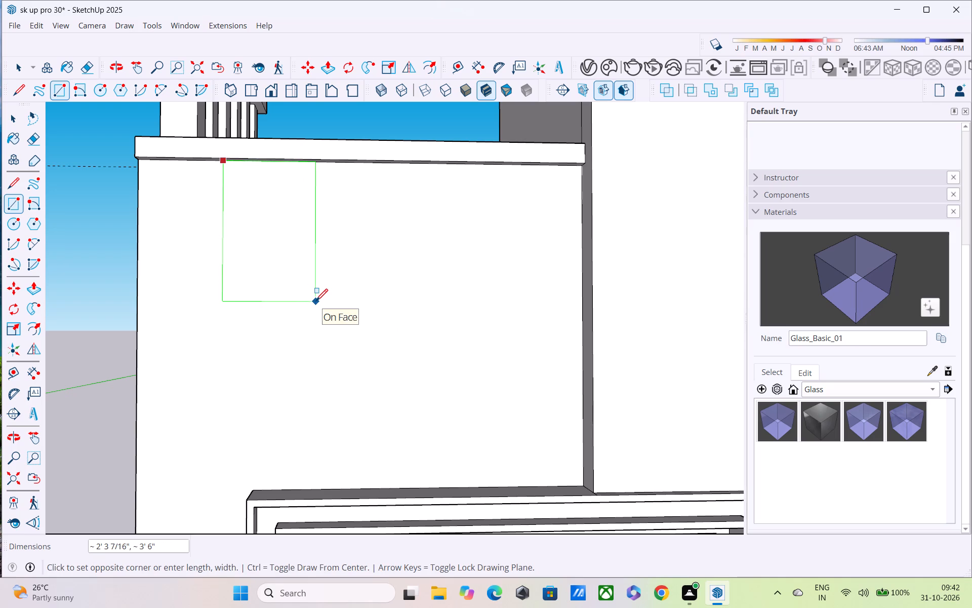
left_click(325, 310)
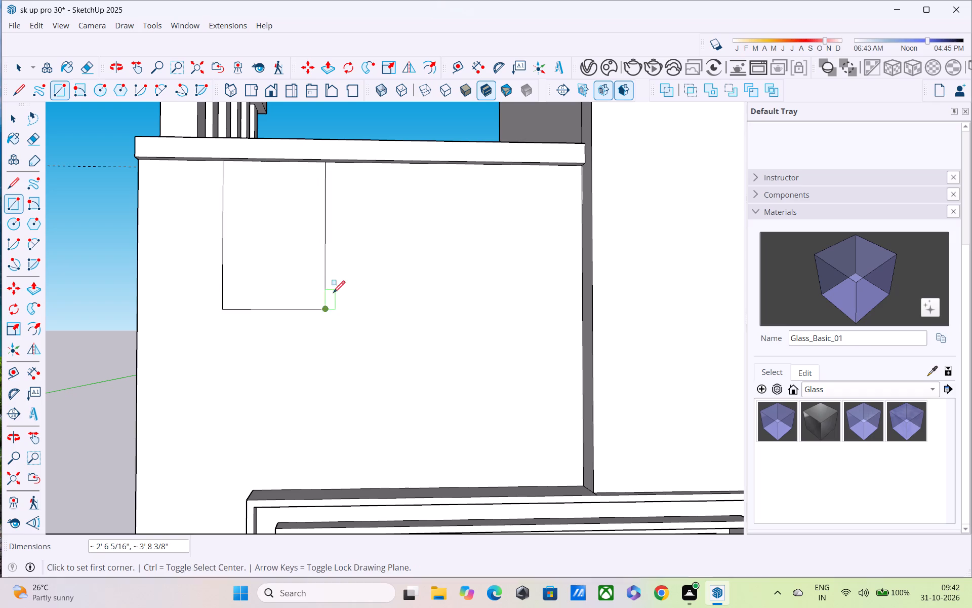
scroll(341, 271, "down", 9)
key("space")
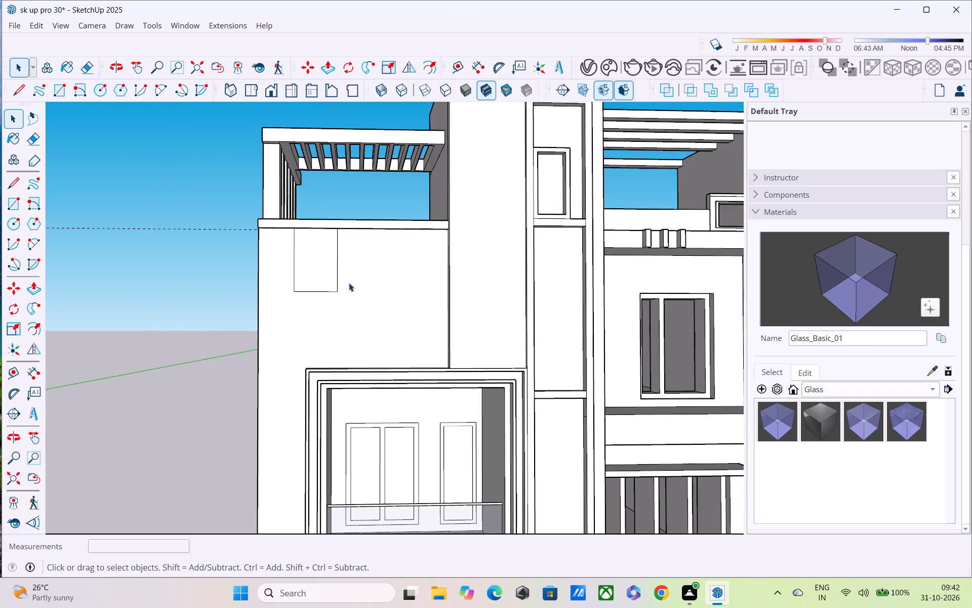
Offset the new rectangle's outline inward by 4" to form a window frame border.
key("f")
left_click(331, 259)
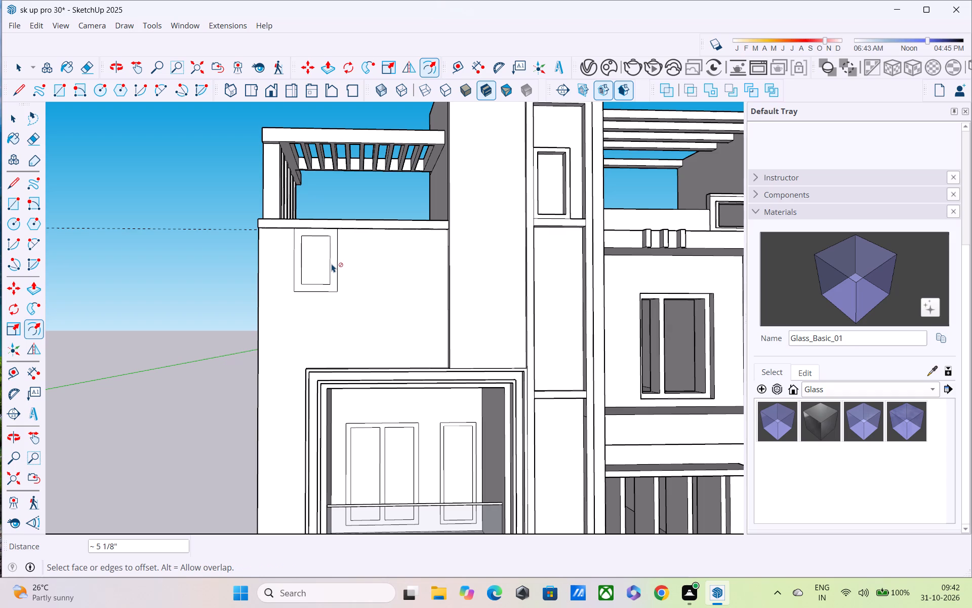
key("ctrl+z")
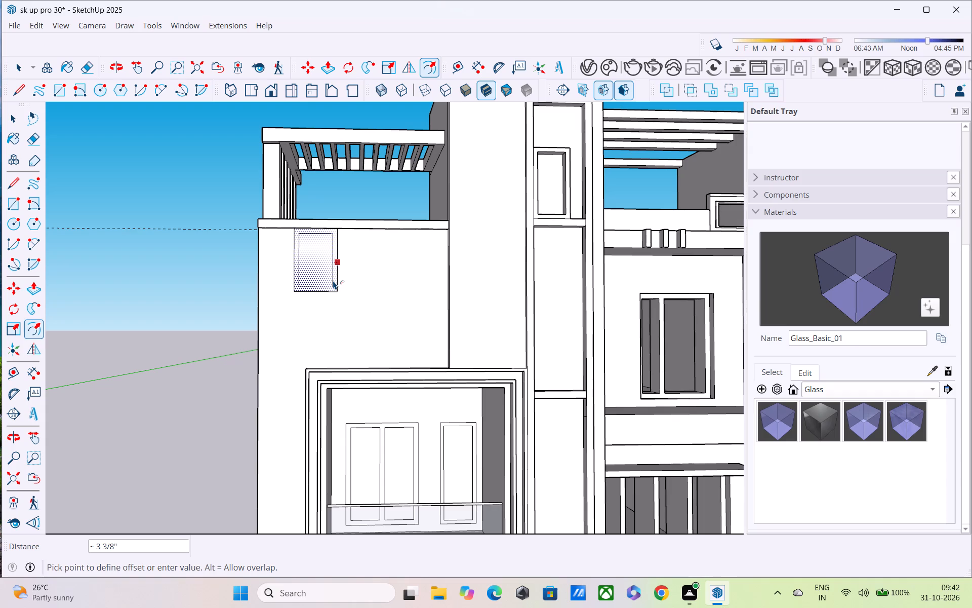
type("4\"")
key("Return")
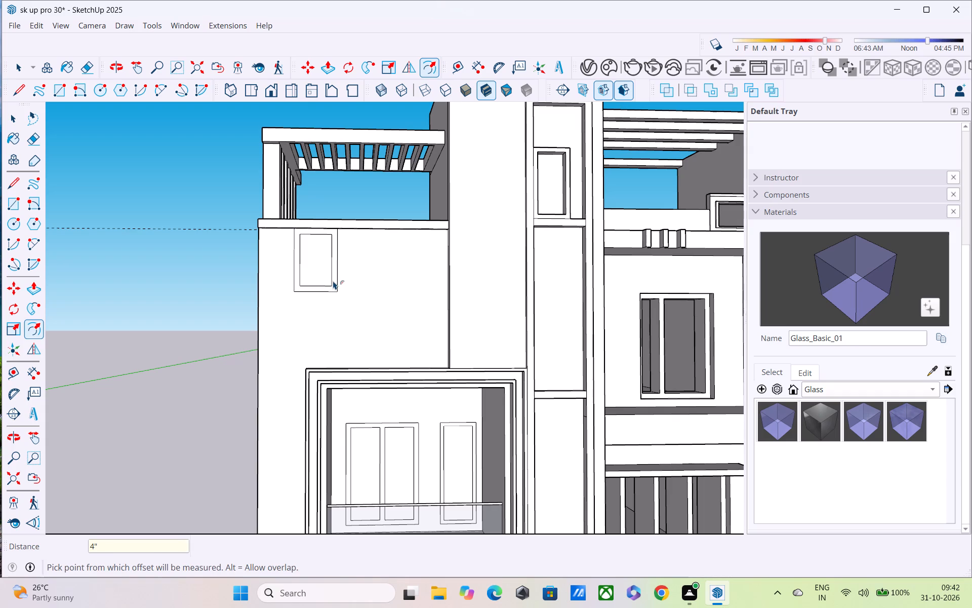
Pull the frame border face out from the wall by about 3 1/8".
key("p")
scroll(333, 281, "up", 4)
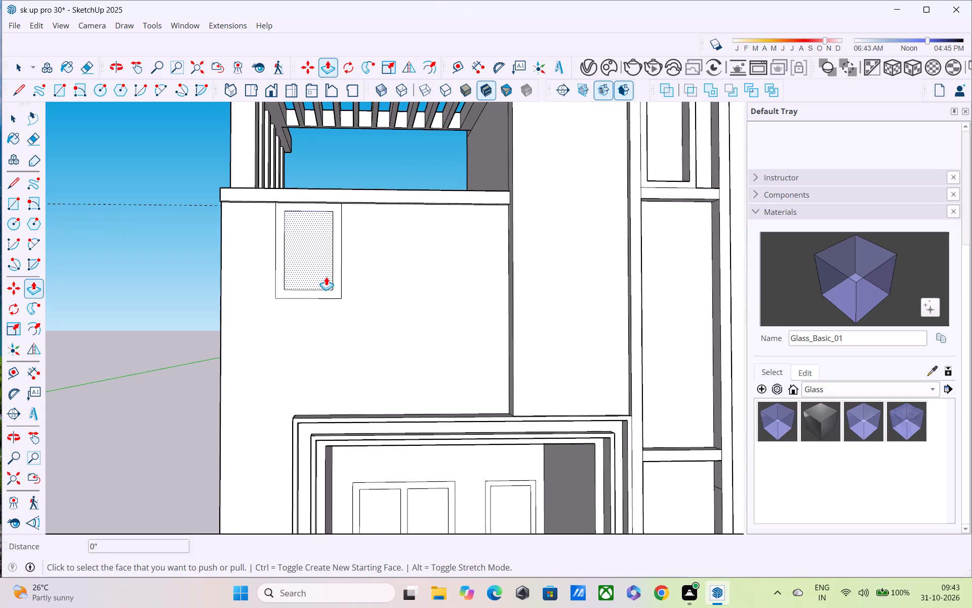
left_click(335, 297)
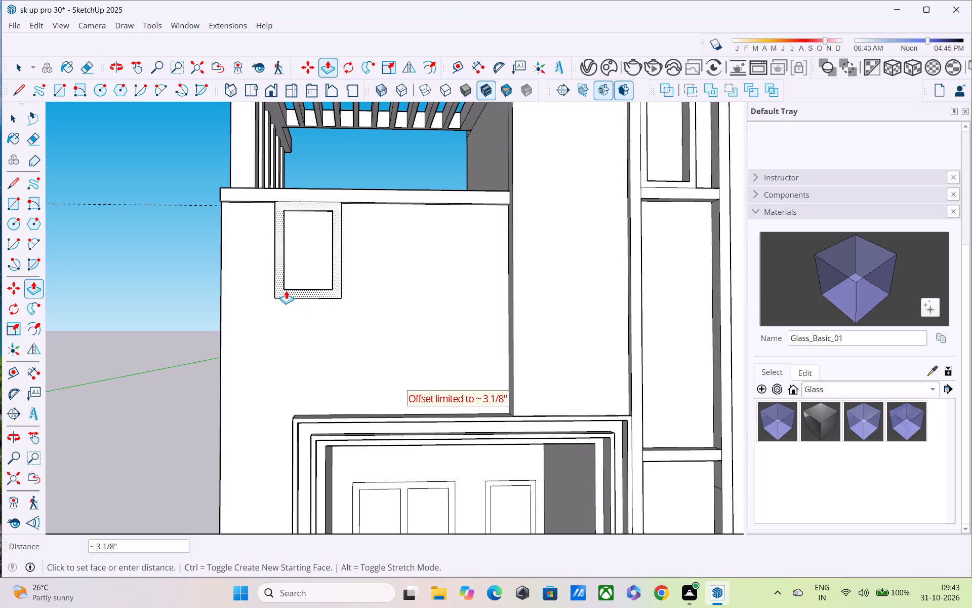
middle_click_drag(319, 302, 652, 316)
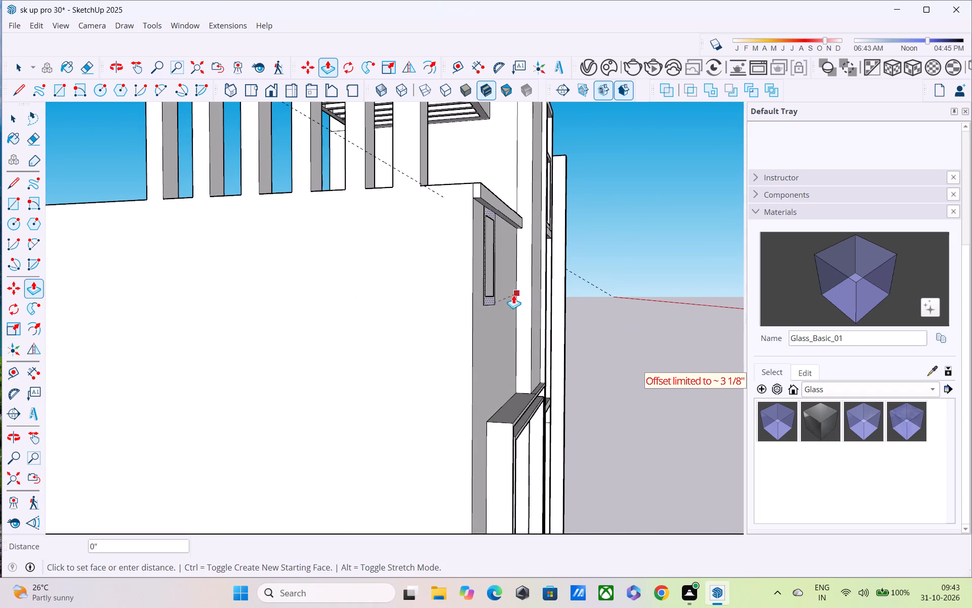
left_click(552, 315)
Pull the frame border further out past the ledge's front, ending with a pull of about 2 15/16".
scroll(443, 301, "up", 3)
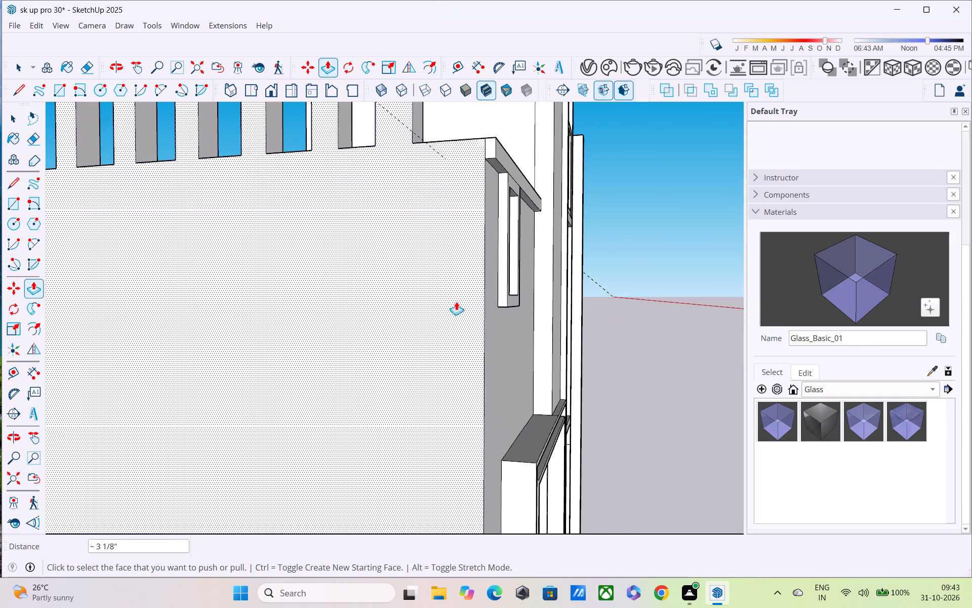
scroll(524, 302, "up", 3)
left_click(514, 297)
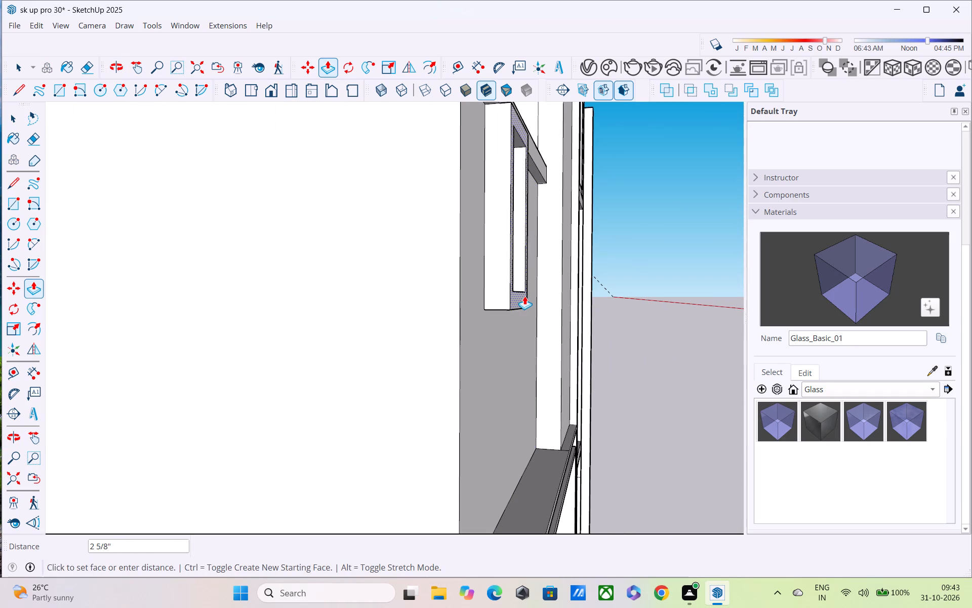
left_click_drag(525, 296, 532, 300)
left_click_drag(520, 298, 533, 304)
Raise the top face of the projecting frame by 6" to the ledge's top edge.
middle_click_drag(534, 304, 445, 395)
scroll(425, 375, "down", 4)
middle_click_drag(425, 374, 315, 248)
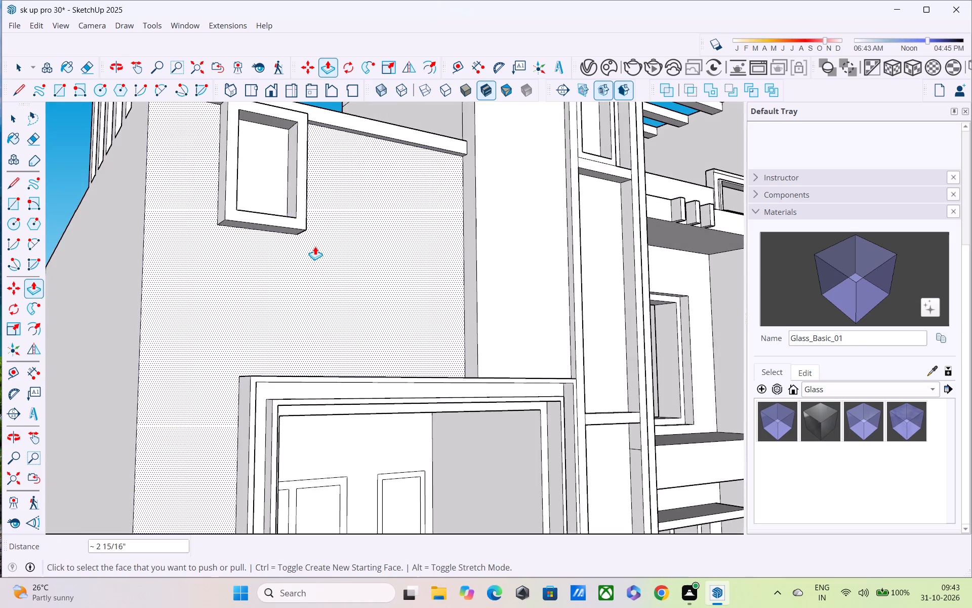
scroll(315, 247, "down", 3)
scroll(342, 281, "down", 1)
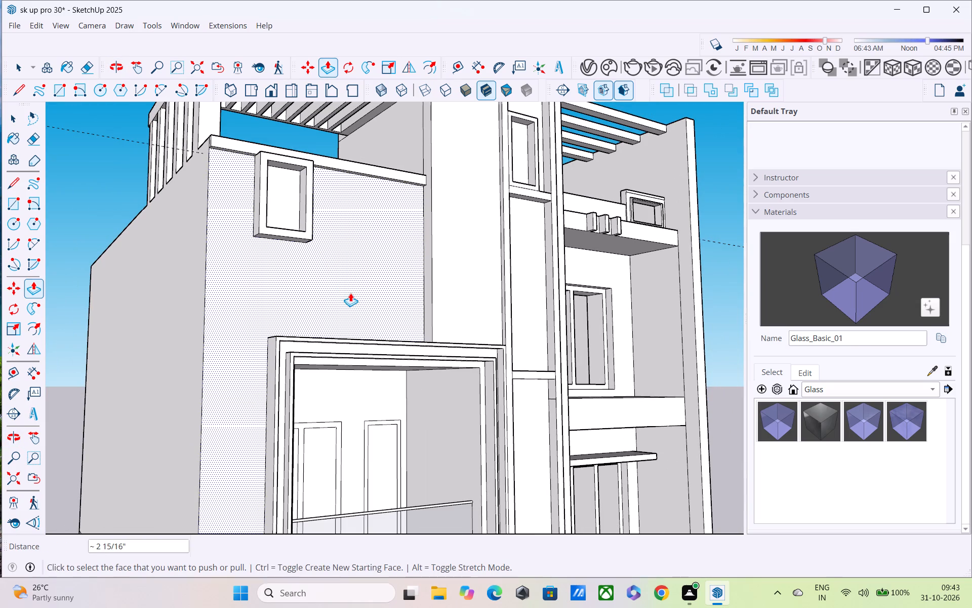
middle_click_drag(440, 368, 496, 474, "shift")
middle_click_drag(383, 326, 477, 492)
scroll(397, 393, "up", 2)
left_click(427, 414)
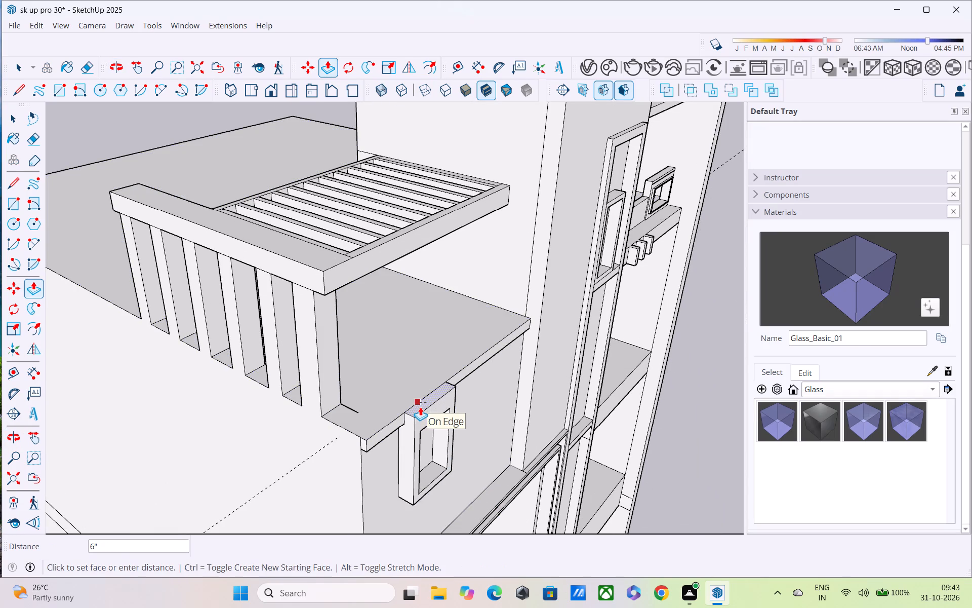
left_click(418, 407)
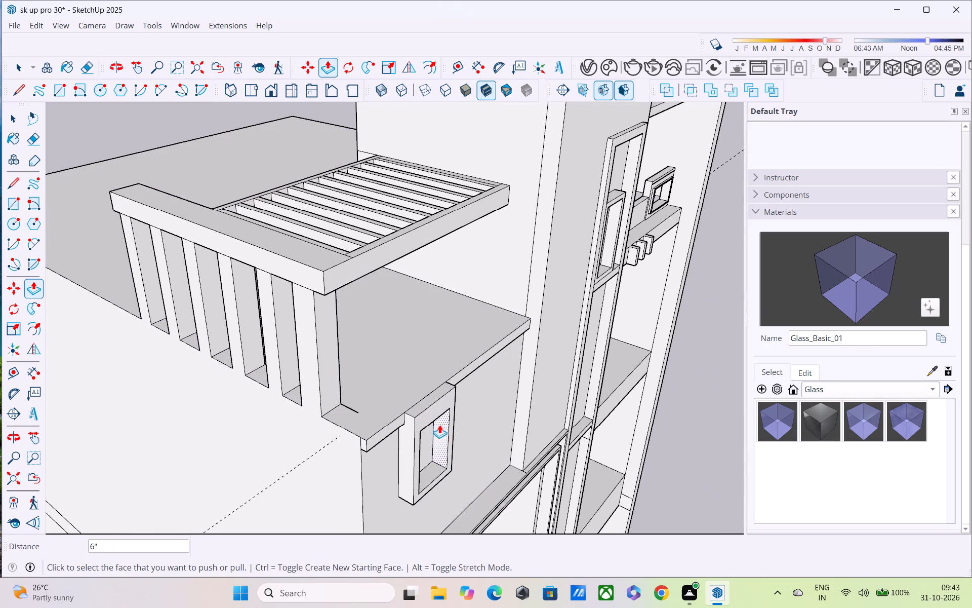
Push the upper inner face of the frame's opening upward by about 2 3/8".
scroll(419, 384, "up", 1)
middle_click_drag(419, 384, 338, 248)
scroll(360, 317, "up", 3)
middle_click_drag(348, 291, 323, 218)
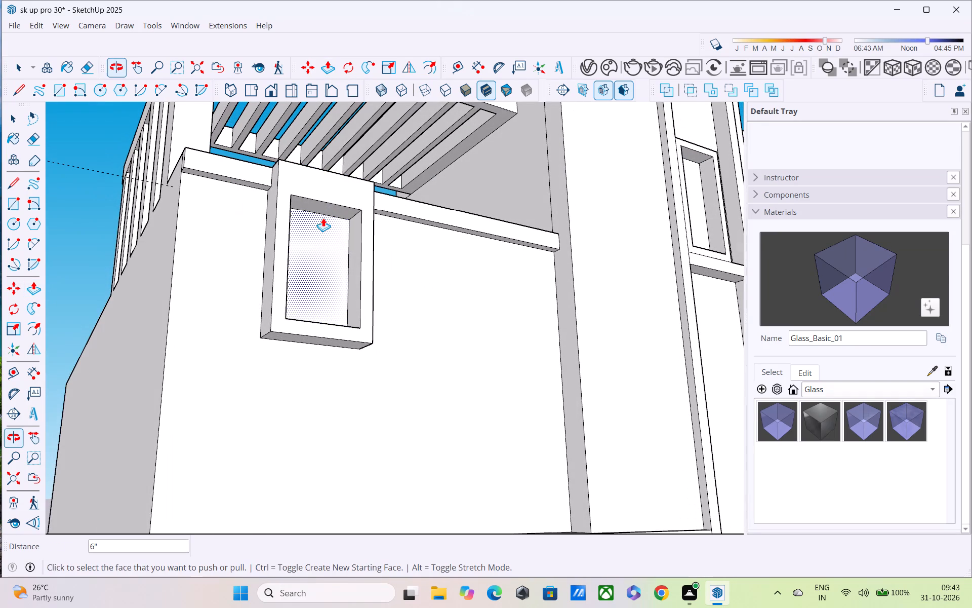
left_click(321, 207)
left_click_drag(320, 200, 318, 191)
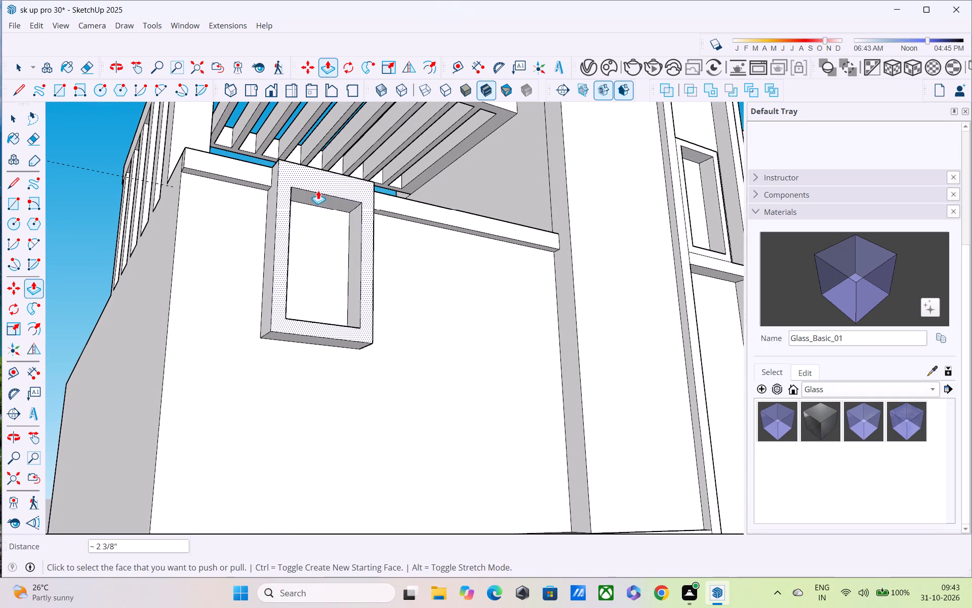
Examine the new window frame and the building's front facade from several angles and distances.
scroll(327, 207, "down", 2)
middle_click_drag(340, 233, 278, 335)
scroll(245, 308, "down", 3)
middle_click_drag(273, 353, 239, 282)
scroll(242, 281, "down", 4)
key("space")
scroll(286, 352, "down", 4)
middle_click_drag(279, 352, 381, 394)
scroll(381, 394, "up", 1)
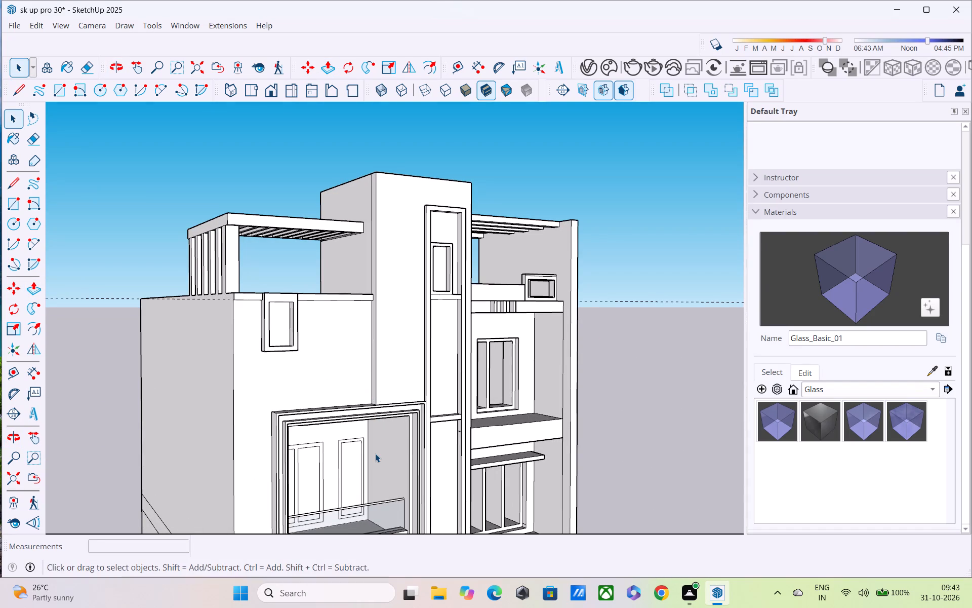
scroll(369, 465, "down", 1)
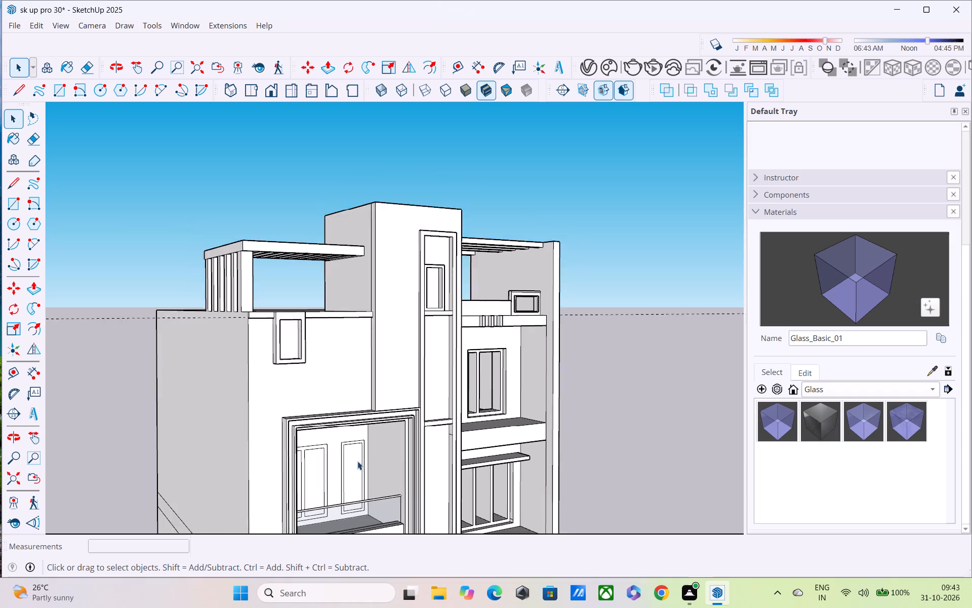
scroll(357, 461, "down", 2)
scroll(270, 367, "down", 8)
scroll(278, 422, "down", 7)
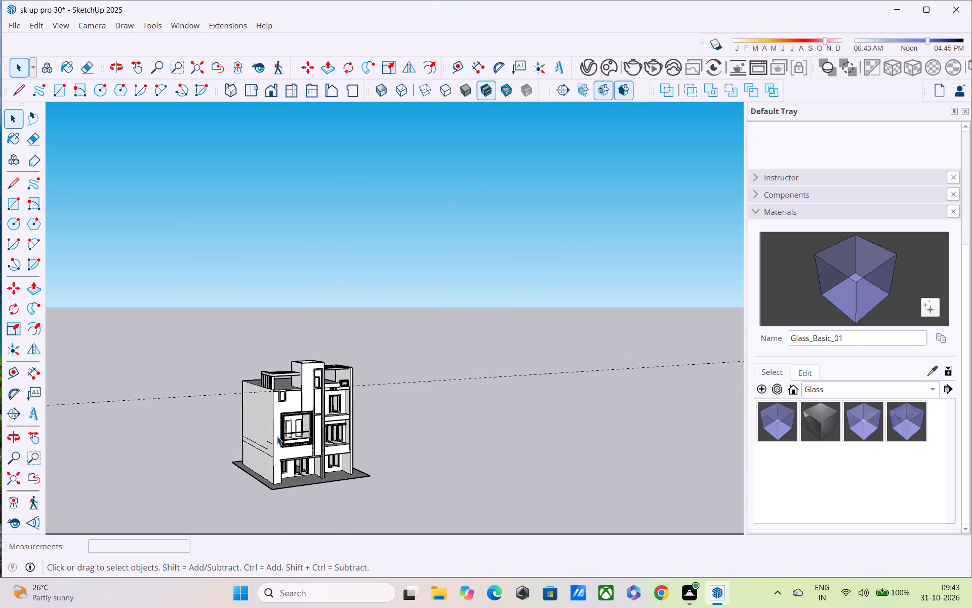
scroll(276, 432, "down", 3)
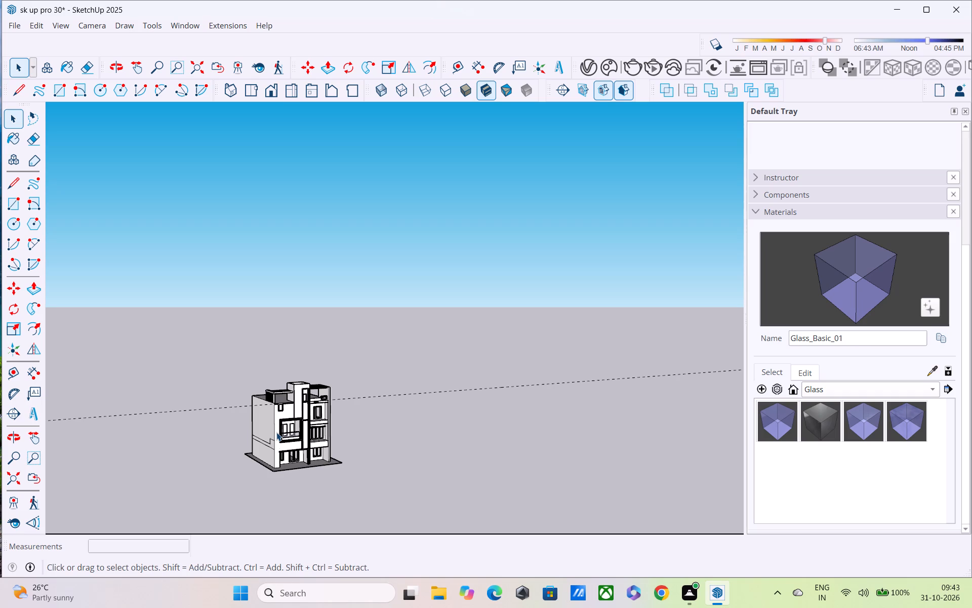
scroll(276, 432, "up", 3)
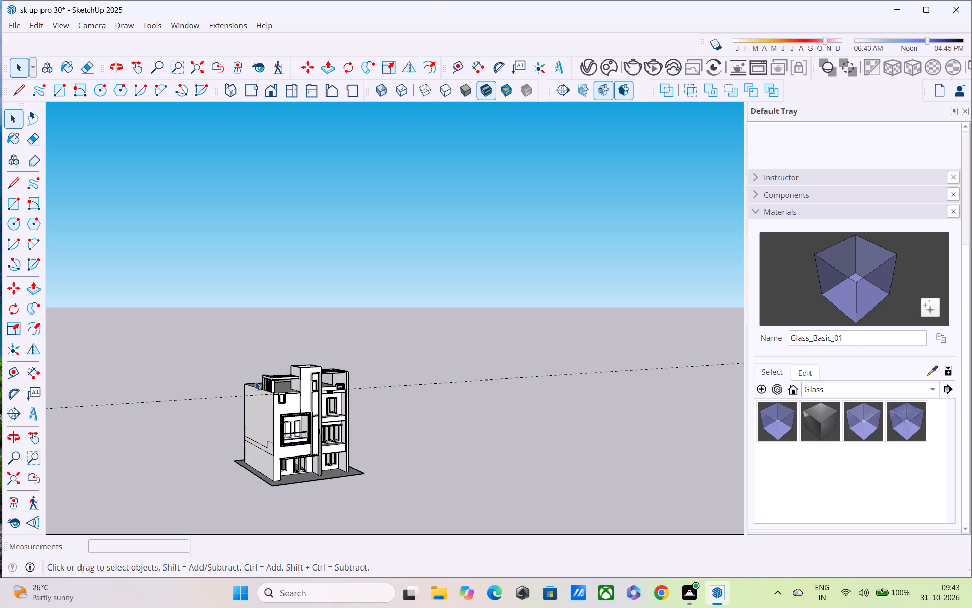
scroll(320, 385, "up", 6)
middle_click_drag(295, 381, 266, 340)
scroll(268, 417, "up", 6)
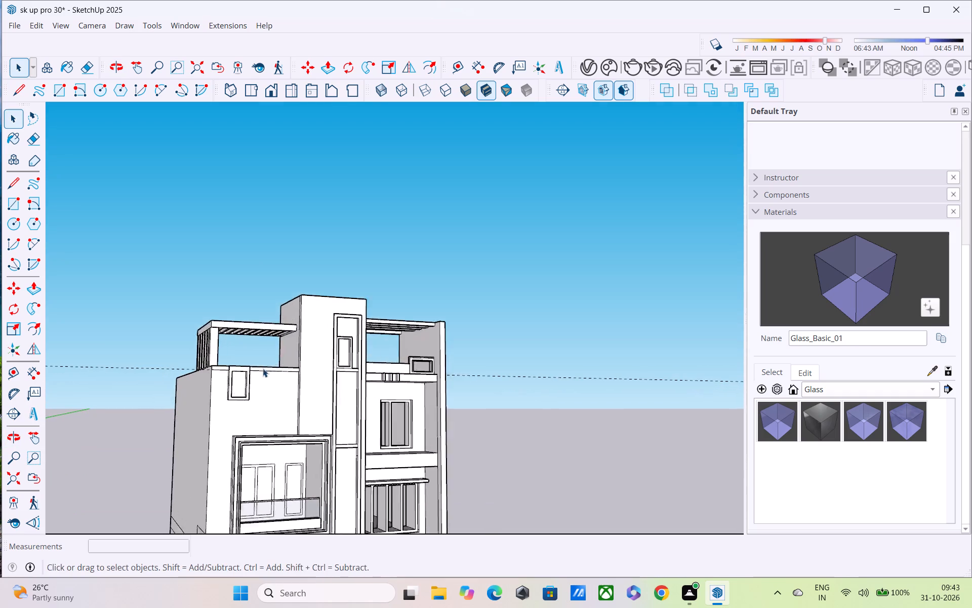
scroll(263, 368, "up", 1)
middle_click_drag(263, 377, 336, 278)
scroll(342, 292, "up", 1)
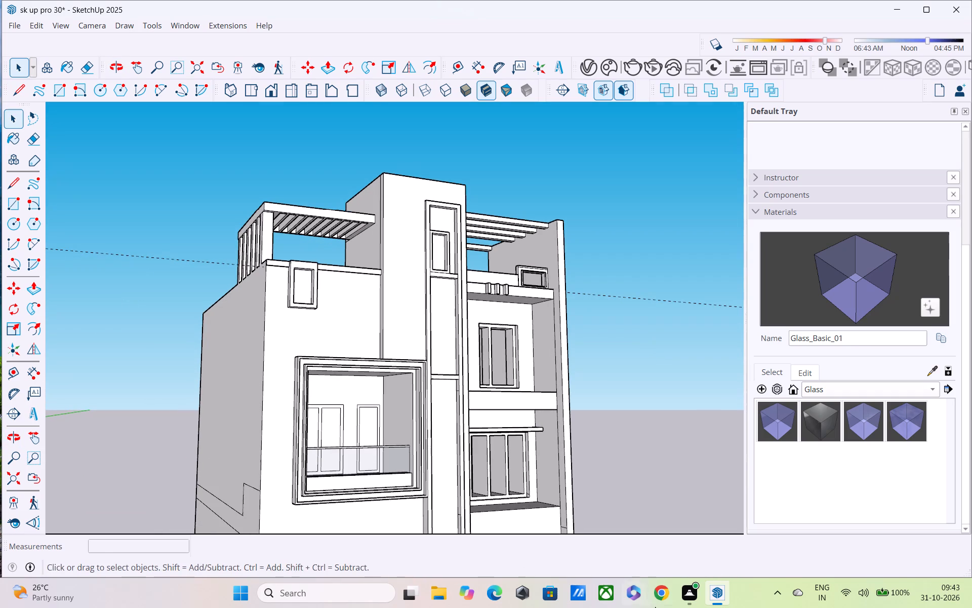
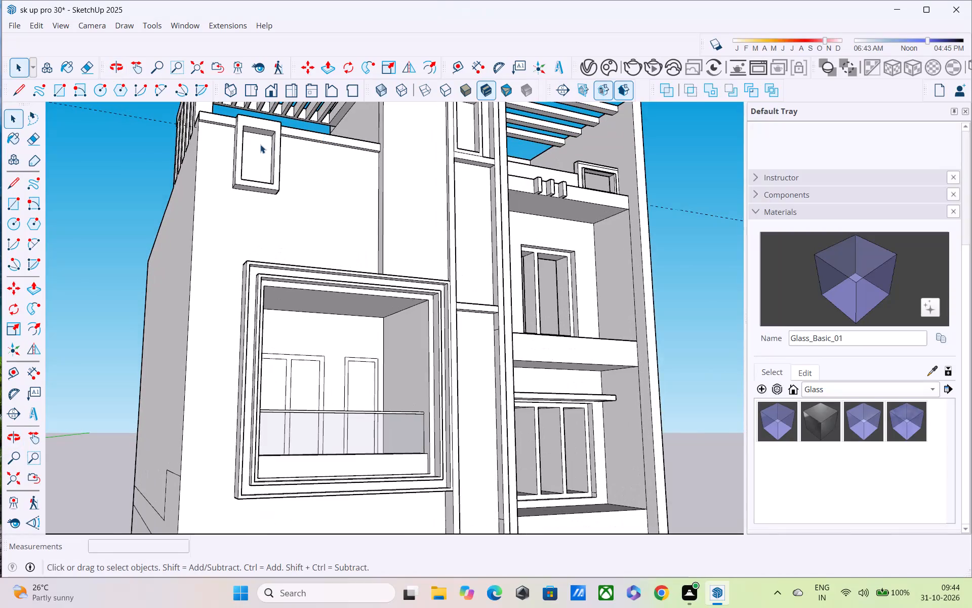
Draw a slanted parallelogram beside the window frame, hanging from the ledge's lower edge, with sides about 4' 5" and a bottom about 2' 4".
scroll(260, 144, "up", 2)
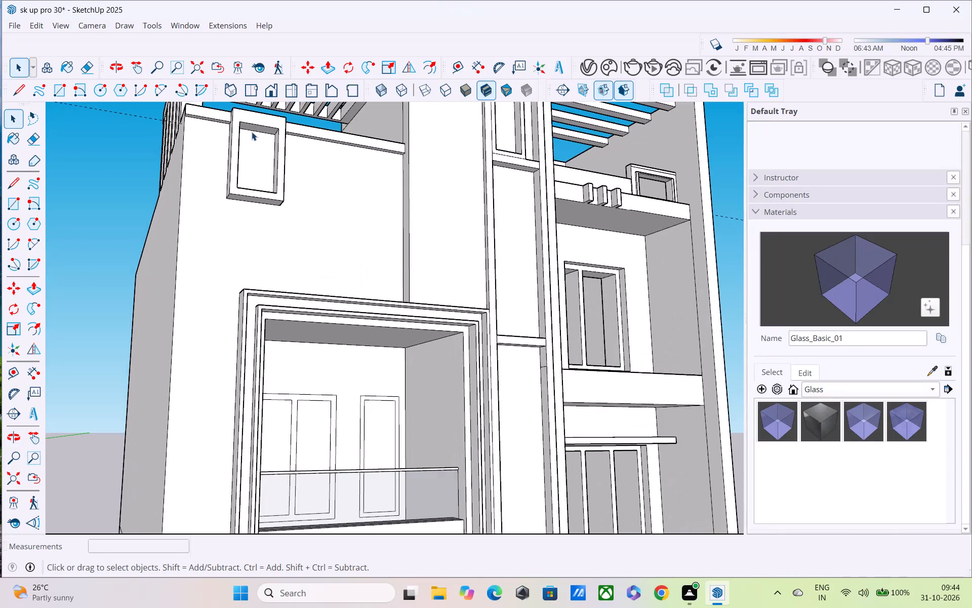
middle_click_drag(249, 123, 206, 88)
middle_click_drag(259, 133, 187, 234)
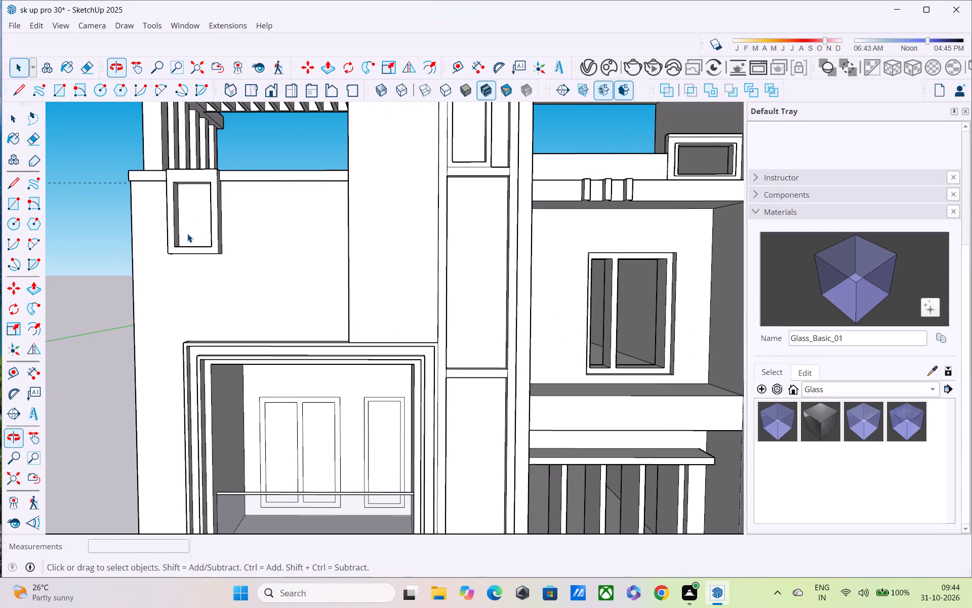
key("l")
scroll(233, 241, "up", 1)
middle_click_drag(257, 199, 354, 191)
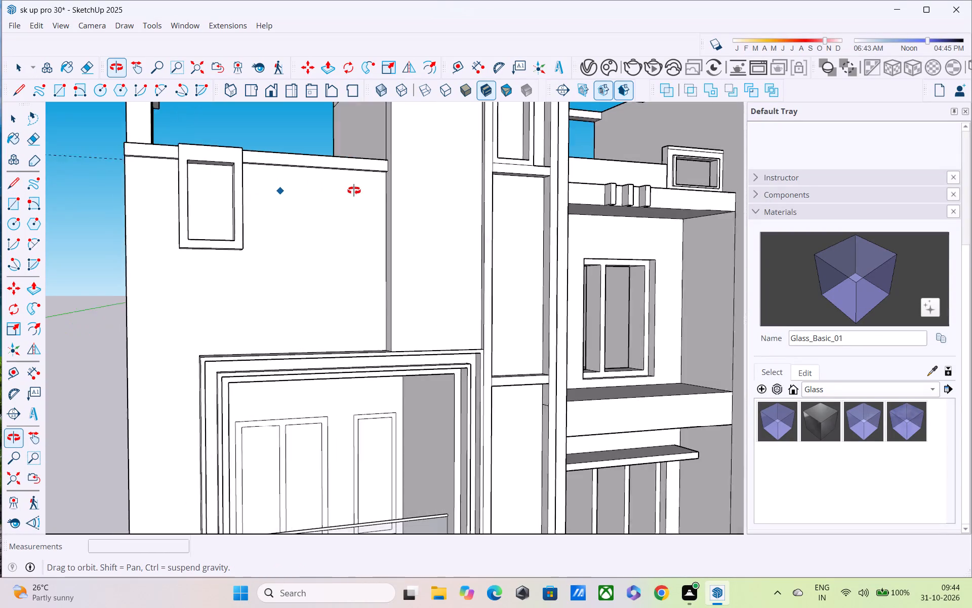
middle_click_drag(354, 191, 465, 187)
scroll(429, 172, "up", 2)
middle_click_drag(398, 162, 366, 116)
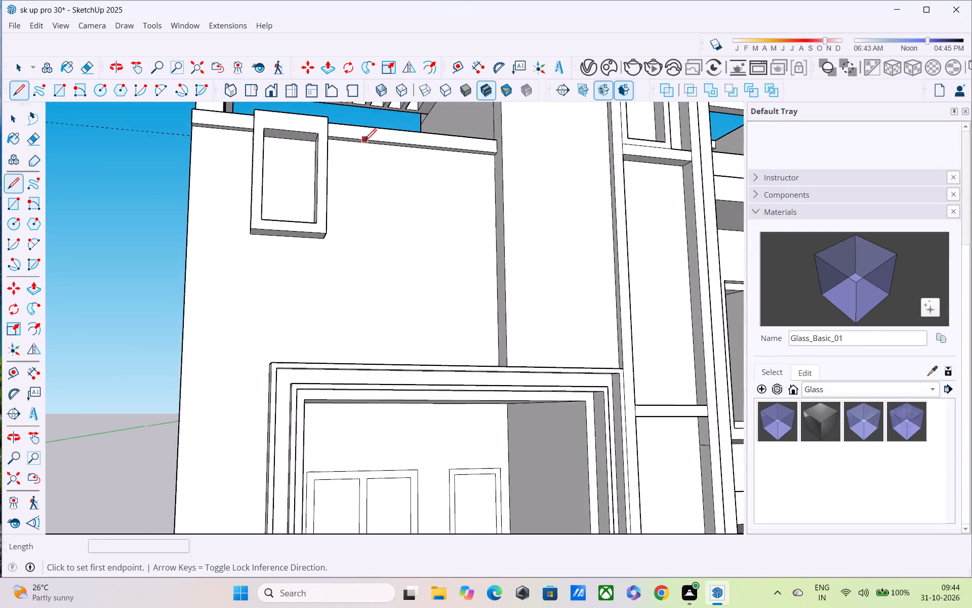
scroll(364, 142, "up", 3)
left_click(387, 148)
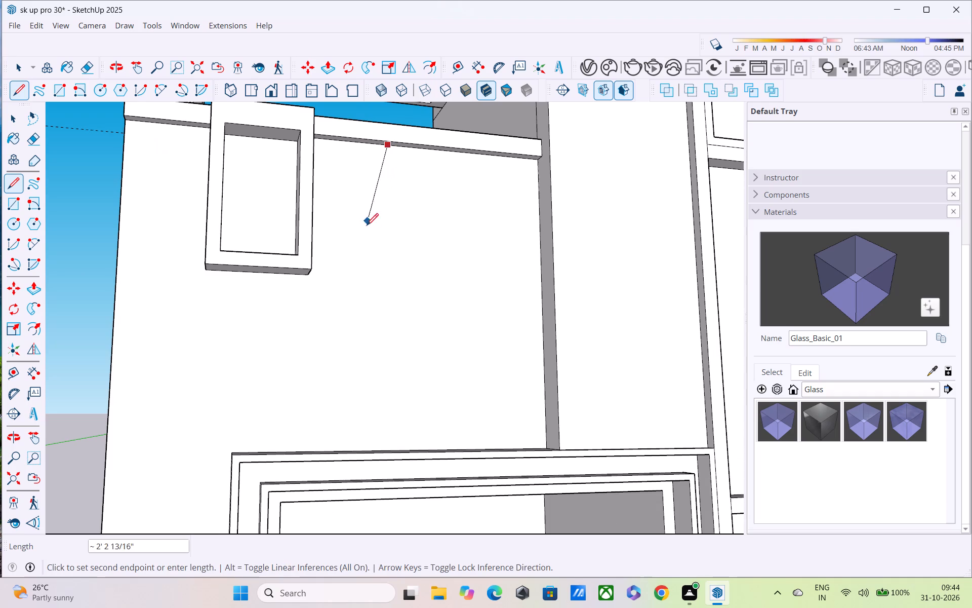
left_click(333, 295)
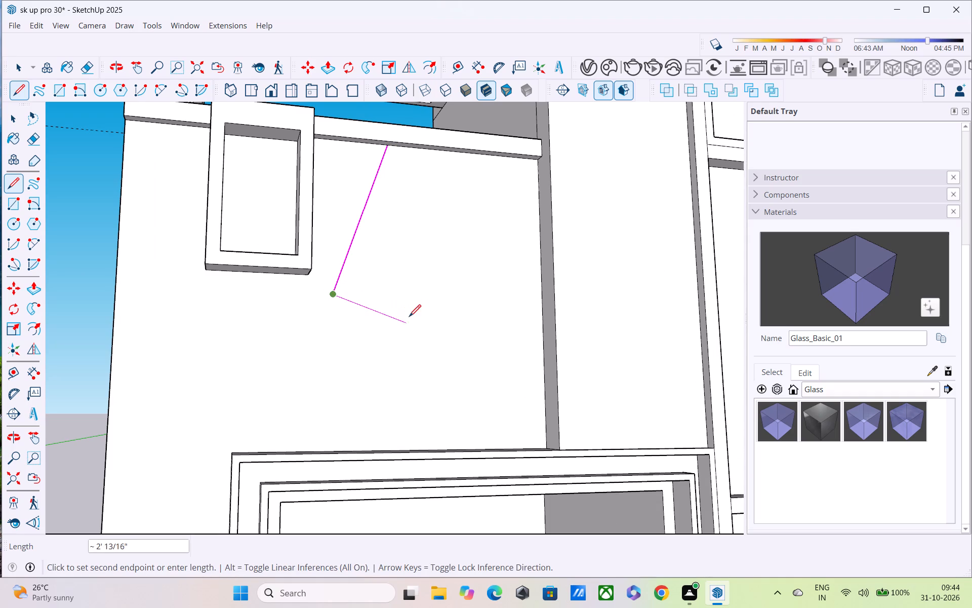
middle_click_drag(420, 293, 293, 300)
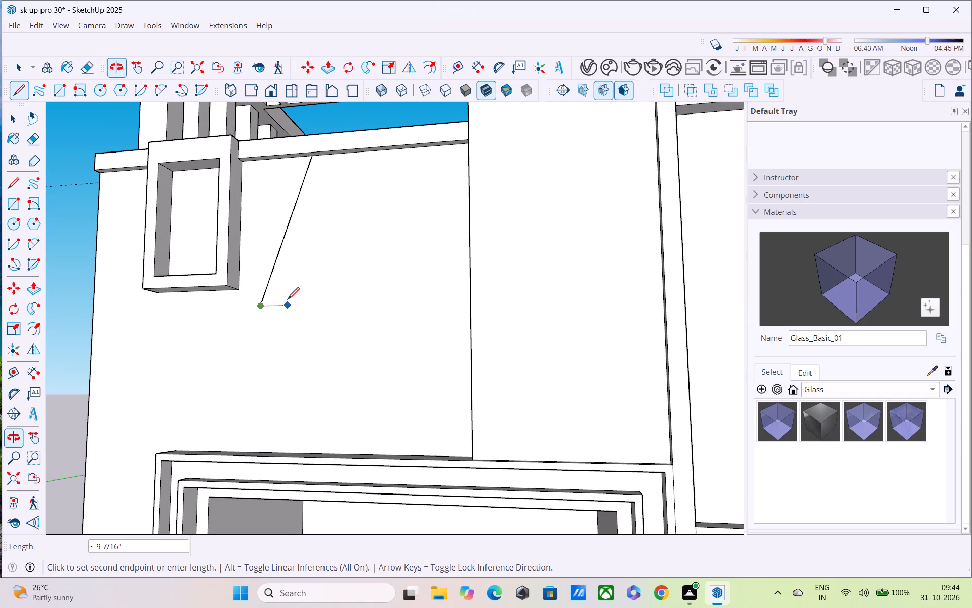
left_click(340, 303)
middle_click_drag(387, 174, 424, 167)
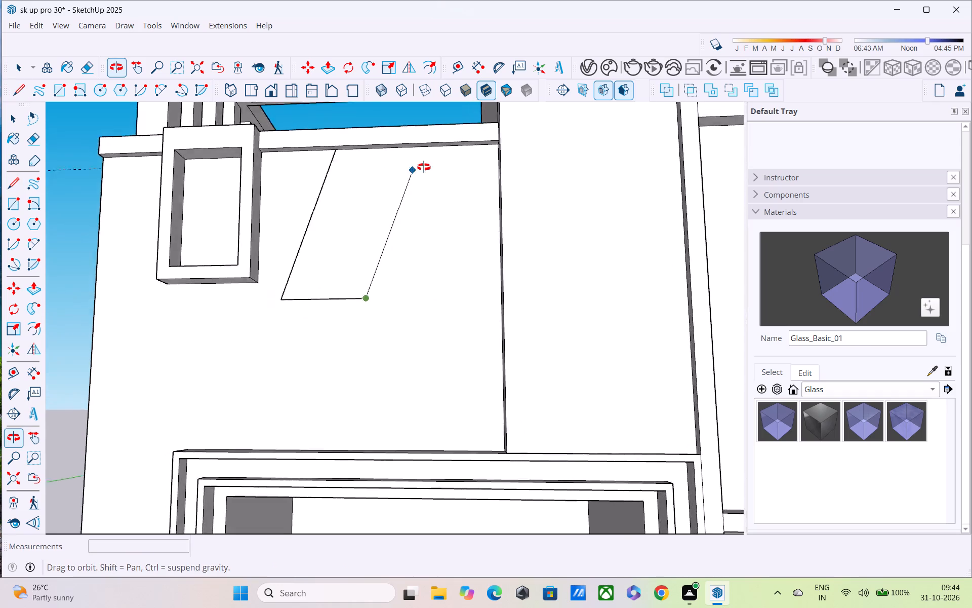
middle_click_drag(424, 167, 449, 156)
scroll(409, 157, "up", 2)
left_click(441, 142)
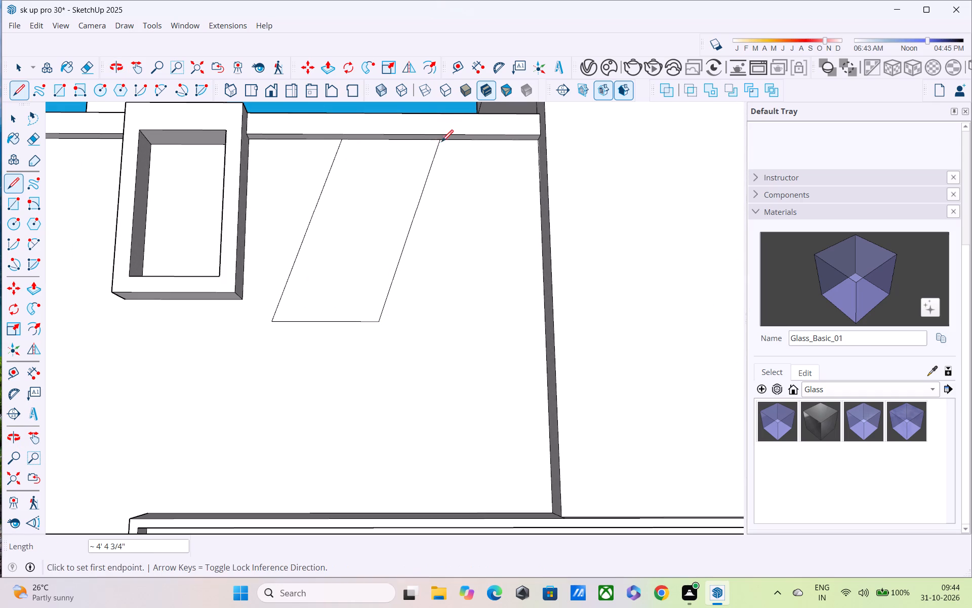
Pull the slanted parallelogram face out from the wall by about 3 1/8".
key("p")
left_click(385, 199)
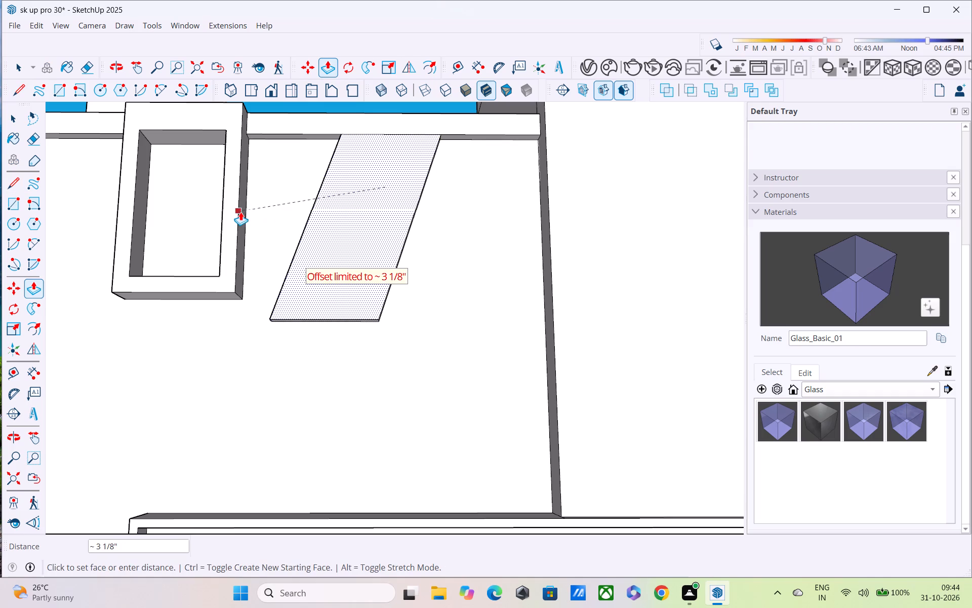
middle_click_drag(239, 213, 135, 375)
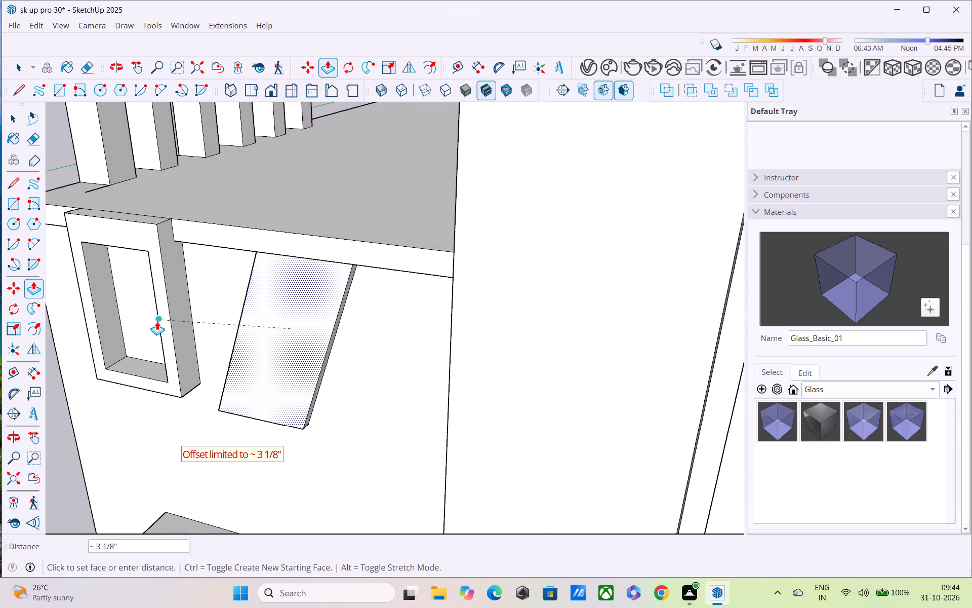
key("Escape")
left_click(255, 346)
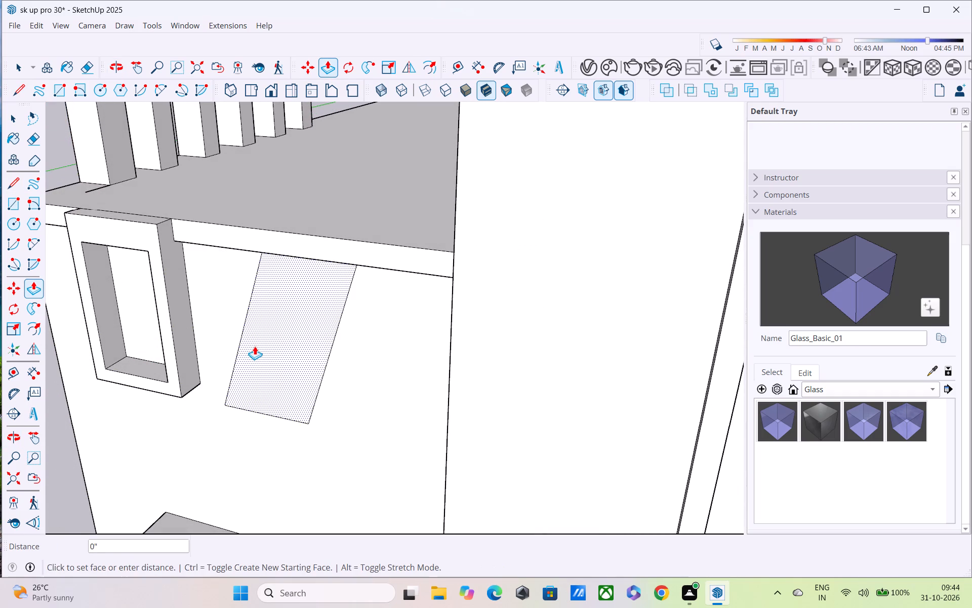
left_click(173, 328)
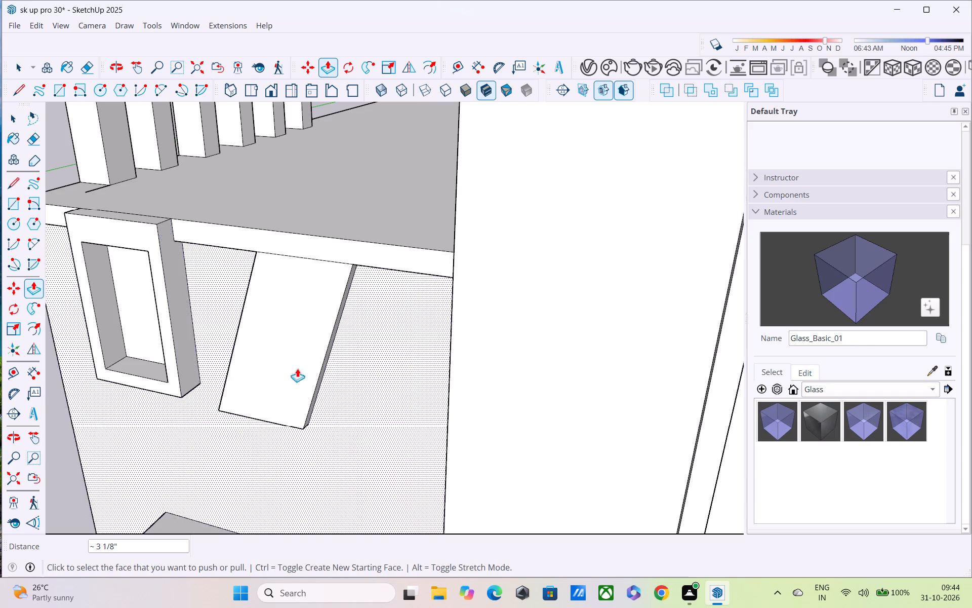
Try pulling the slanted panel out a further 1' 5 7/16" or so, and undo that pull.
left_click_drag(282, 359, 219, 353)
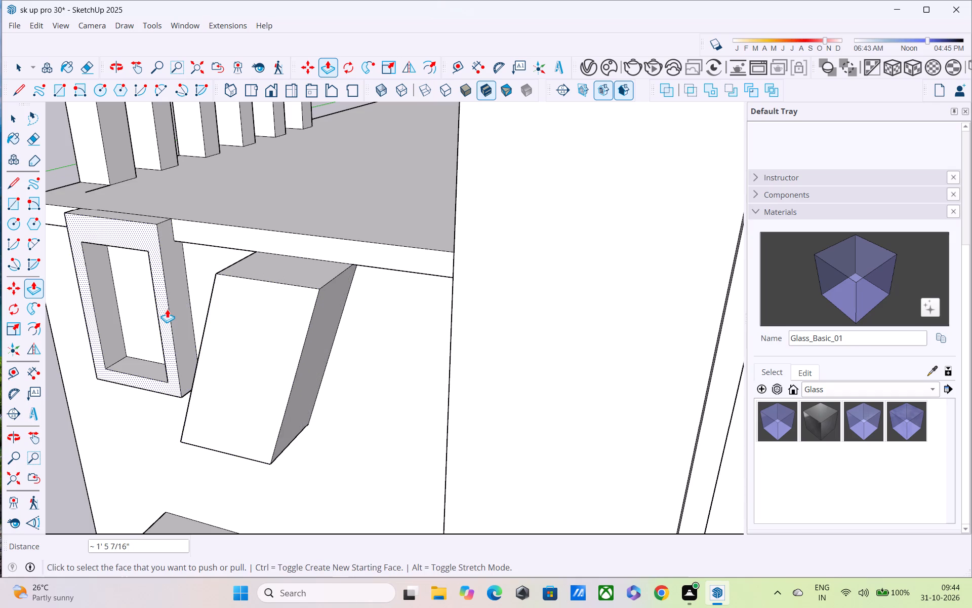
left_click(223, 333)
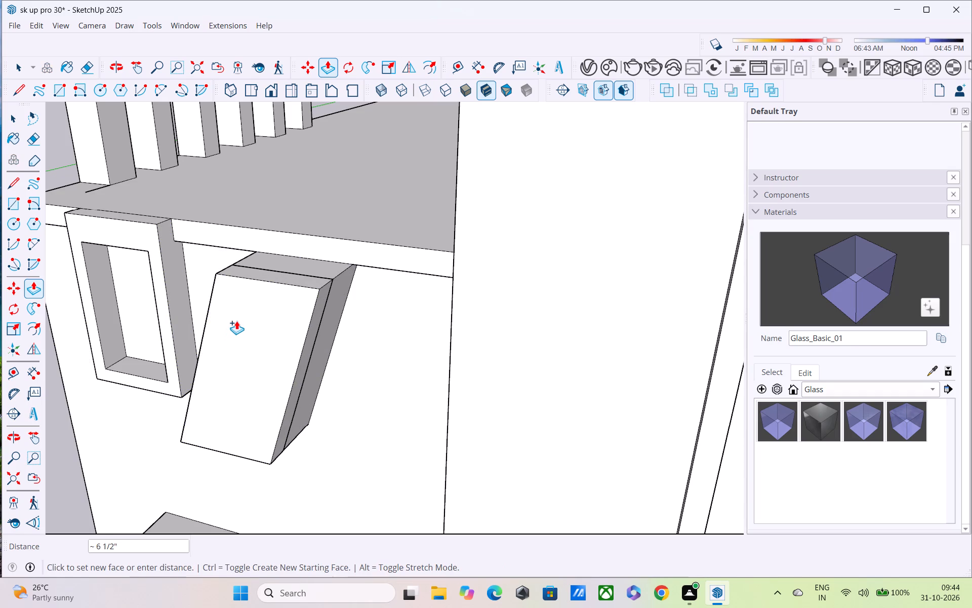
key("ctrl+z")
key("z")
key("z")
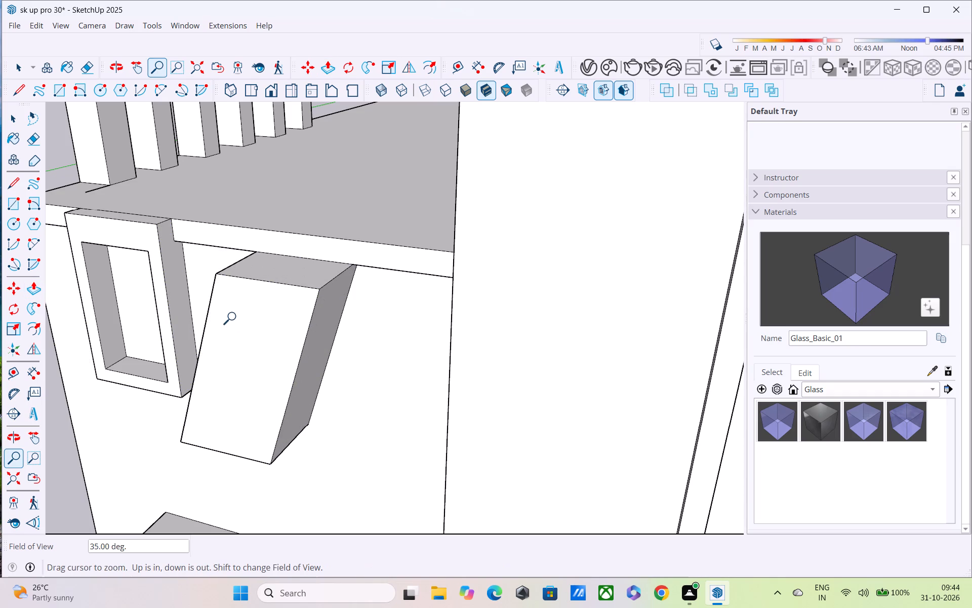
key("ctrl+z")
Pull the slanted panel's front face out by about 5 11/16", level with the window frame's front corner.
middle_click_drag(272, 345, 380, 96)
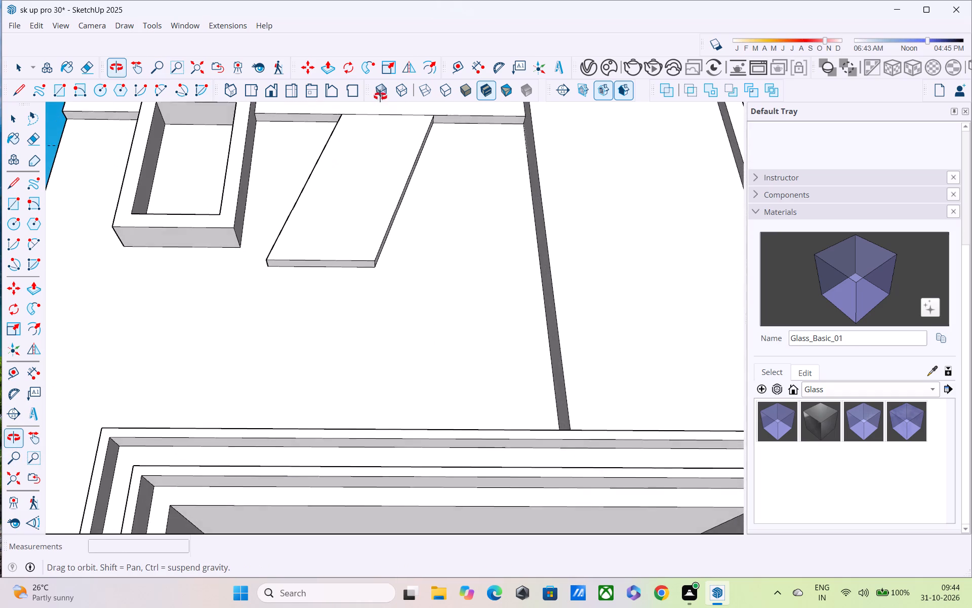
middle_click_drag(380, 96, 389, 103)
left_click(358, 222)
key("space")
key("p")
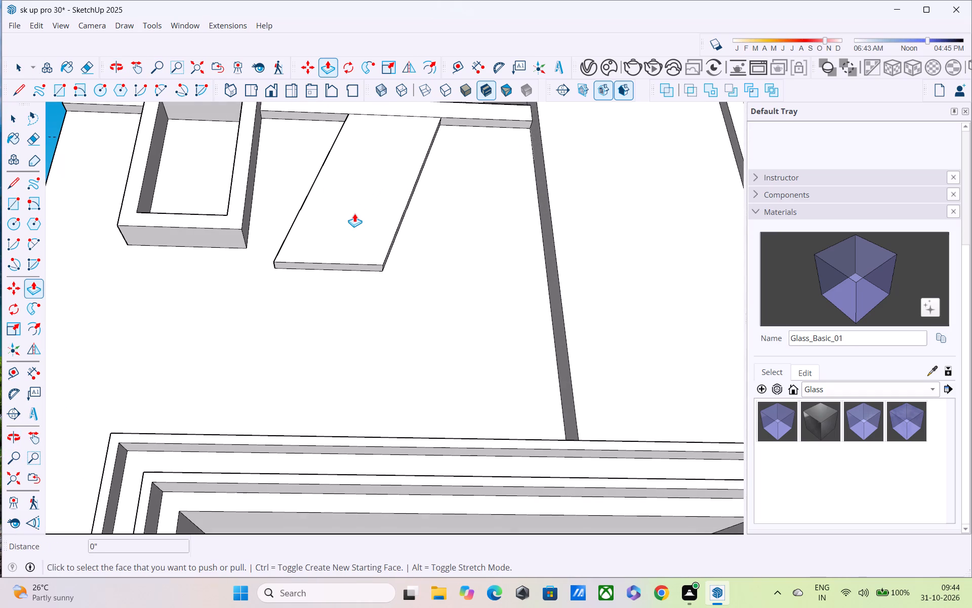
left_click(351, 228)
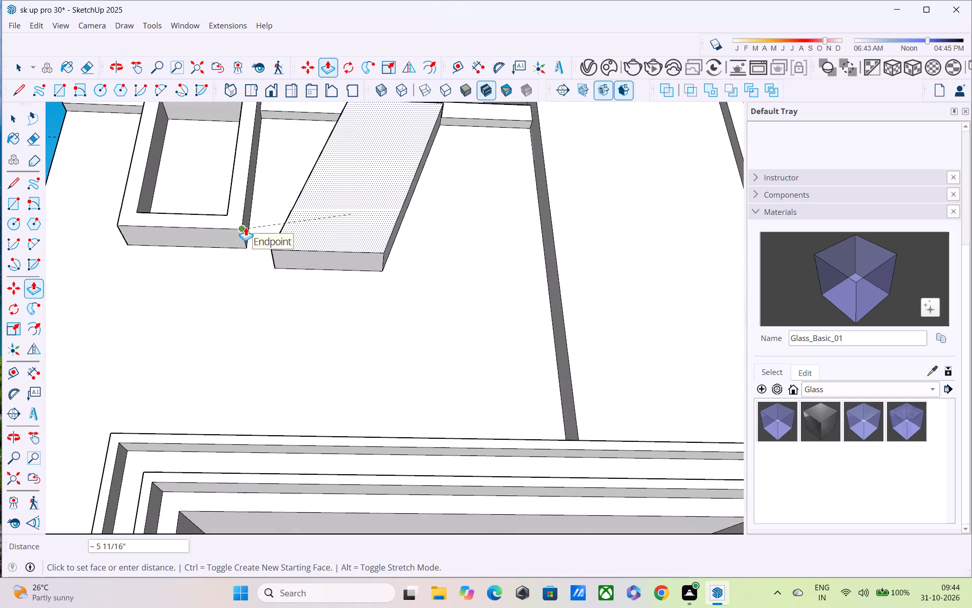
left_click(246, 227)
Copy the slanted panel's front edge nearest the window frame 6" across the panel's front face.
middle_click_drag(318, 271, 358, 395)
scroll(360, 381, "down", 4)
middle_click_drag(351, 381, 310, 319)
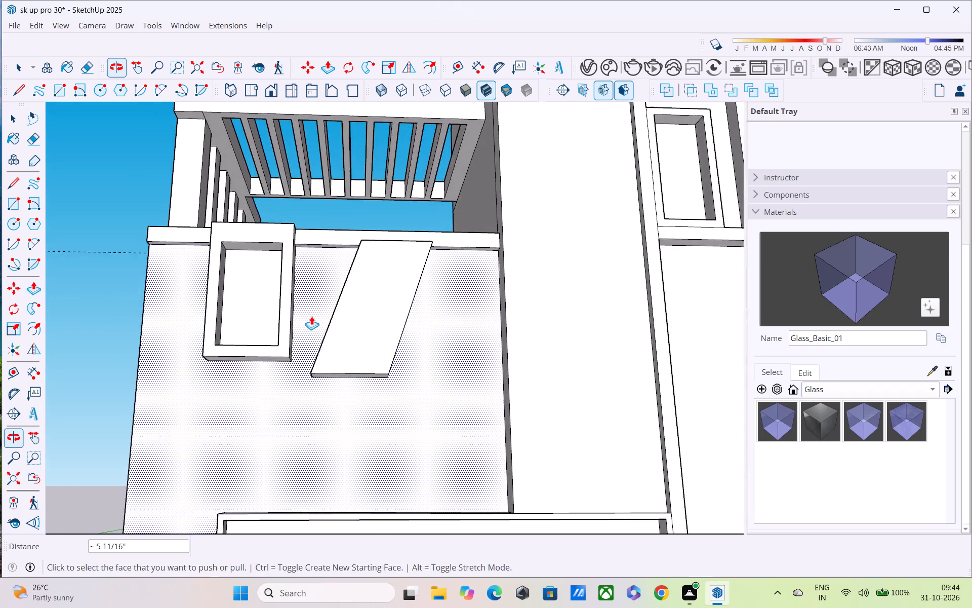
scroll(311, 316, "down", 5)
middle_click_drag(343, 348, 382, 412)
scroll(382, 379, "up", 2)
key("space")
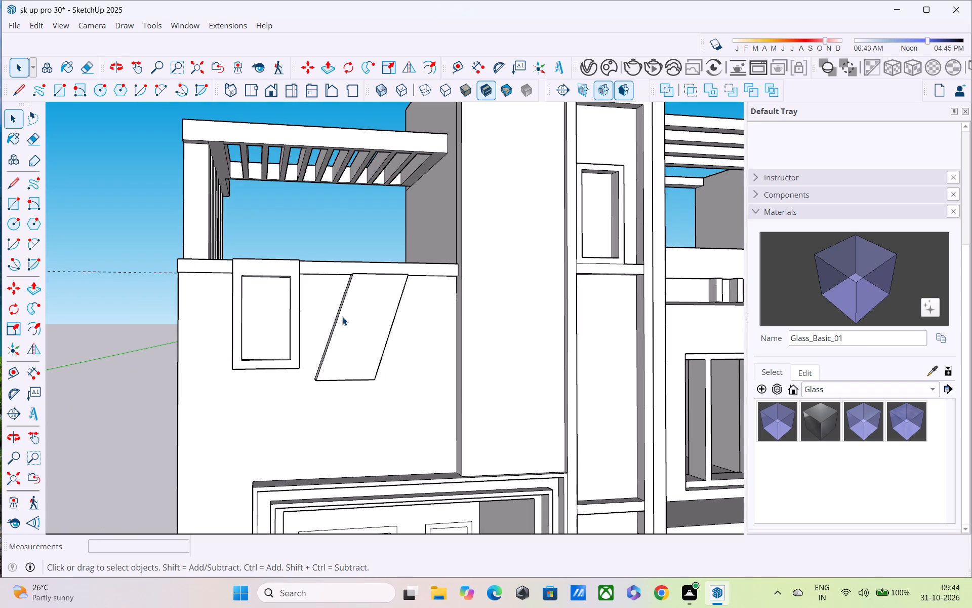
left_click(342, 314)
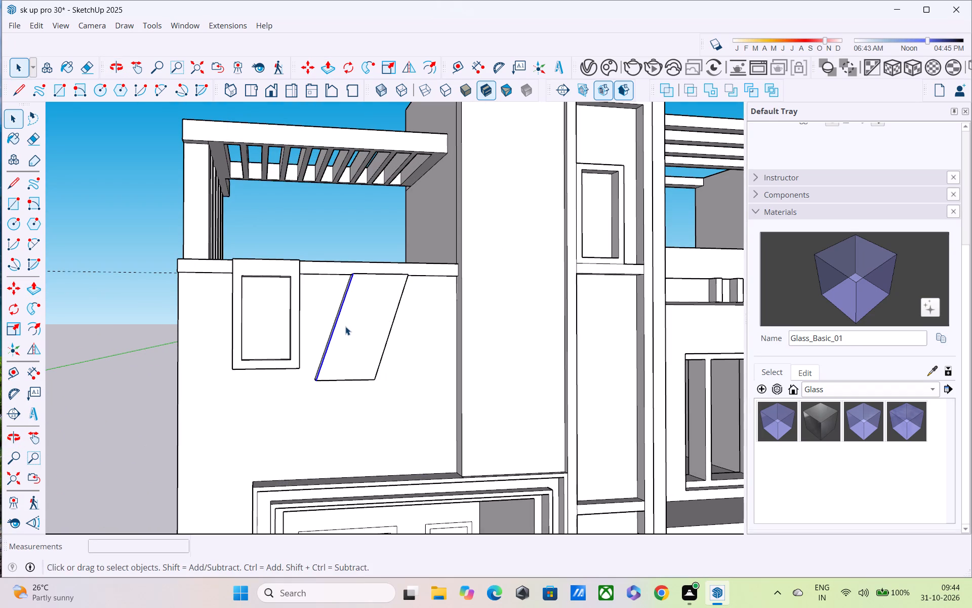
scroll(378, 327, "up", 1)
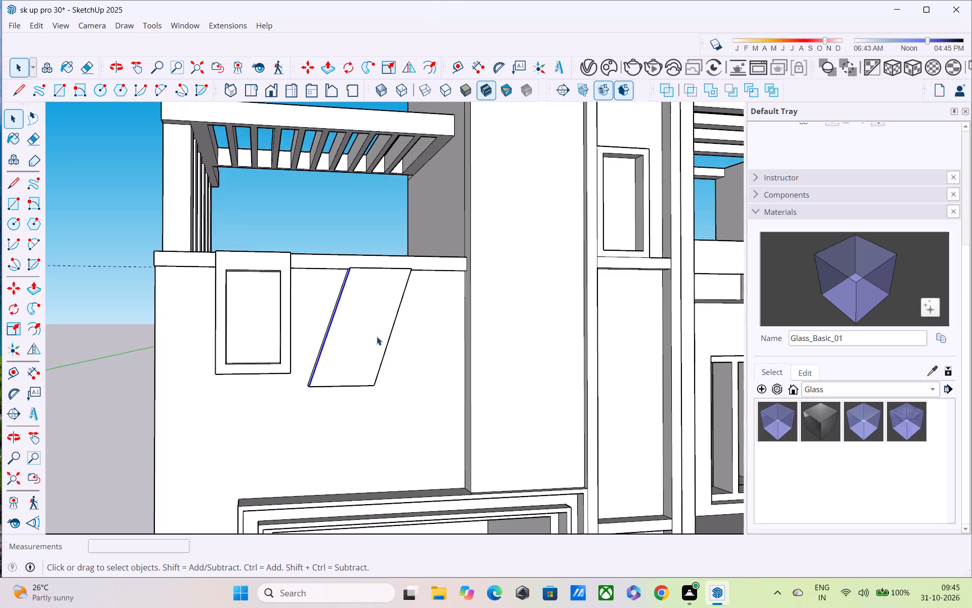
middle_click_drag(377, 338, 371, 479)
scroll(424, 344, "up", 3)
middle_click_drag(410, 331, 384, 269)
scroll(369, 330, "up", 3)
middle_click_drag(368, 330, 368, 310)
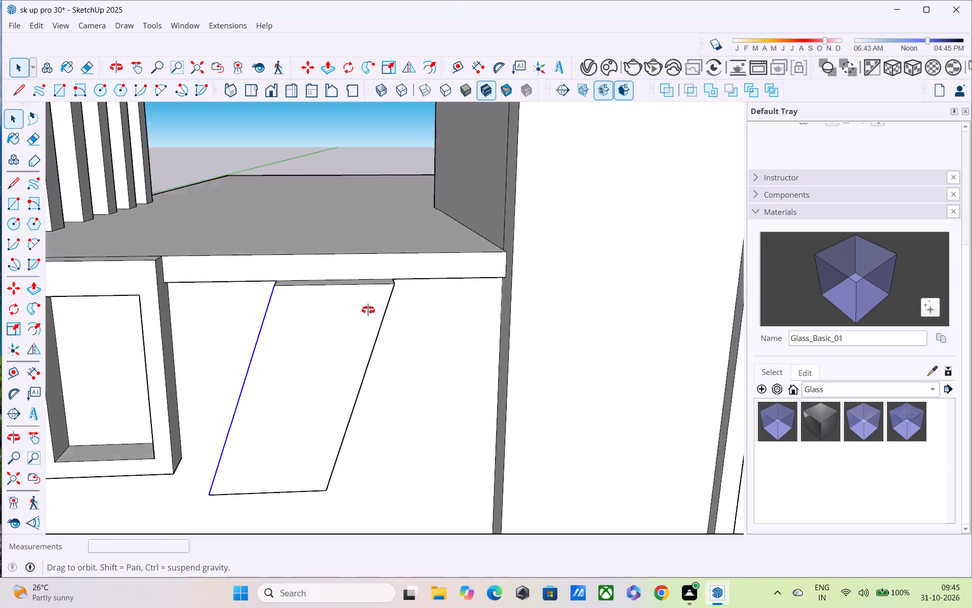
middle_click_drag(368, 310, 372, 259)
middle_click_drag(370, 300, 468, 285)
scroll(470, 280, "down", 3)
middle_click_drag(459, 311, 458, 297)
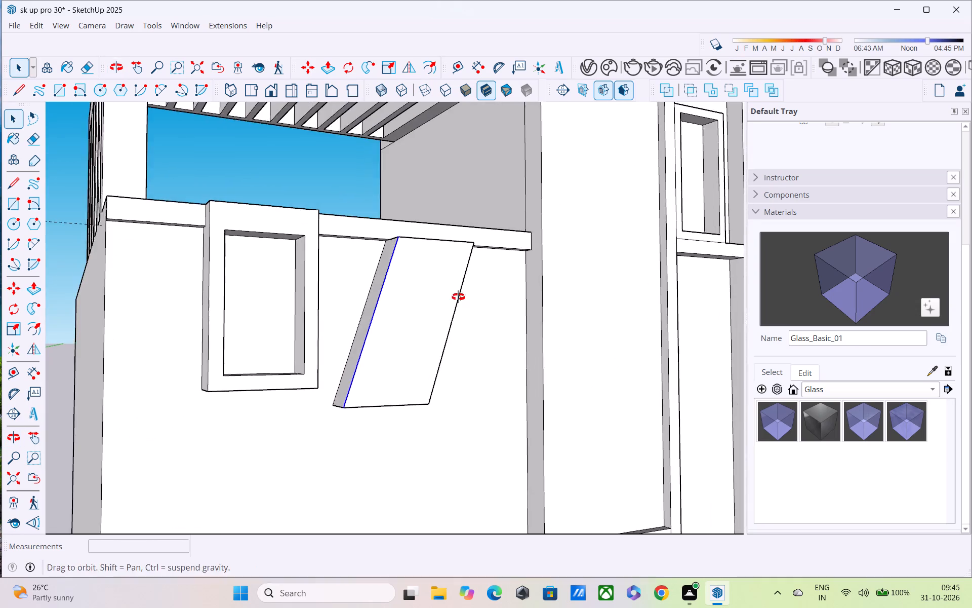
middle_click_drag(458, 297, 458, 237)
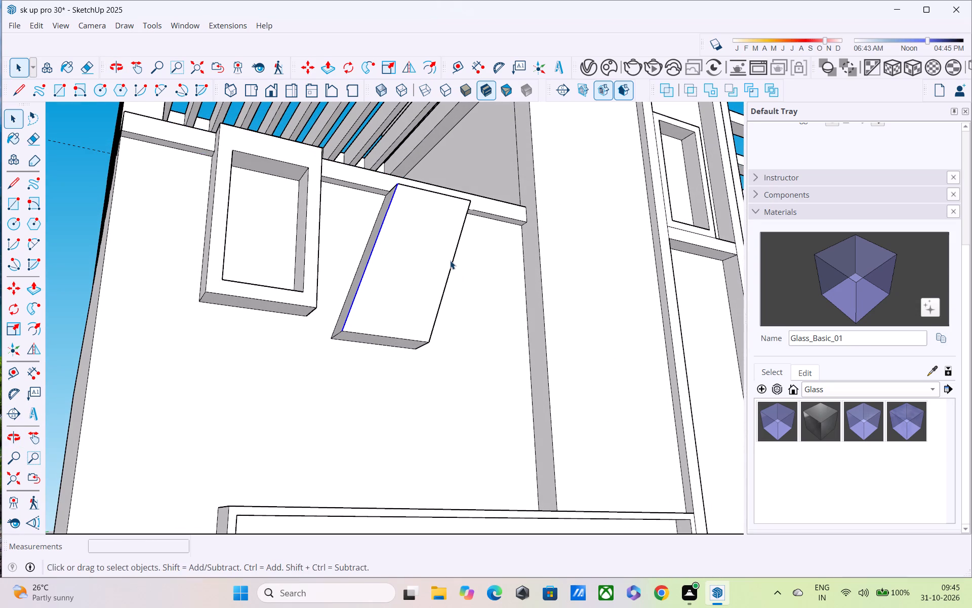
scroll(450, 260, "down", 2)
middle_click_drag(450, 260, 435, 298)
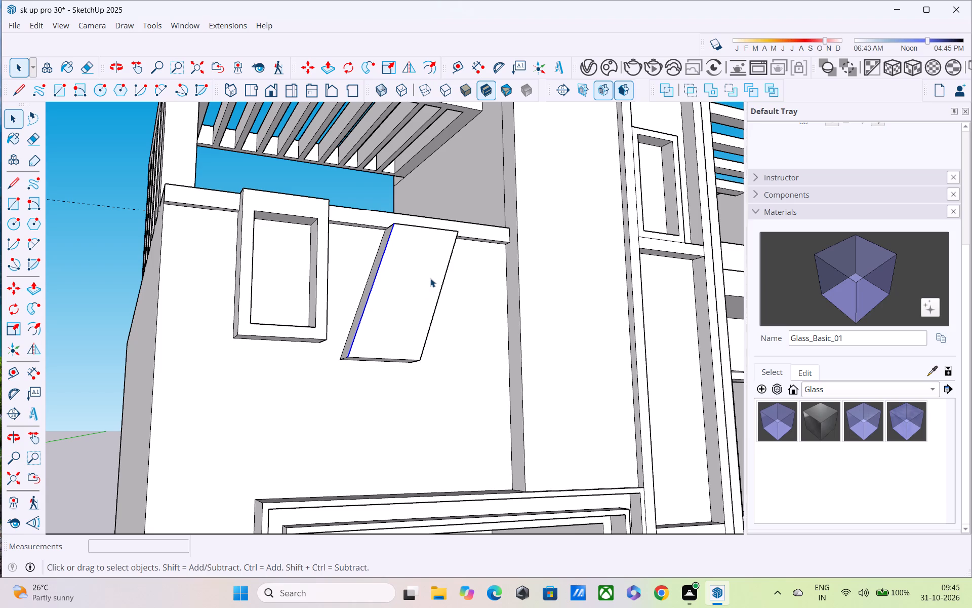
key("m")
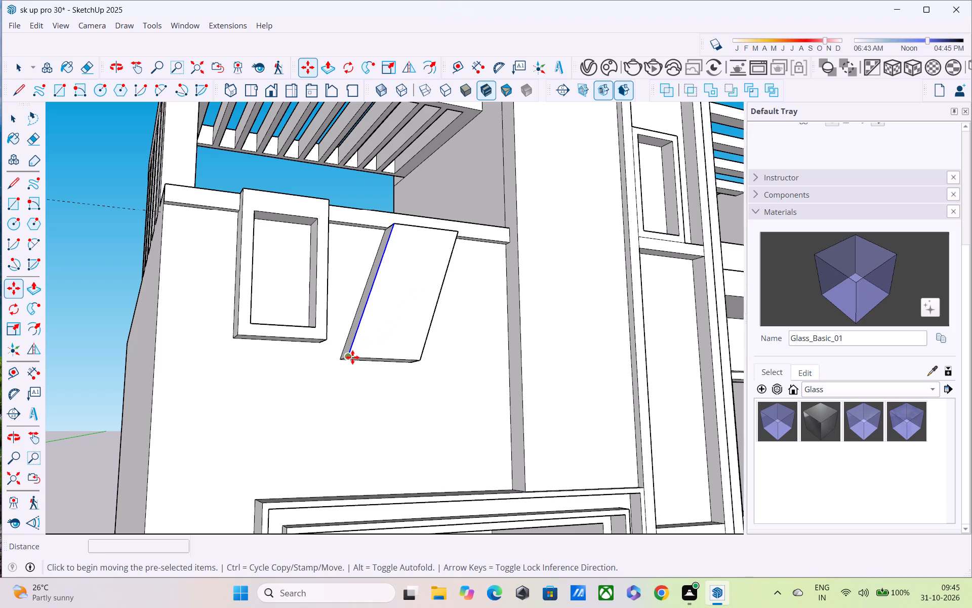
left_click(352, 357)
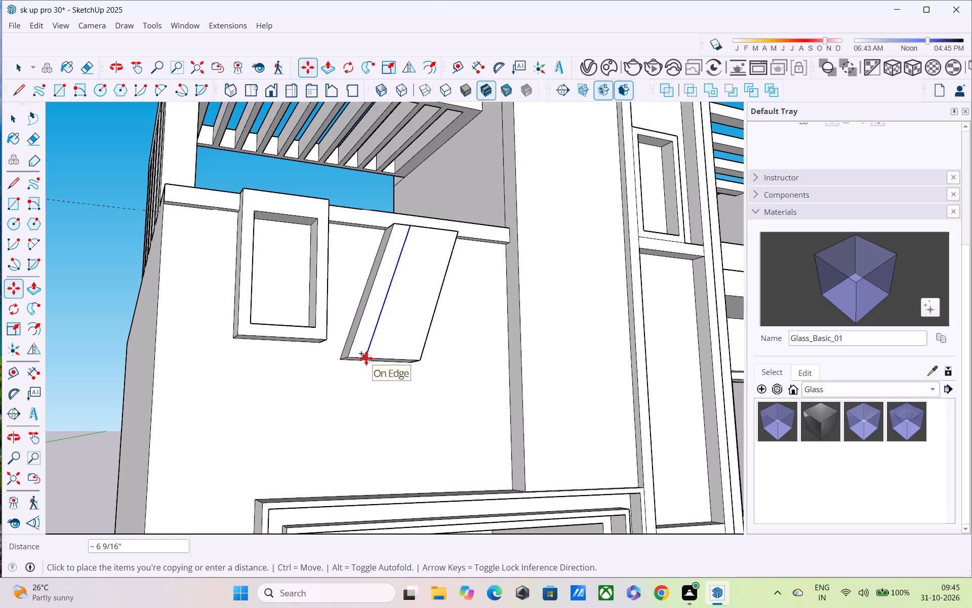
type("6\"")
key("Return")
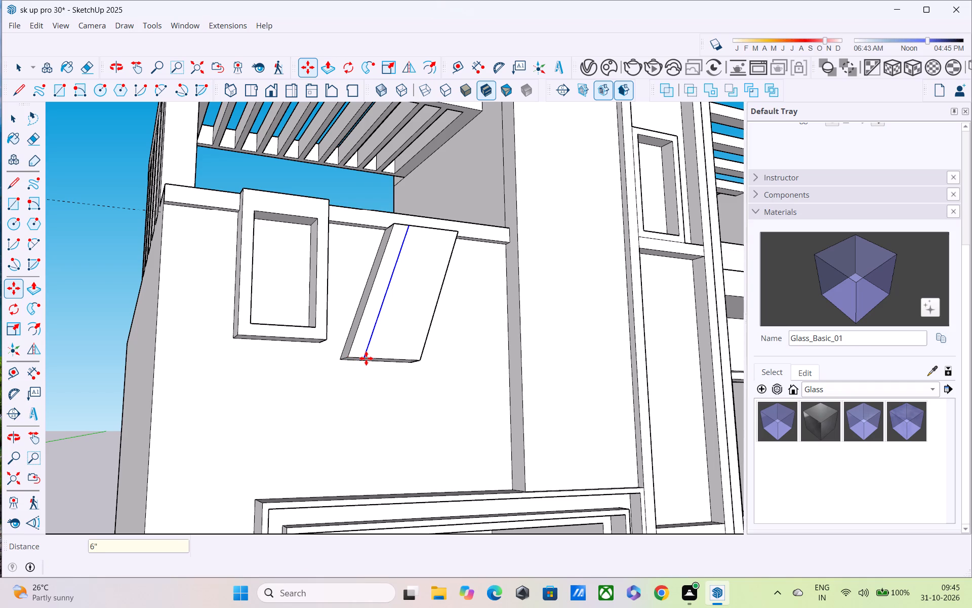
key("Escape")
key("Escape")
key("space")
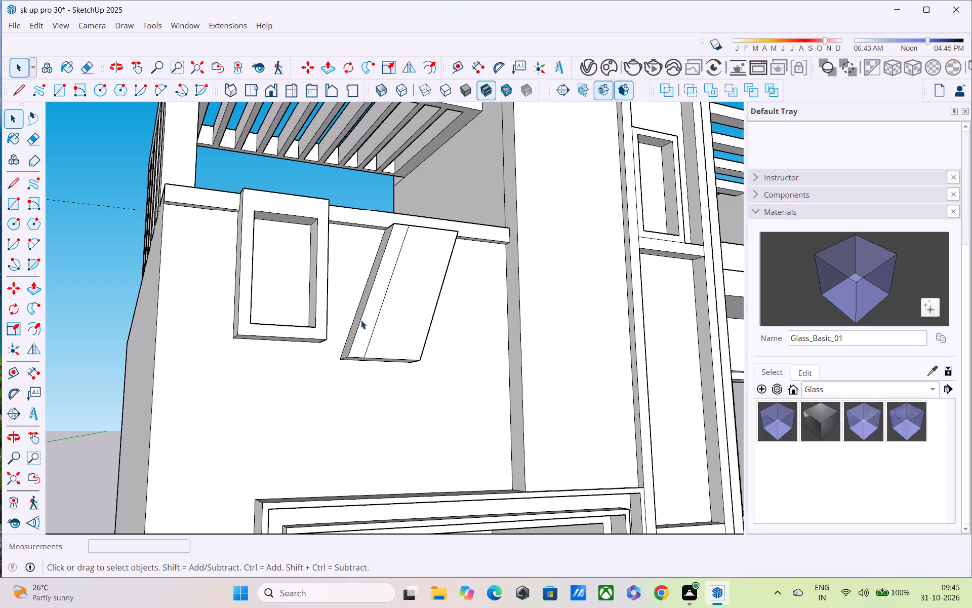
Copy the panel's slanted front edge and its 6" offset line toward the far lower corner, dividing the copy distance by 2.
left_click(361, 320)
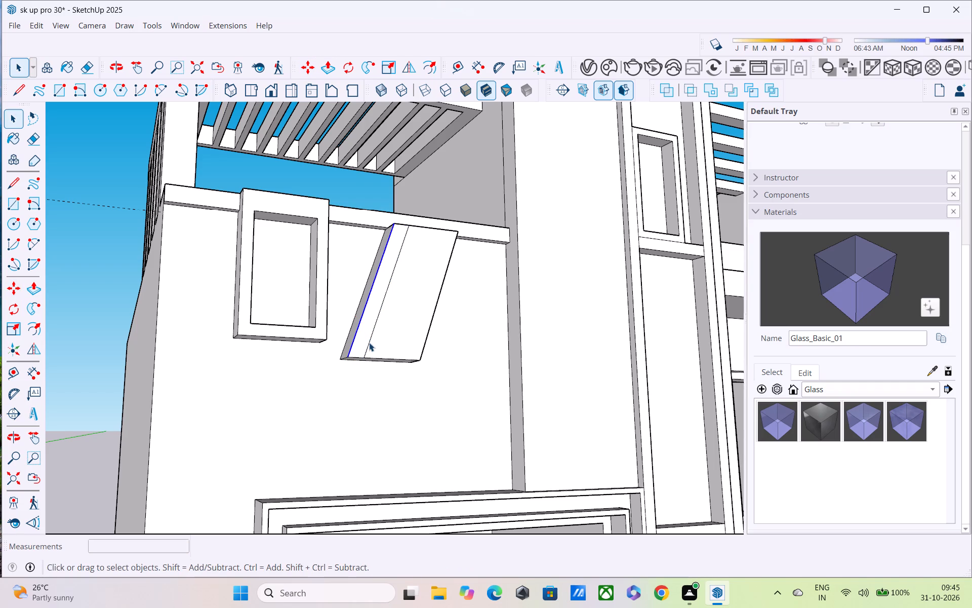
left_click(369, 343)
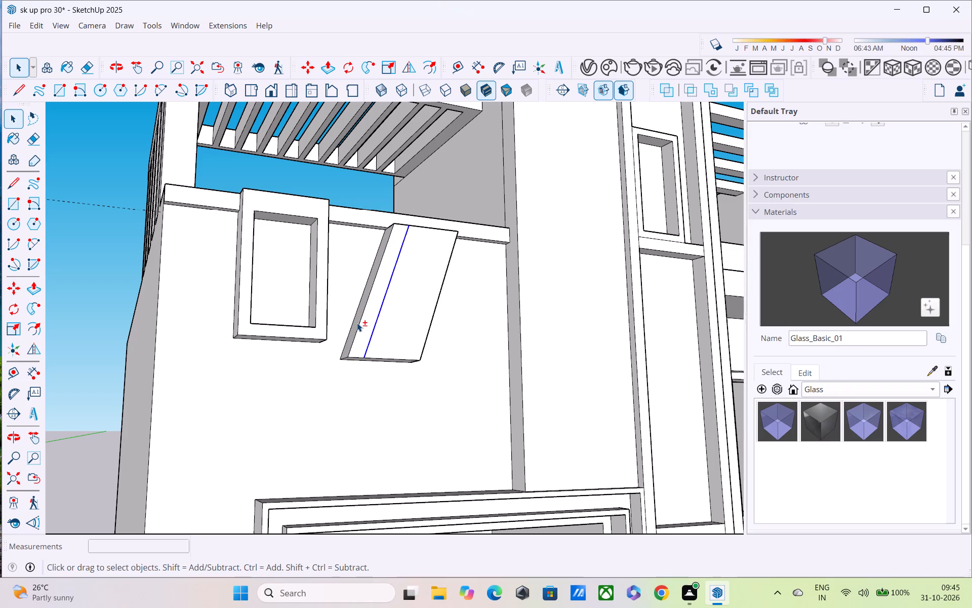
left_click(357, 329, "shift")
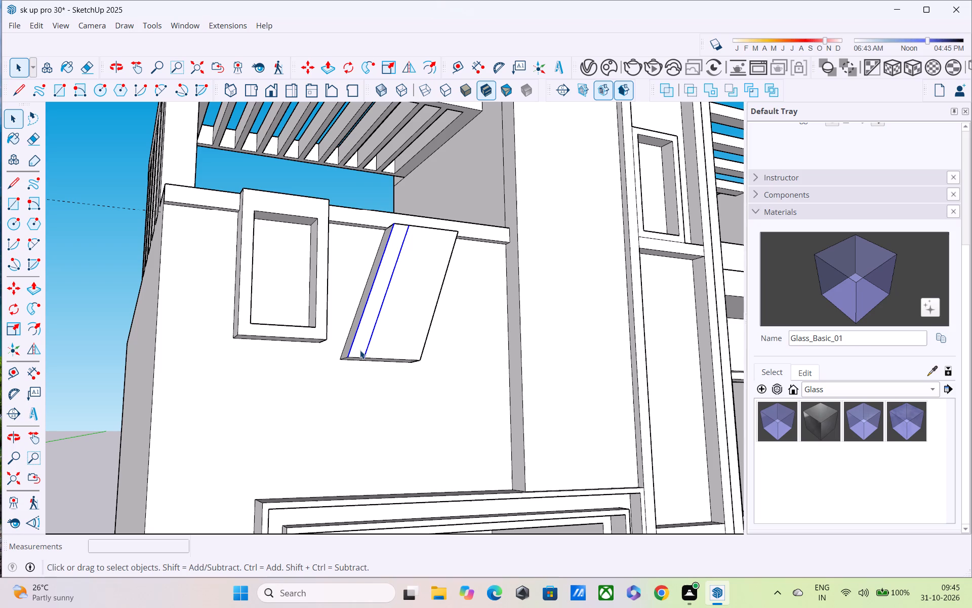
key("m")
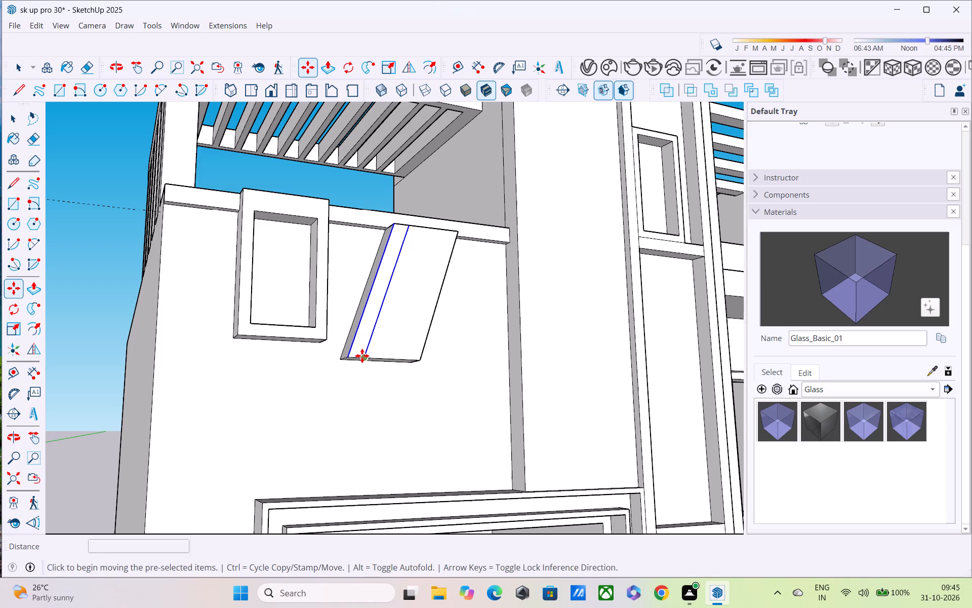
left_click(362, 356)
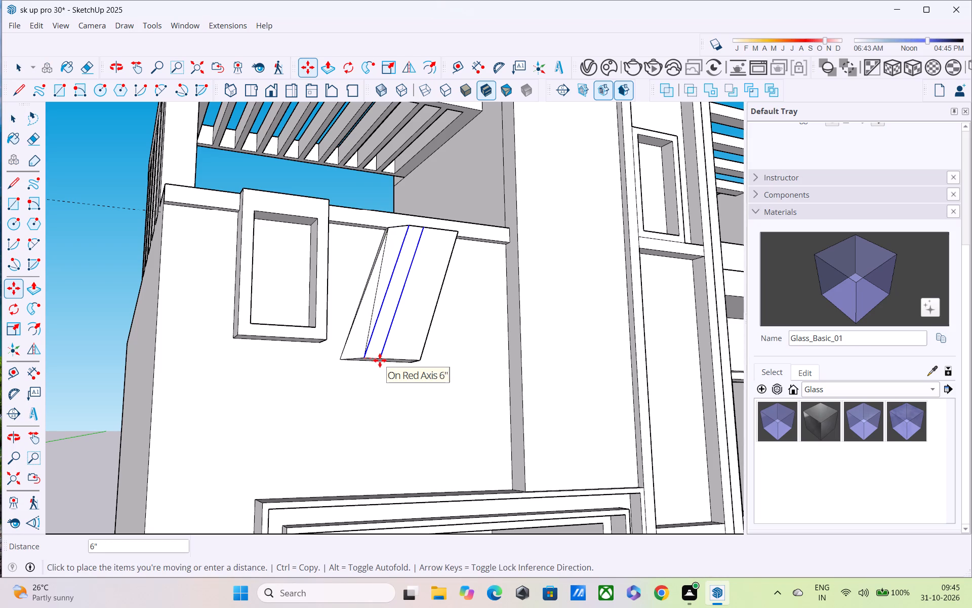
left_click(415, 361)
key("slash")
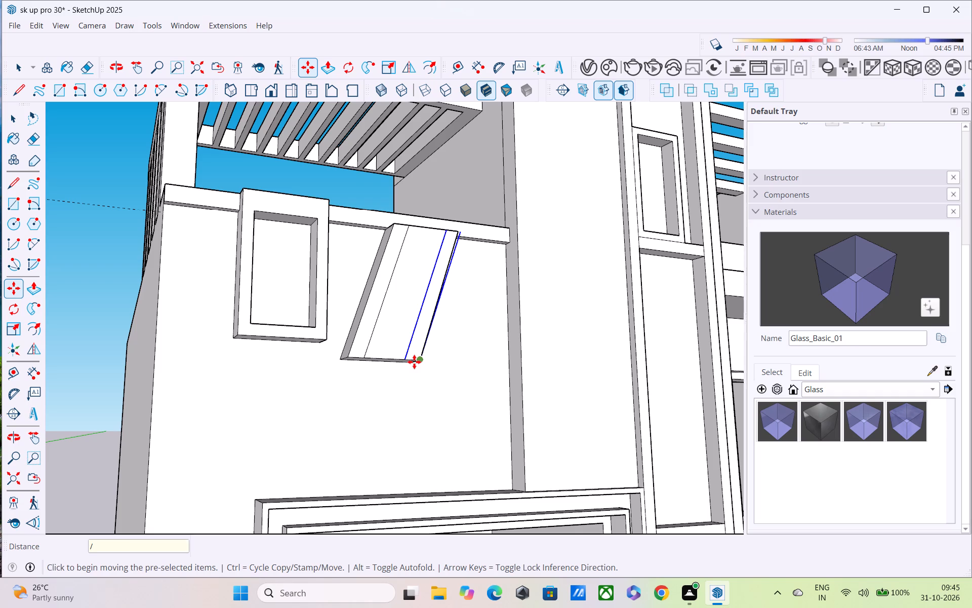
key("2")
key("Return")
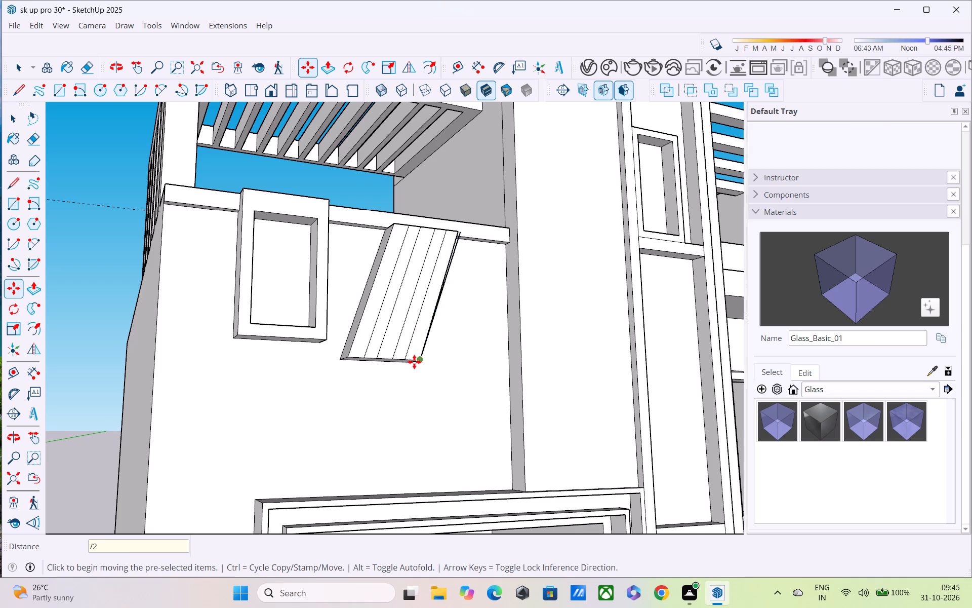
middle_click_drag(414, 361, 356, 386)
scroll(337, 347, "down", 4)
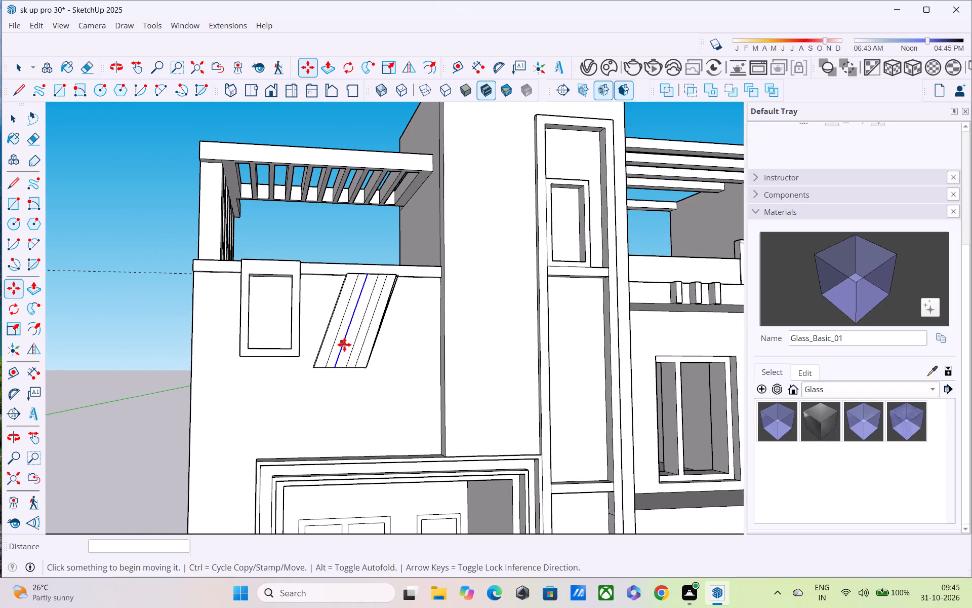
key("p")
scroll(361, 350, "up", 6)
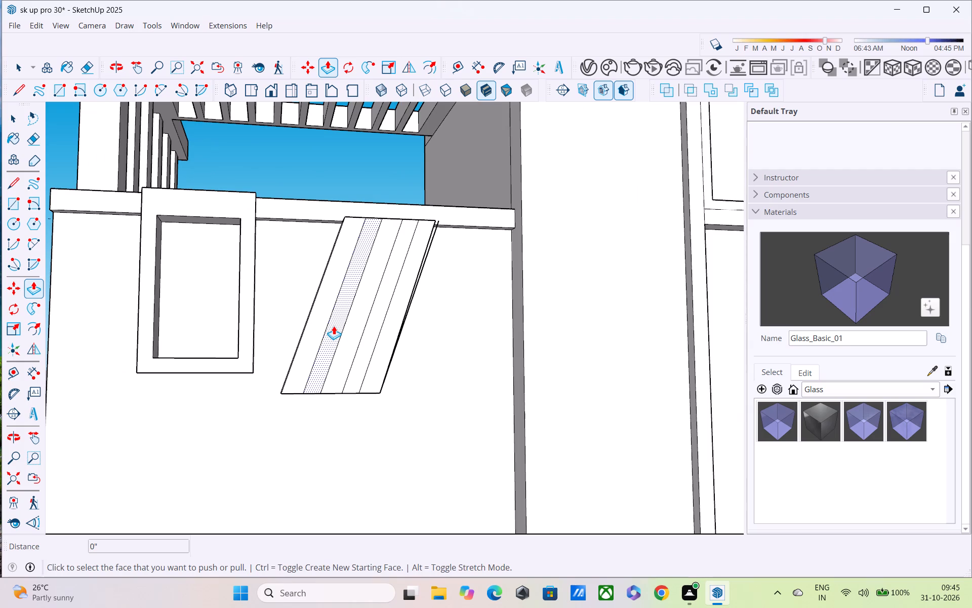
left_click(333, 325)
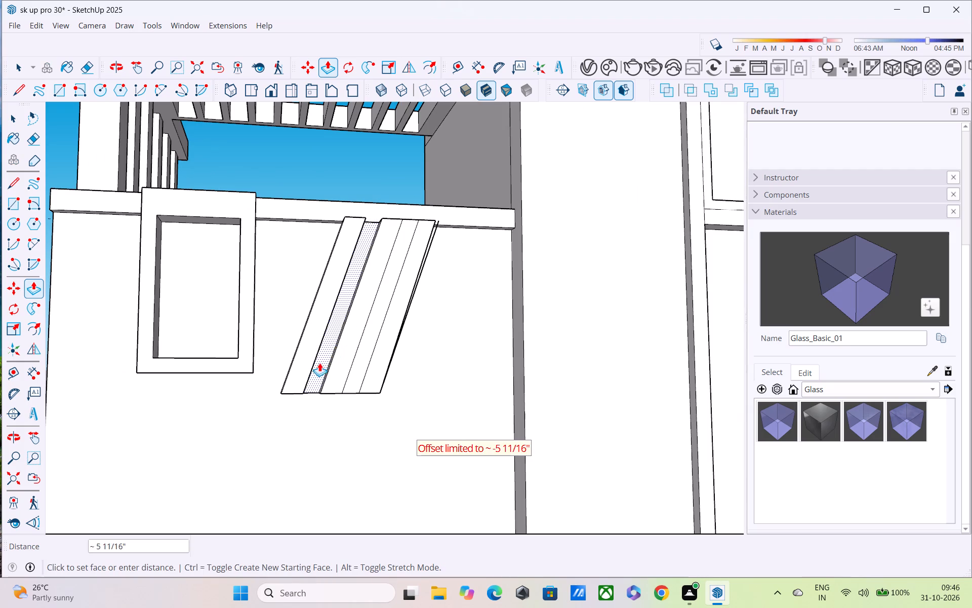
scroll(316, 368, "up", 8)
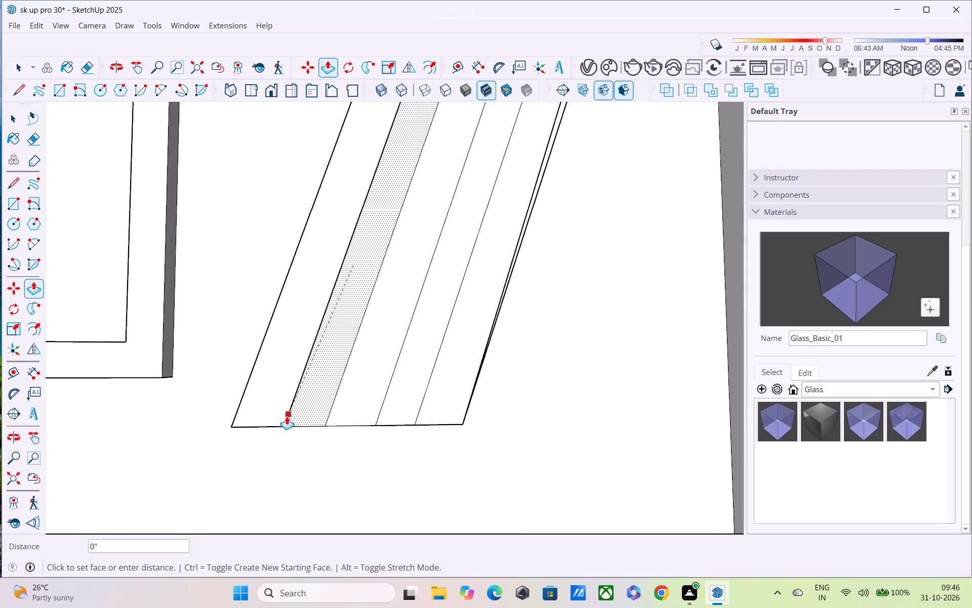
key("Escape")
Delete the stray slanted line on the panel's side face, on the side away from the window frame.
scroll(275, 391, "down", 6)
middle_click_drag(345, 460, 342, 458)
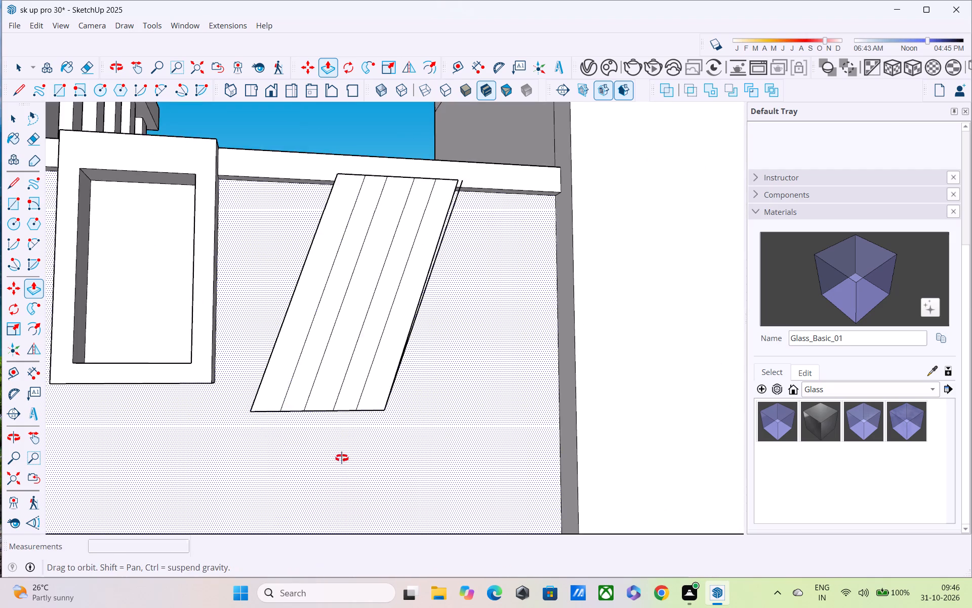
middle_click_drag(342, 458, 240, 399)
scroll(240, 400, "up", 1)
middle_click_drag(291, 346, 288, 448)
scroll(472, 240, "up", 4)
middle_click_drag(452, 237, 345, 246)
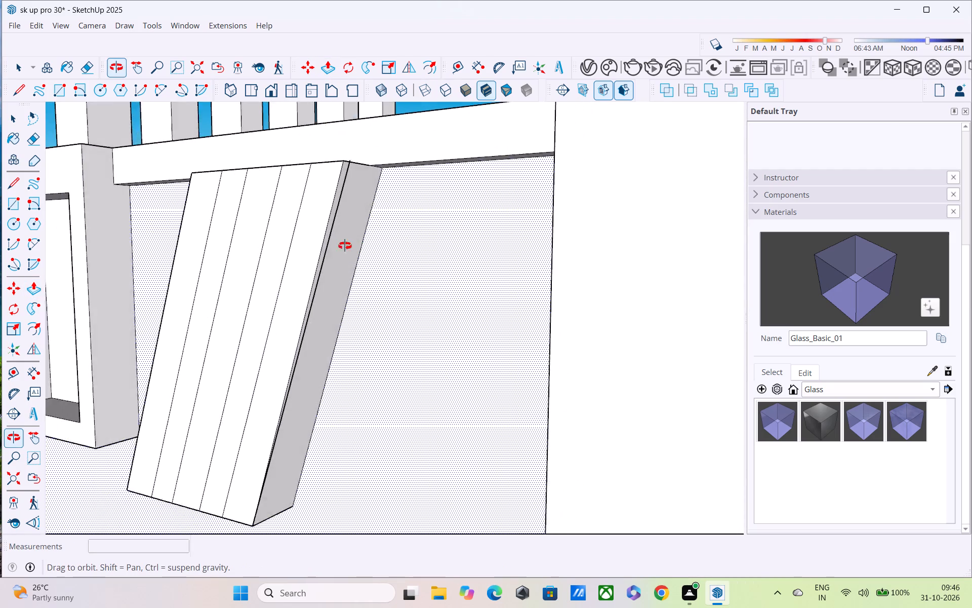
middle_click_drag(345, 246, 307, 250)
scroll(348, 225, "up", 2)
middle_click_drag(348, 222, 401, 317)
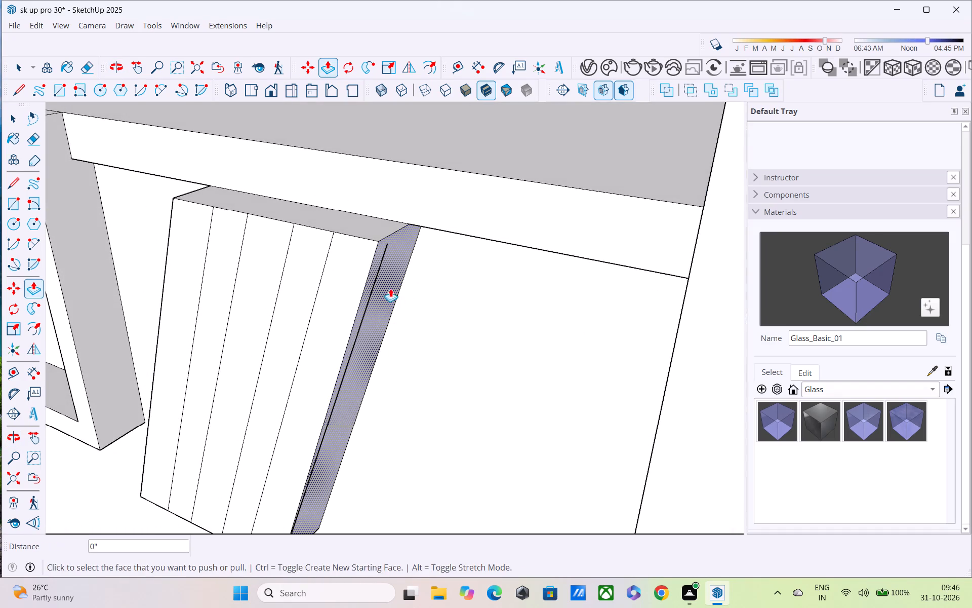
key("space")
left_click(386, 259)
left_click(385, 253)
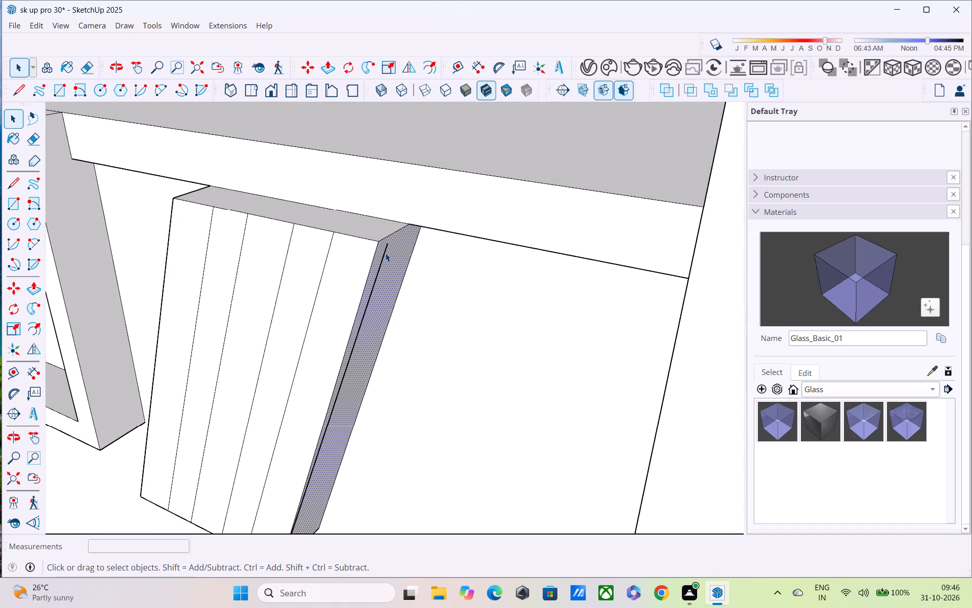
key("Delete")
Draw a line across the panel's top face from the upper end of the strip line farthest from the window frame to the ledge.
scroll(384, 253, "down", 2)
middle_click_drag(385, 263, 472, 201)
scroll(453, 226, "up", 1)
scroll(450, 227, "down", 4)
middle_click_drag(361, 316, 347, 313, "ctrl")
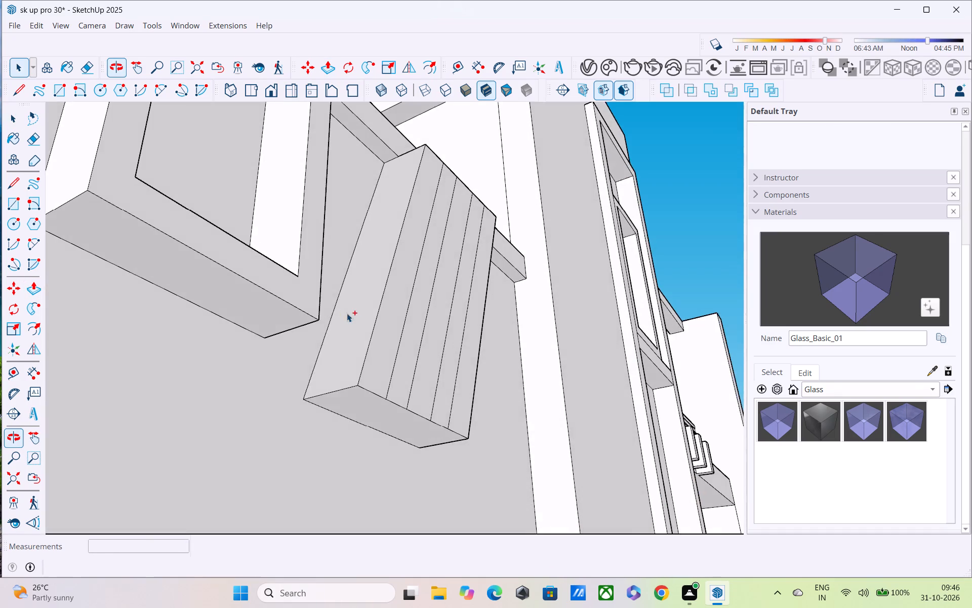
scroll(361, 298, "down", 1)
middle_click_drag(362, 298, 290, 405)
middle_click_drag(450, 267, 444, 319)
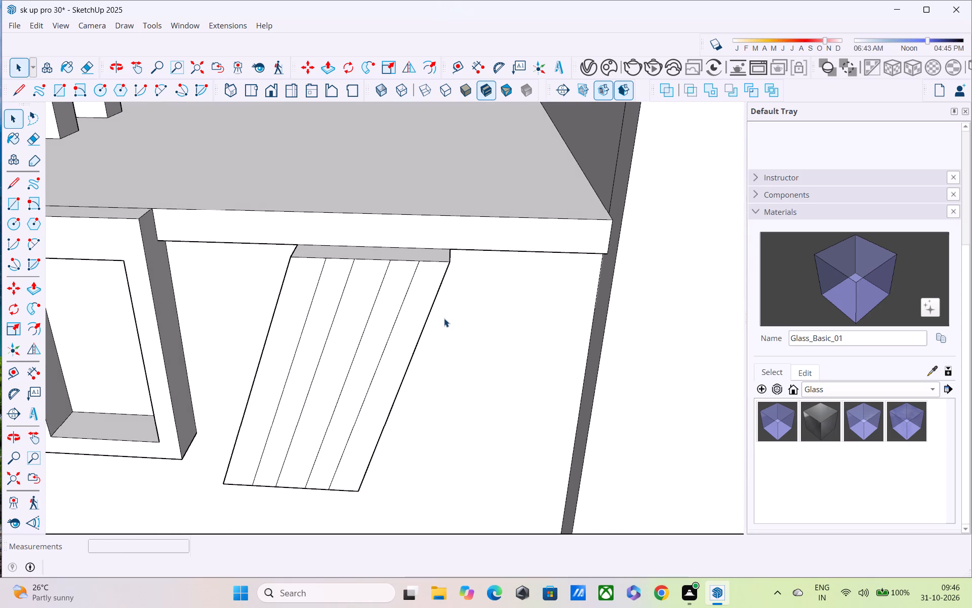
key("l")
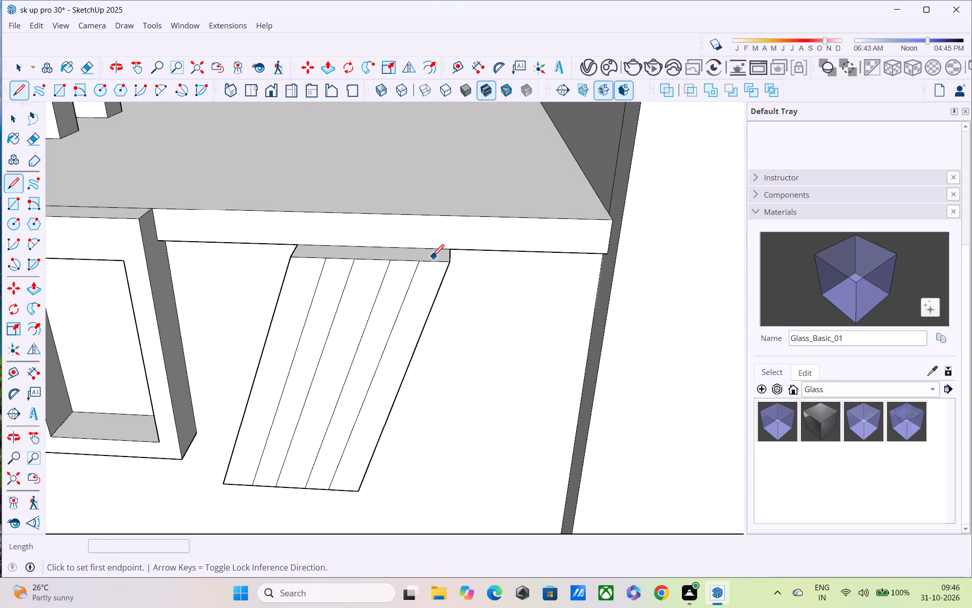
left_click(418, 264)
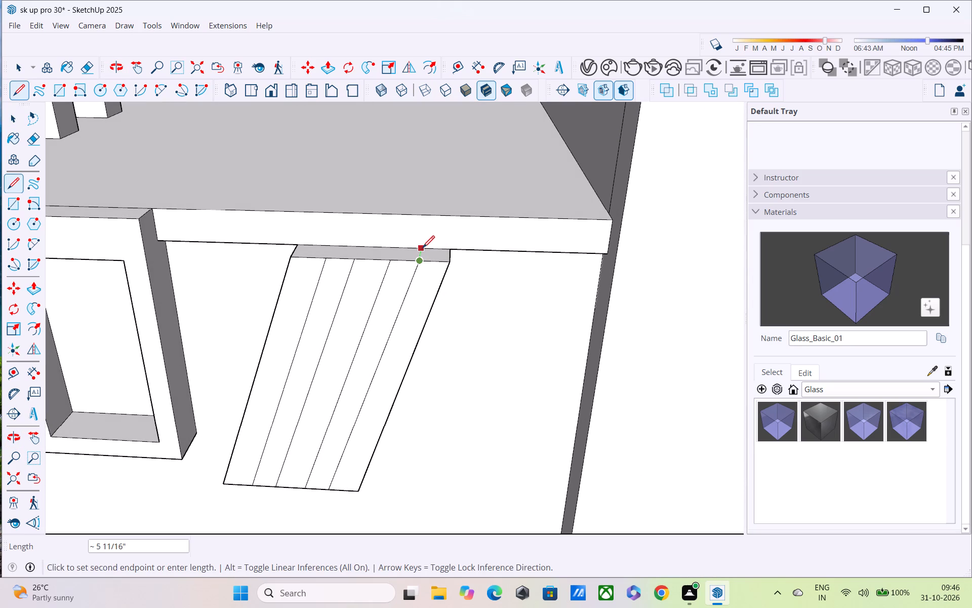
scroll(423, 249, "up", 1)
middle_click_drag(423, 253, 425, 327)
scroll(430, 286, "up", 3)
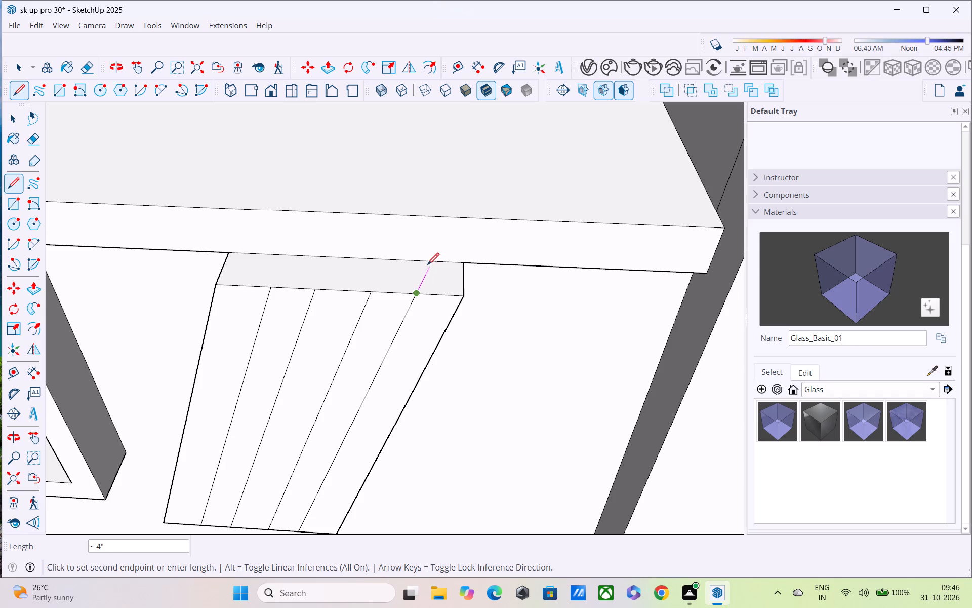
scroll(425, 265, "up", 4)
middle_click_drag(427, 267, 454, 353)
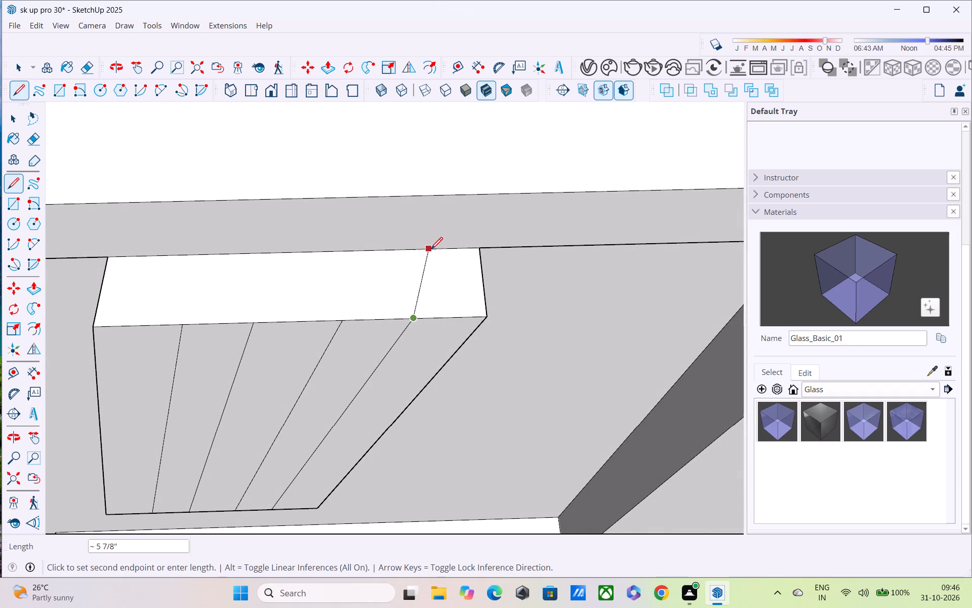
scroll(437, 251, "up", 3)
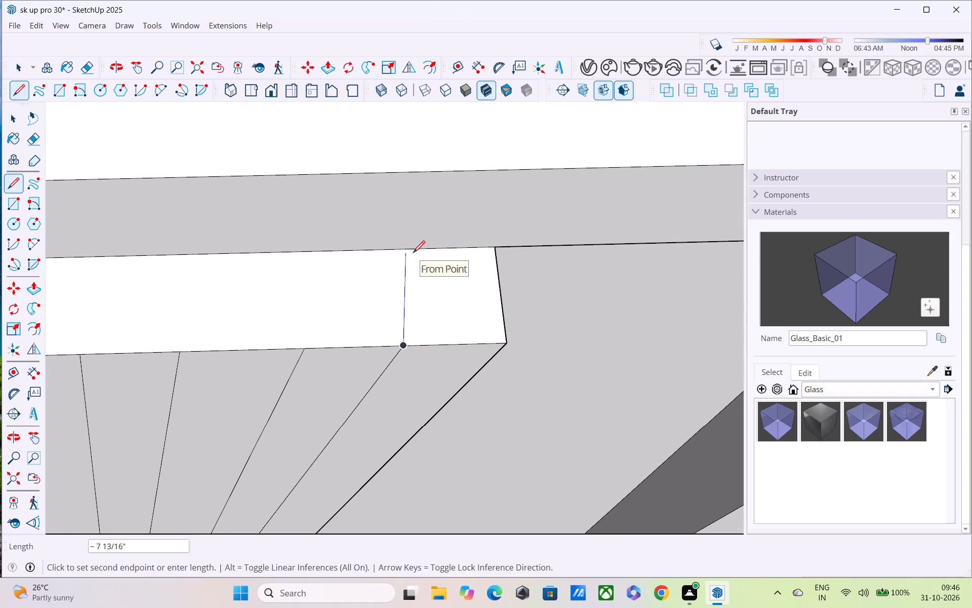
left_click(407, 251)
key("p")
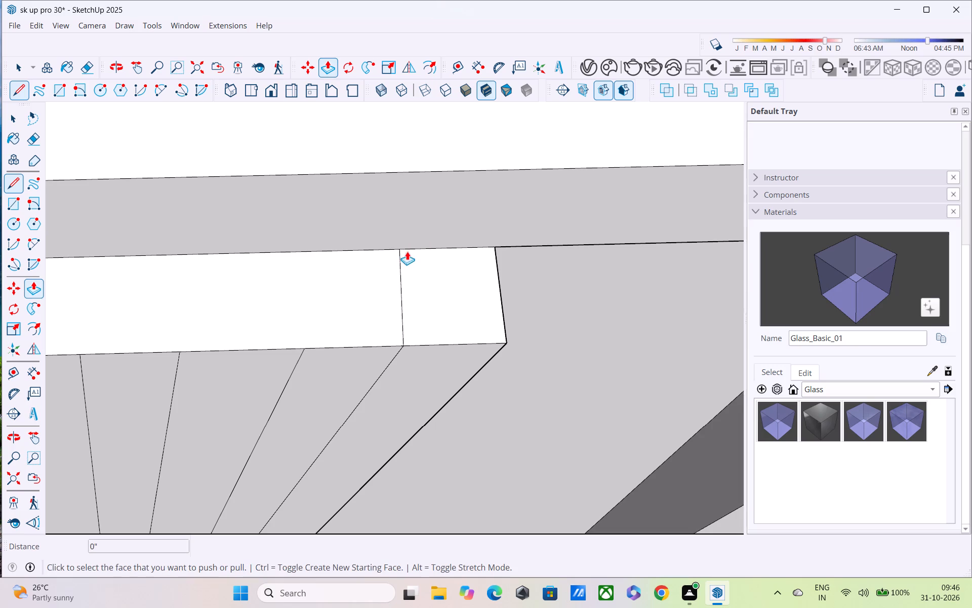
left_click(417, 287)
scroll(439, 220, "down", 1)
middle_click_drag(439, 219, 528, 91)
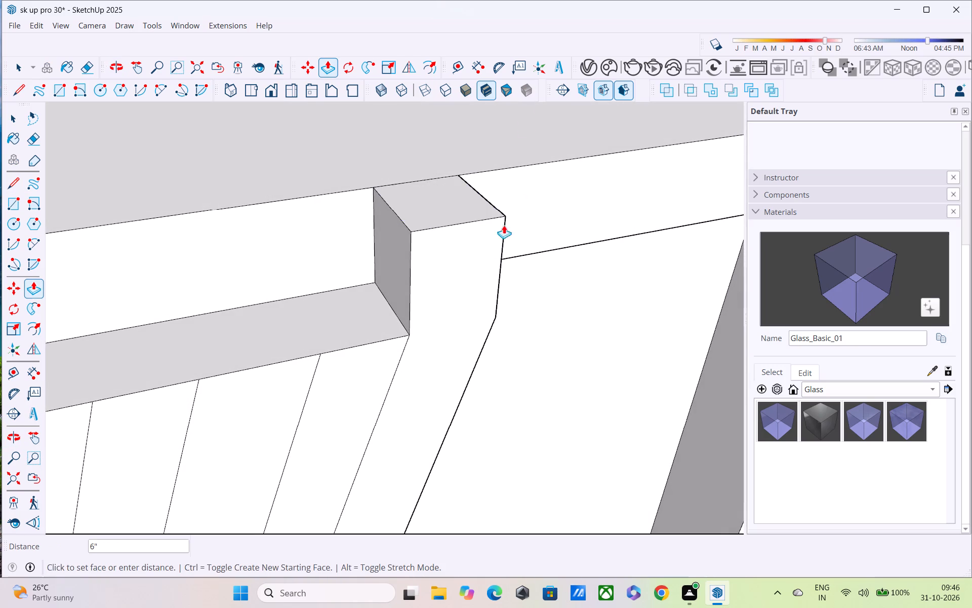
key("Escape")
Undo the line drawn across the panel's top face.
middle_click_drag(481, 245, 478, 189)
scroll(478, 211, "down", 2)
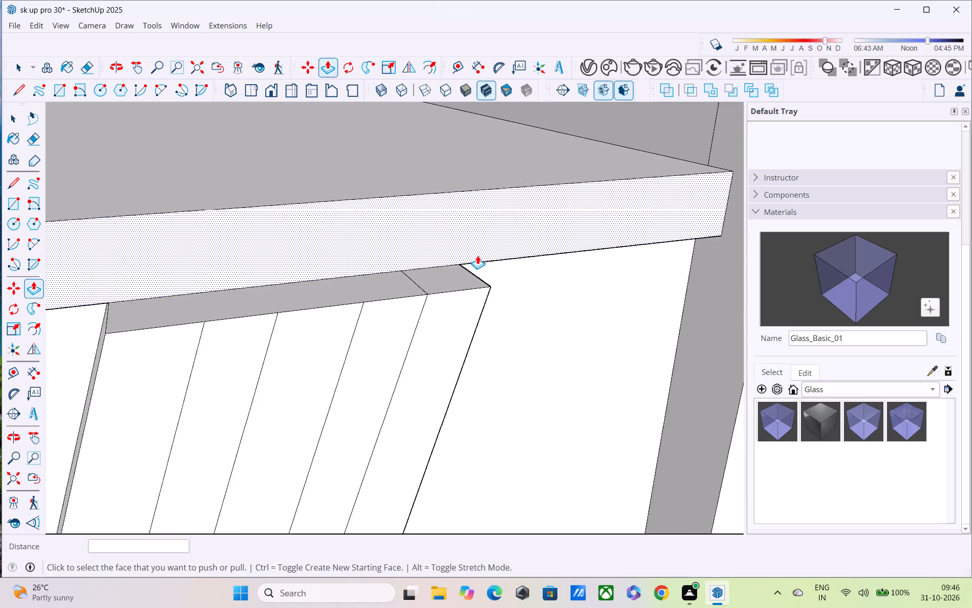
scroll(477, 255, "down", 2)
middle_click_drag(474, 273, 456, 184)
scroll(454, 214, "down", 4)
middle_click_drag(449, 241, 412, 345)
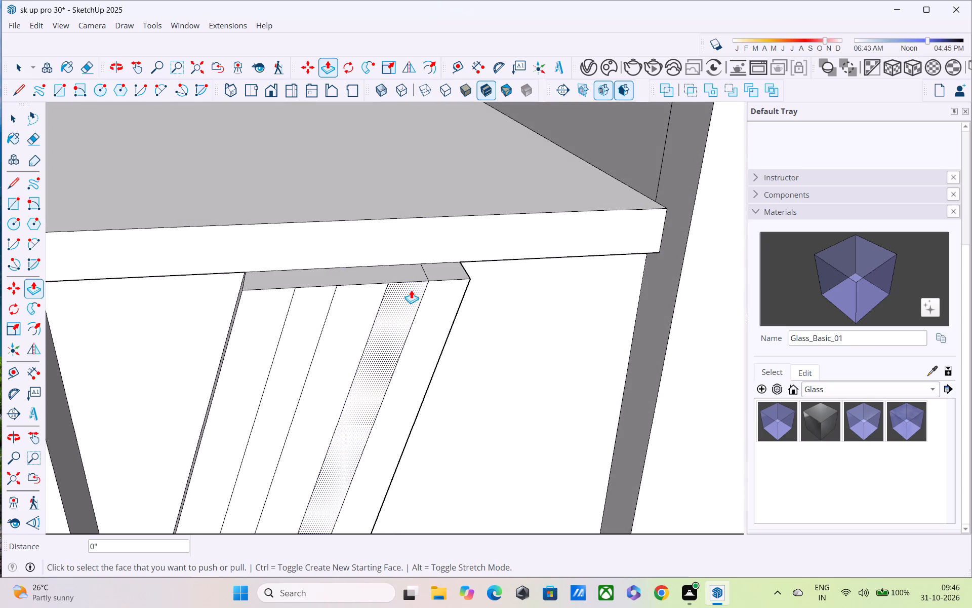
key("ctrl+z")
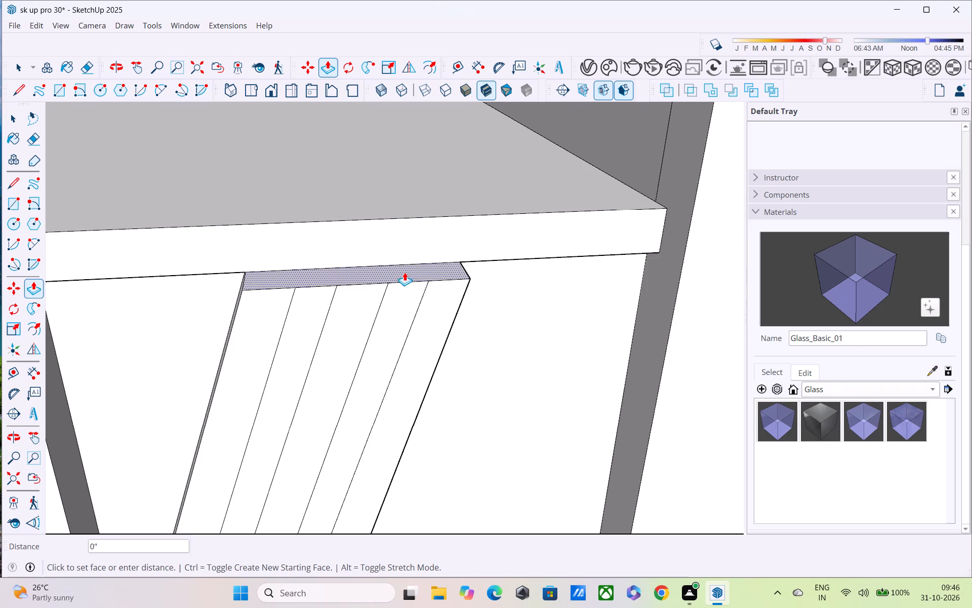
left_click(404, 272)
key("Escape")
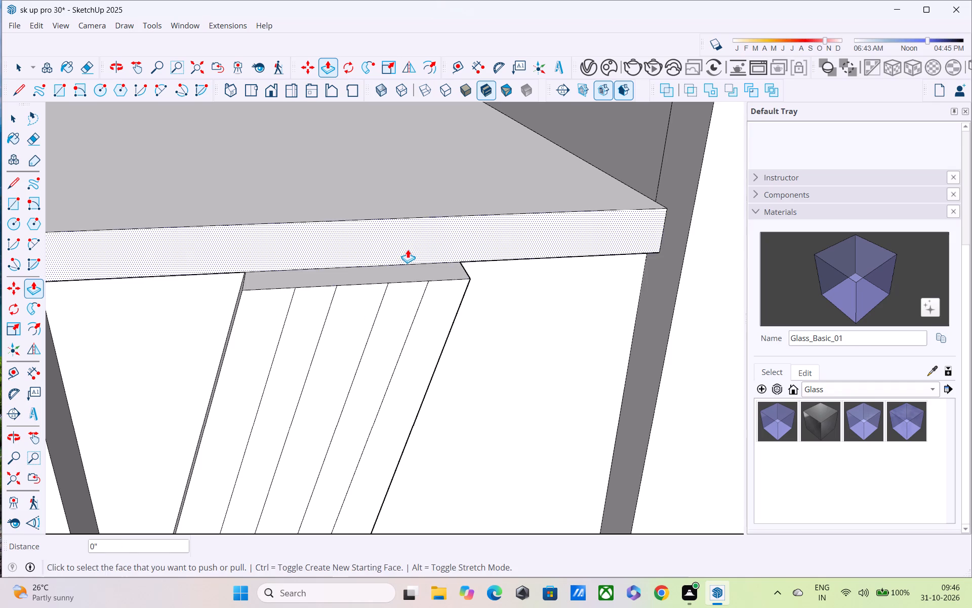
Examine the slanted panel's strip lines and side faces from its top end at the ledge down to its bottom end.
middle_click_drag(419, 278, 426, 201)
scroll(426, 201, "up", 1)
scroll(427, 215, "down", 5)
middle_click_drag(415, 343, 418, 246)
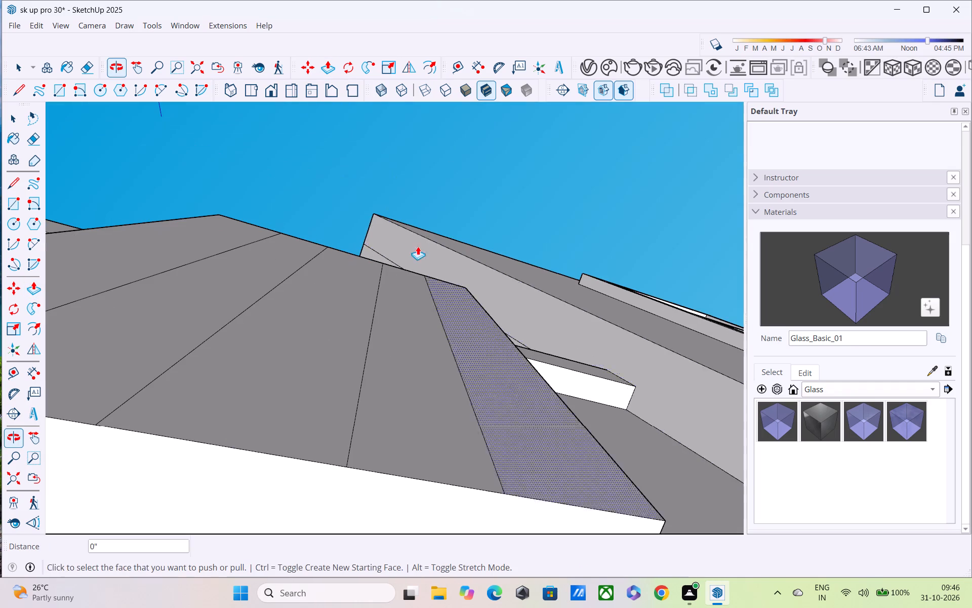
scroll(418, 246, "up", 1)
middle_click_drag(405, 349, 426, 237, "shift")
middle_click_drag(422, 301, 395, 414)
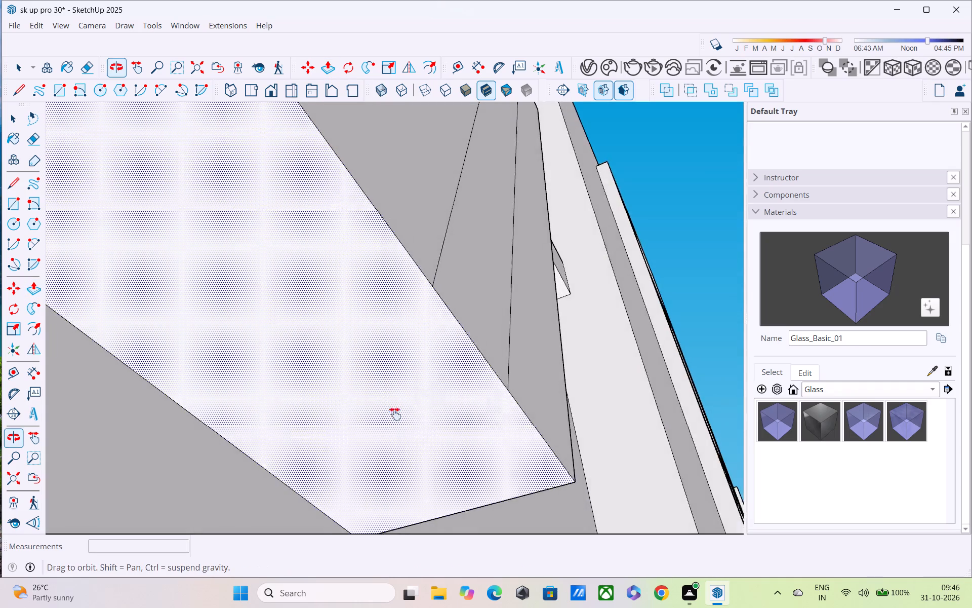
middle_click_drag(395, 414, 330, 475)
middle_click_drag(422, 339, 514, 246, "shift")
scroll(521, 296, "down", 1)
middle_click_drag(485, 362, 405, 460)
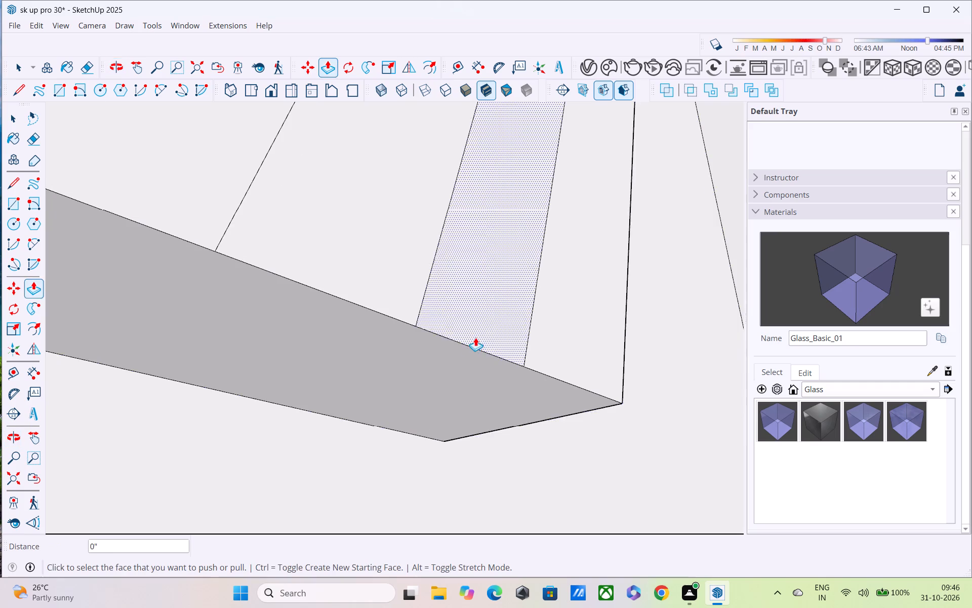
scroll(475, 337, "down", 2, "shift")
middle_click_drag(476, 338, 482, 500, "shift")
scroll(489, 412, "up", 1)
scroll(489, 412, "down", 6)
middle_click_drag(489, 412, 514, 305)
middle_click_drag(513, 314, 291, 472)
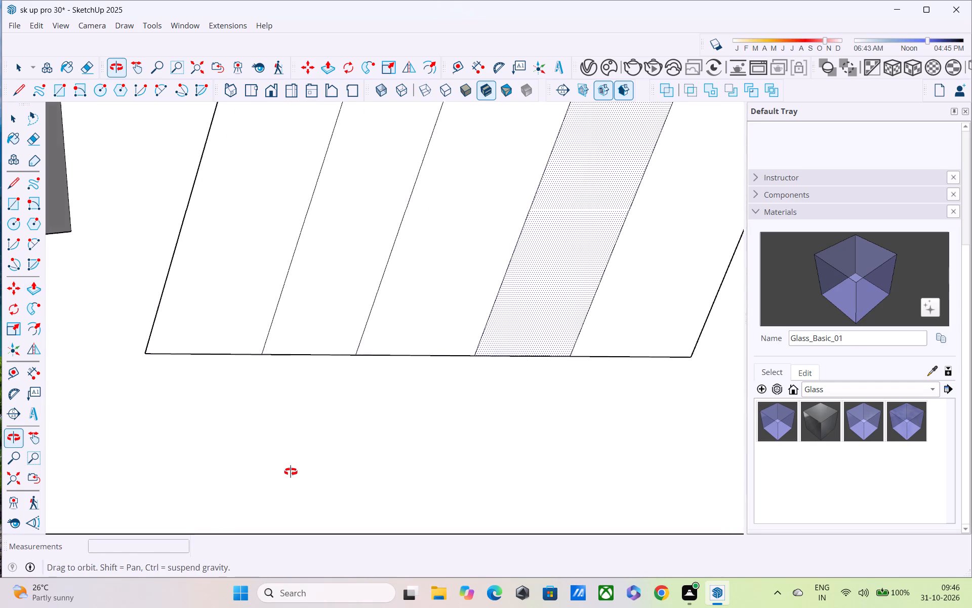
Draw a horizontal line about 2' 3 1/2" long across the slanted panel's front face, just above its bottom edge.
middle_click_drag(291, 472, 290, 471)
middle_click_drag(773, 241, 593, 322, "shift")
middle_click_drag(593, 312, 485, 329)
scroll(484, 327, "up", 1)
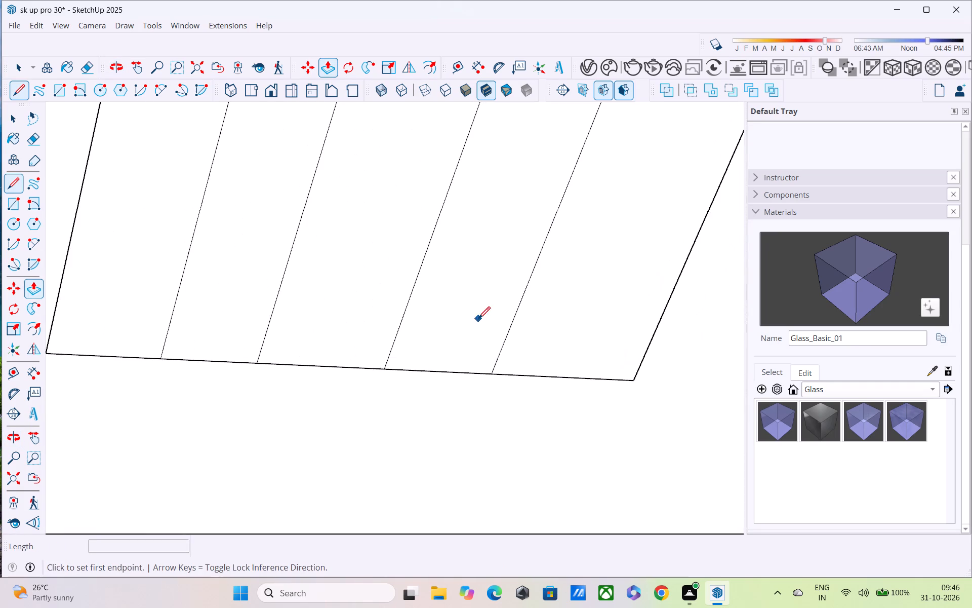
key("l")
middle_click_drag(321, 317, 378, 391, "shift")
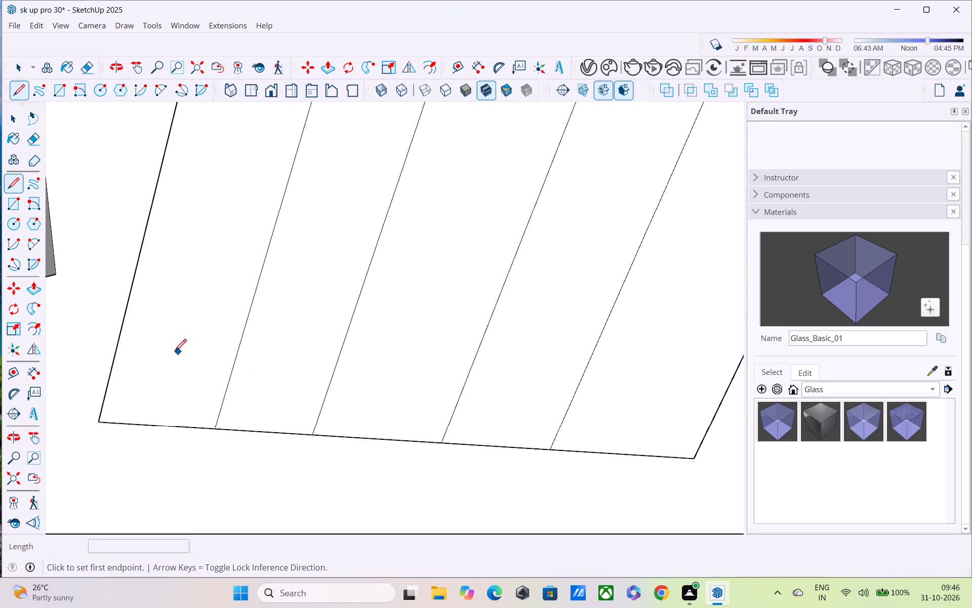
left_click(120, 335)
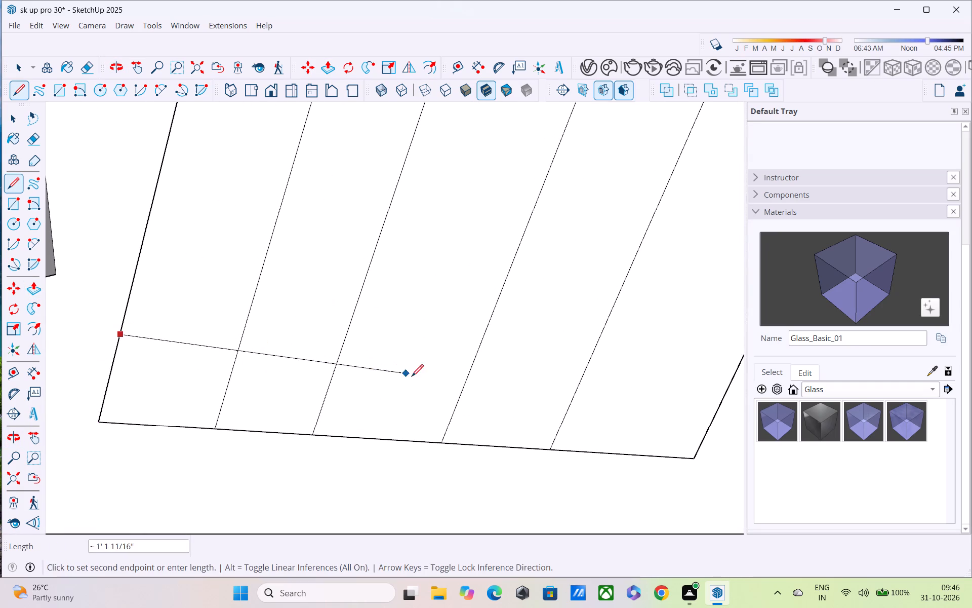
middle_click_drag(448, 381, 330, 345)
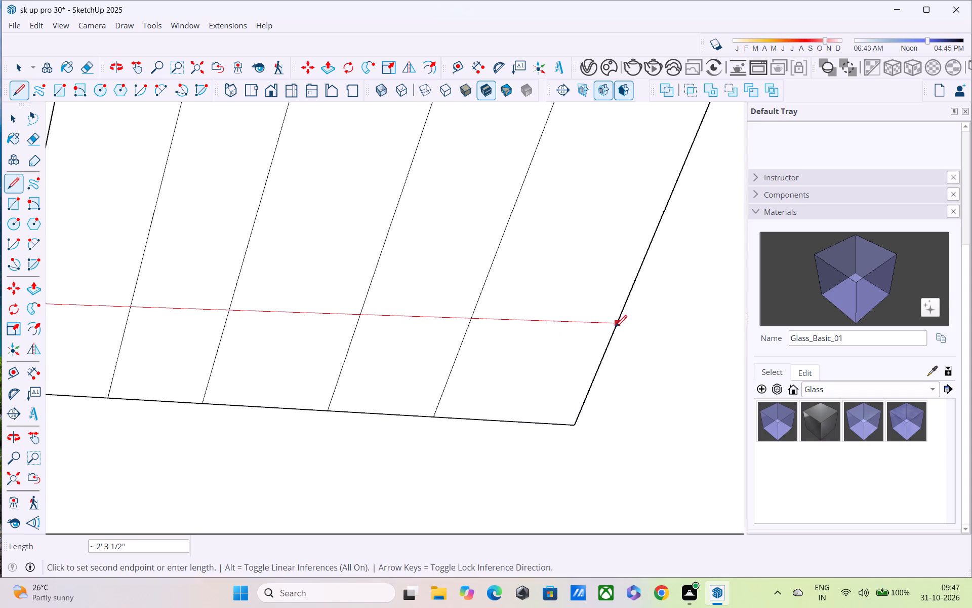
left_click(615, 328)
Erase the four strip line segments between the new horizontal line and the panel's bottom edge.
scroll(607, 336, "down", 4)
middle_click_drag(551, 389, 613, 343)
scroll(616, 338, "down", 4)
middle_click_drag(577, 384, 564, 398)
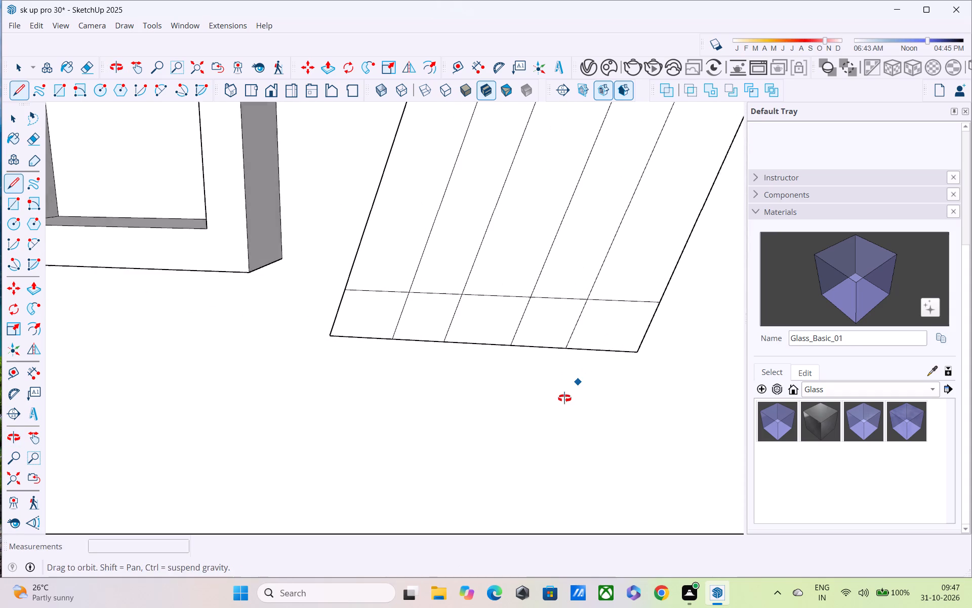
middle_click_drag(564, 398, 562, 401)
scroll(562, 401, "up", 1)
scroll(565, 378, "down", 12)
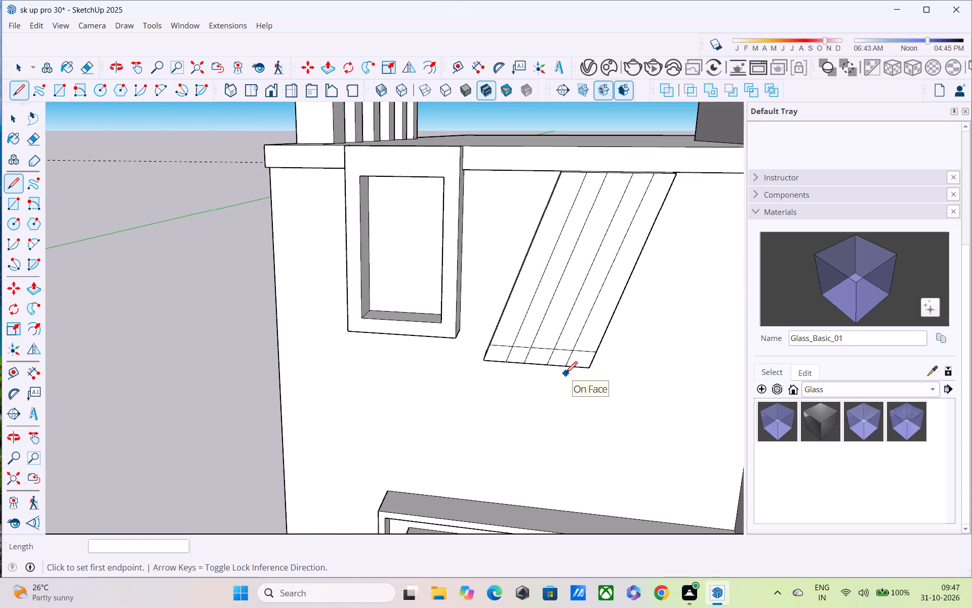
key("e")
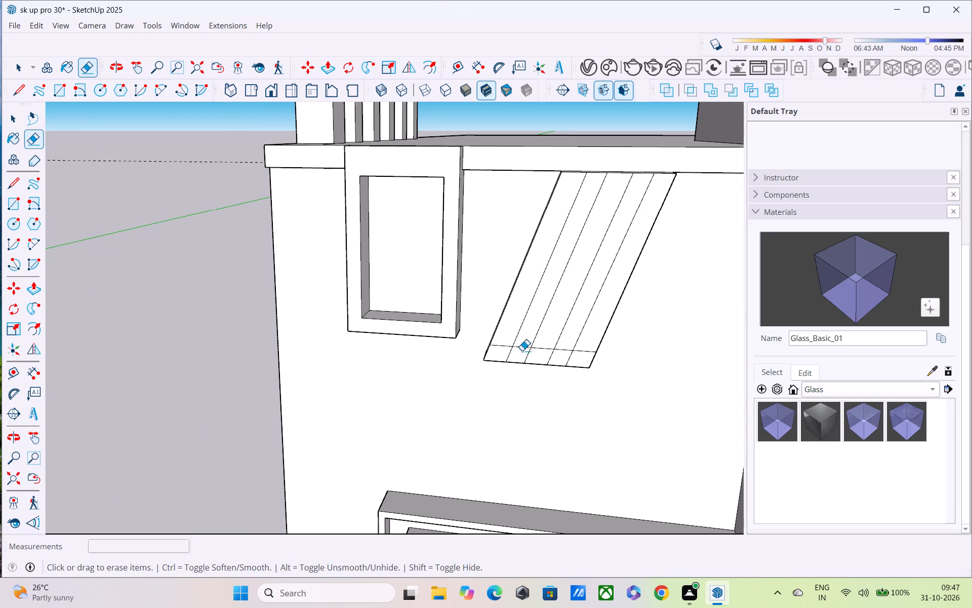
scroll(492, 358, "up", 3)
left_click_drag(495, 355, 499, 356)
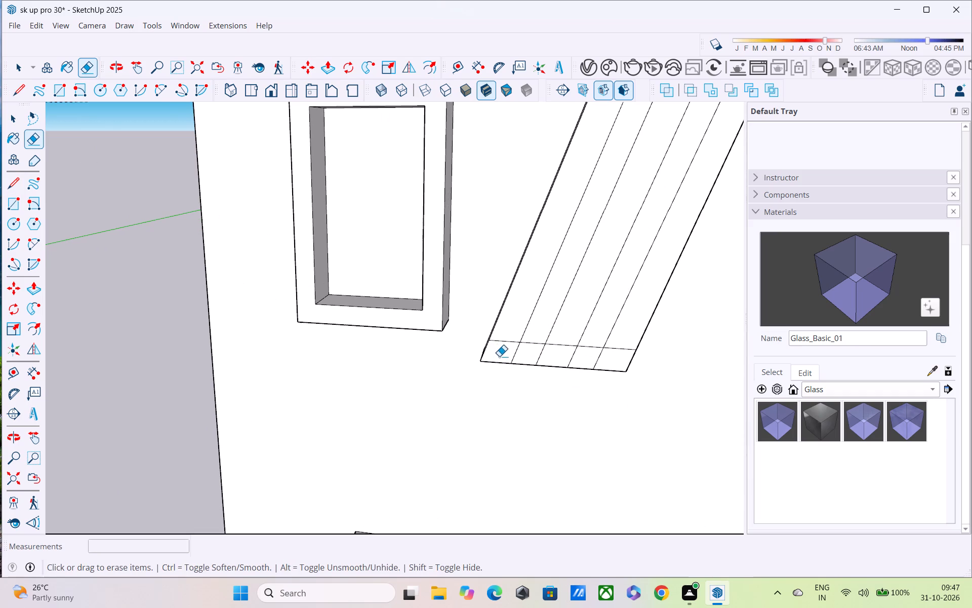
left_click_drag(499, 356, 606, 363)
Push the panel's second and fourth strips inward about 5 11/16", back to the wall surface.
key("p")
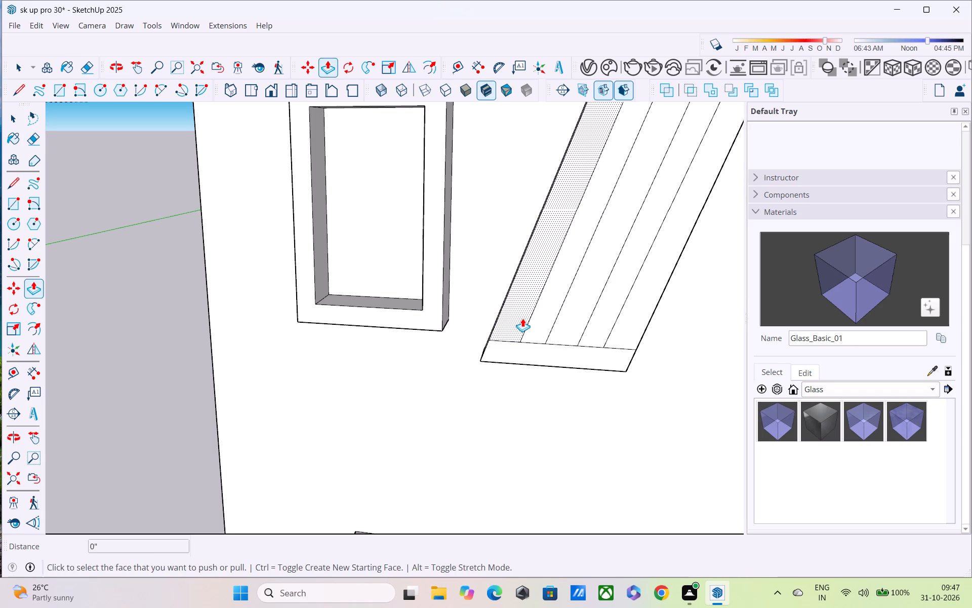
scroll(530, 318, "up", 3)
left_click_drag(554, 321, 491, 259)
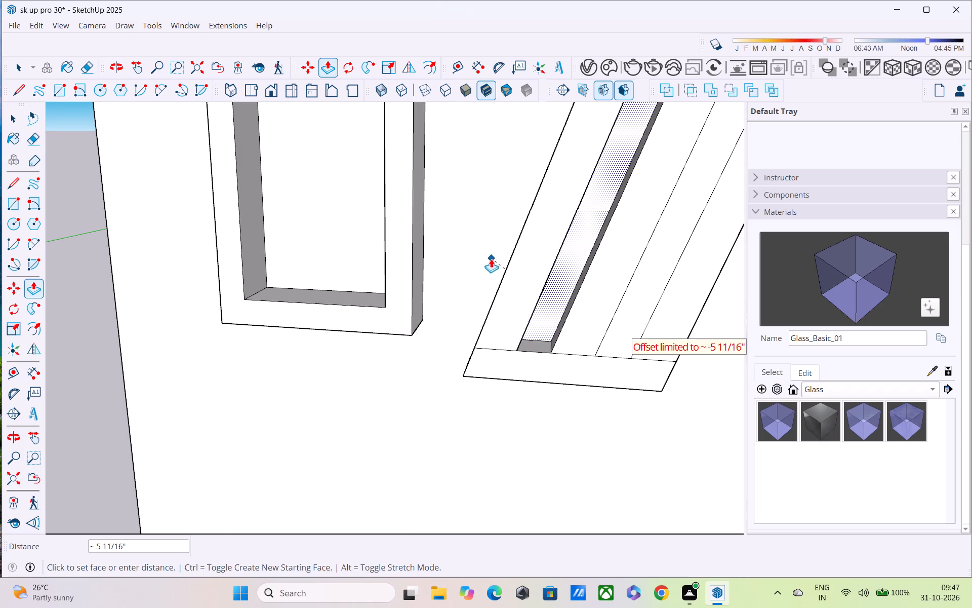
left_click_drag(491, 259, 488, 257)
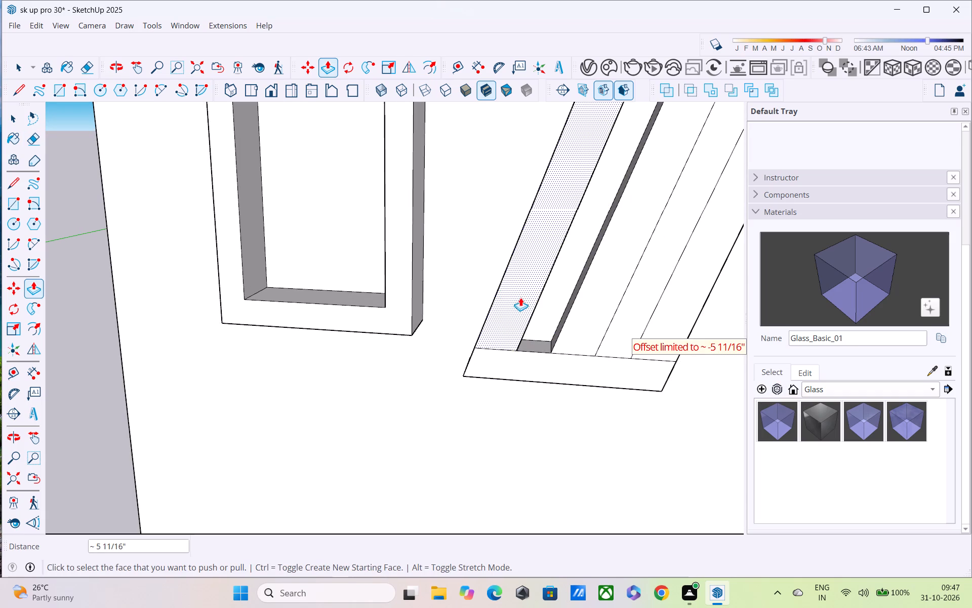
middle_click_drag(520, 297, 409, 240, "shift")
left_click(516, 280)
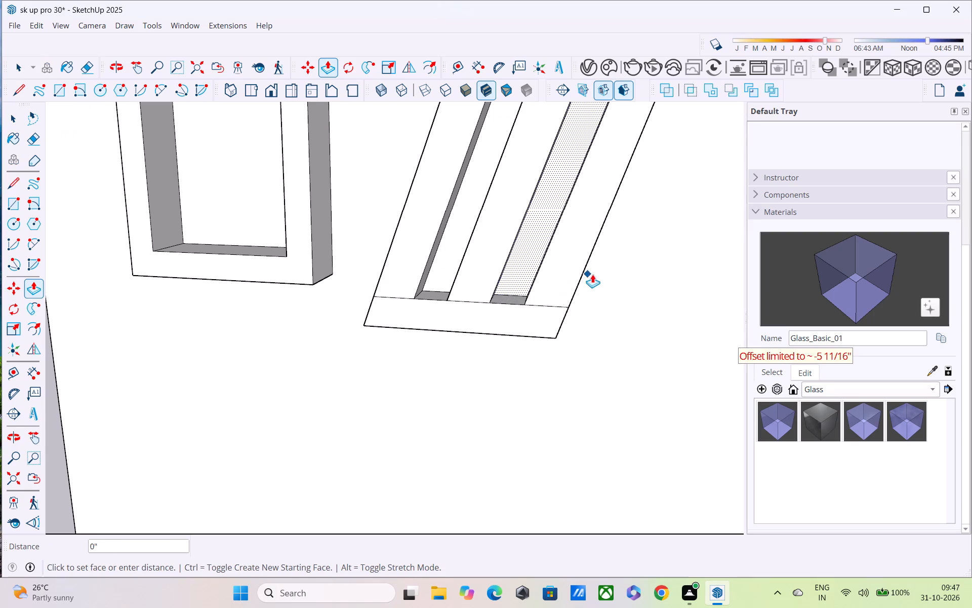
left_click(635, 271)
Erase the three horizontal line segments separating the slanted bars from the panel's bottom band.
scroll(636, 274, "down", 5)
middle_click_drag(624, 285, 532, 420)
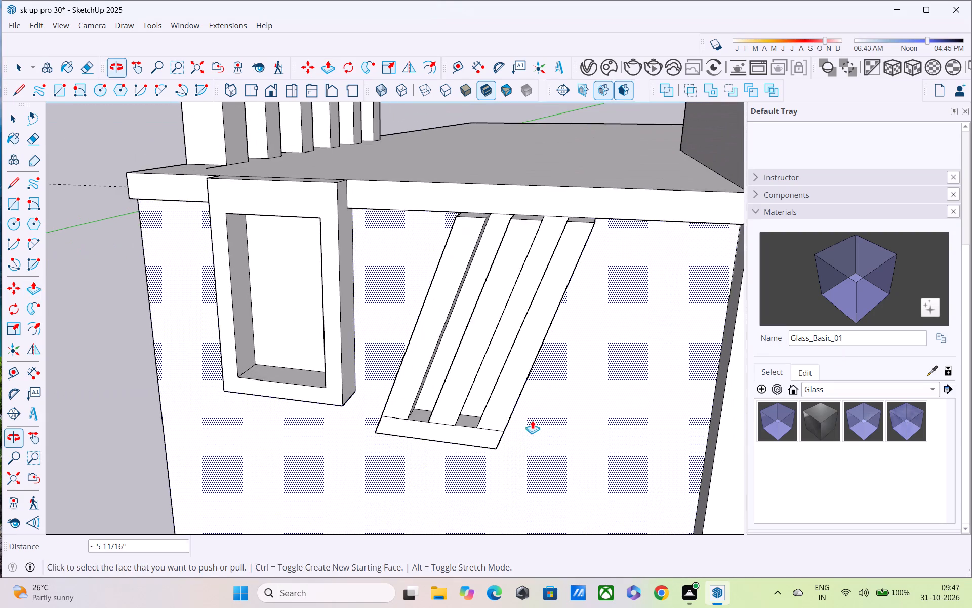
scroll(534, 392, "down", 3)
middle_click_drag(534, 391, 514, 312)
scroll(515, 307, "down", 2)
middle_click_drag(515, 307, 510, 434)
middle_click_drag(511, 401, 544, 284)
scroll(528, 434, "up", 2)
key("e")
scroll(495, 426, "up", 2)
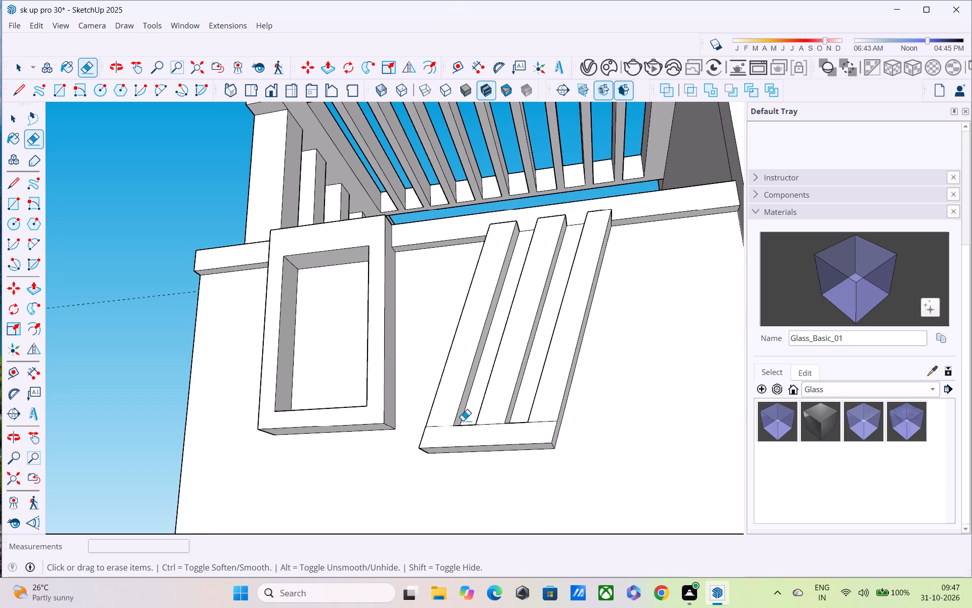
left_click_drag(440, 421, 435, 434)
left_click_drag(487, 420, 488, 432)
left_click_drag(544, 417, 544, 430)
Examine the slanted panel and window frame from several angles, along with the building's entire front facade.
scroll(554, 437, "up", 3)
scroll(554, 438, "down", 2)
middle_click_drag(557, 452, 566, 500)
scroll(563, 475, "up", 1)
scroll(569, 473, "down", 6)
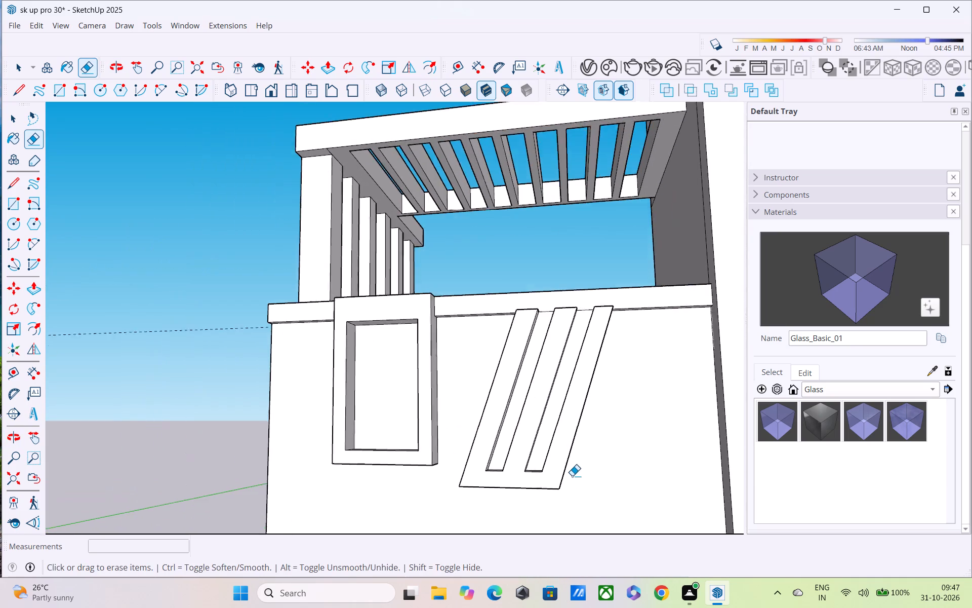
scroll(572, 479, "down", 10)
middle_click_drag(567, 512, 578, 319)
scroll(578, 319, "up", 1, "shift")
scroll(578, 317, "down", 4)
middle_click_drag(582, 346, 582, 254)
scroll(582, 253, "down", 4)
scroll(598, 329, "down", 2)
middle_click_drag(600, 358, 600, 420)
middle_click_drag(602, 406, 606, 287, "shift")
scroll(606, 287, "up", 1)
middle_click_drag(606, 295, 485, 359)
scroll(565, 462, "down", 1, "shift")
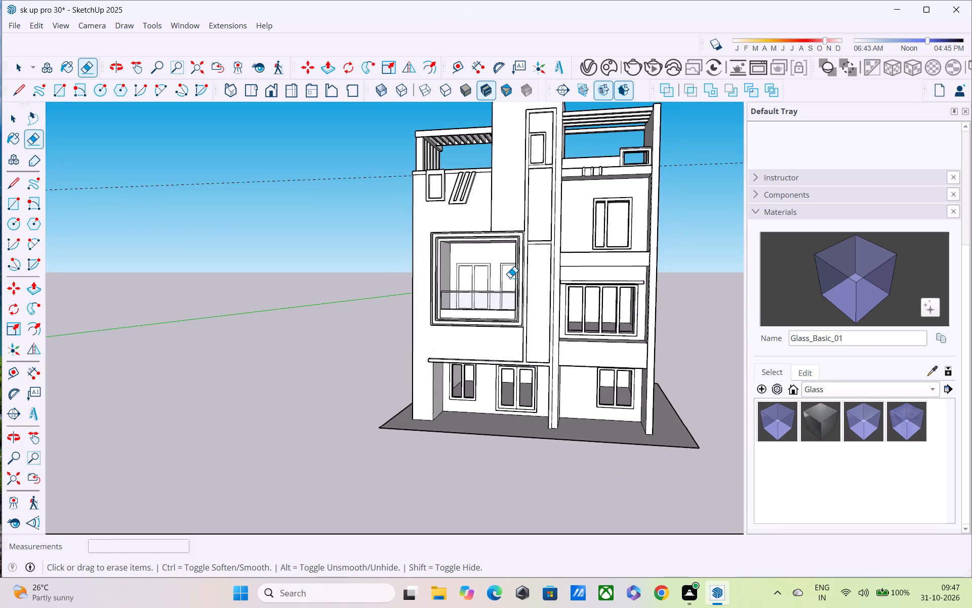
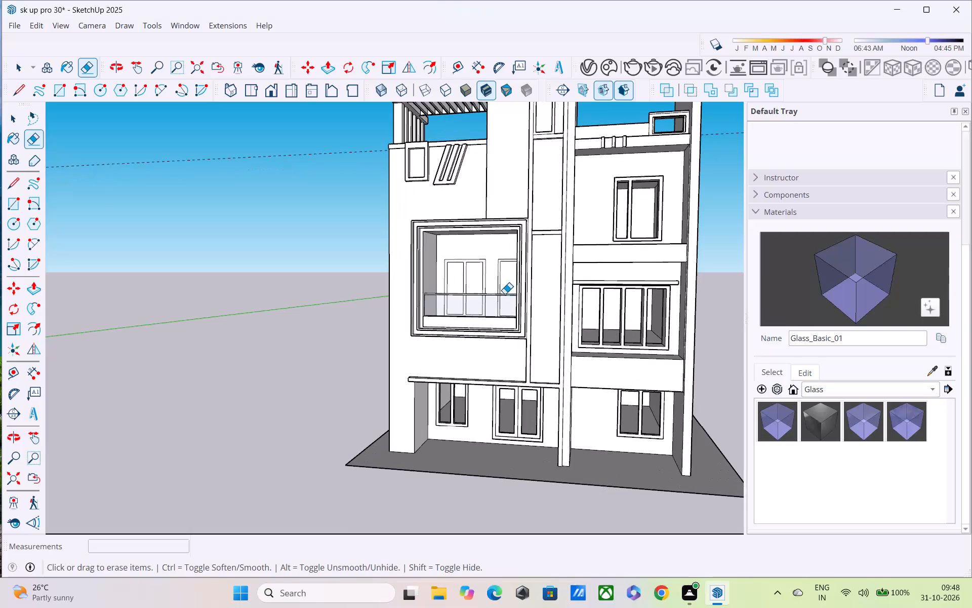
Examine the front facade from several angles, including the balcony, the upper window frame and the slanted panel.
scroll(501, 300, "down", 3)
middle_click_drag(501, 312, 476, 329)
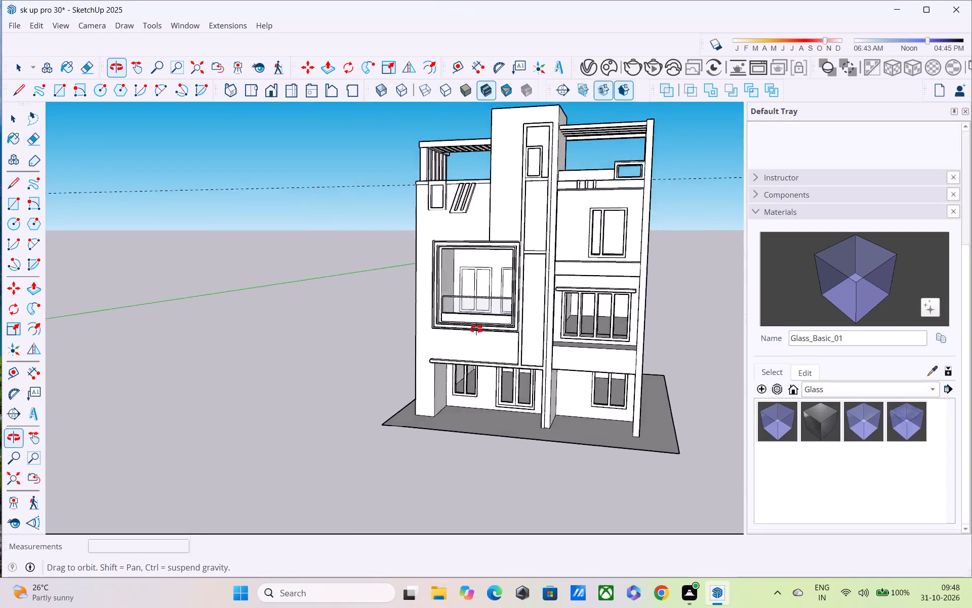
middle_click_drag(476, 329, 456, 313)
scroll(464, 323, "up", 5)
middle_click_drag(457, 320, 381, 311)
middle_click_drag(446, 328, 559, 281)
scroll(559, 281, "up", 1)
scroll(552, 303, "down", 4)
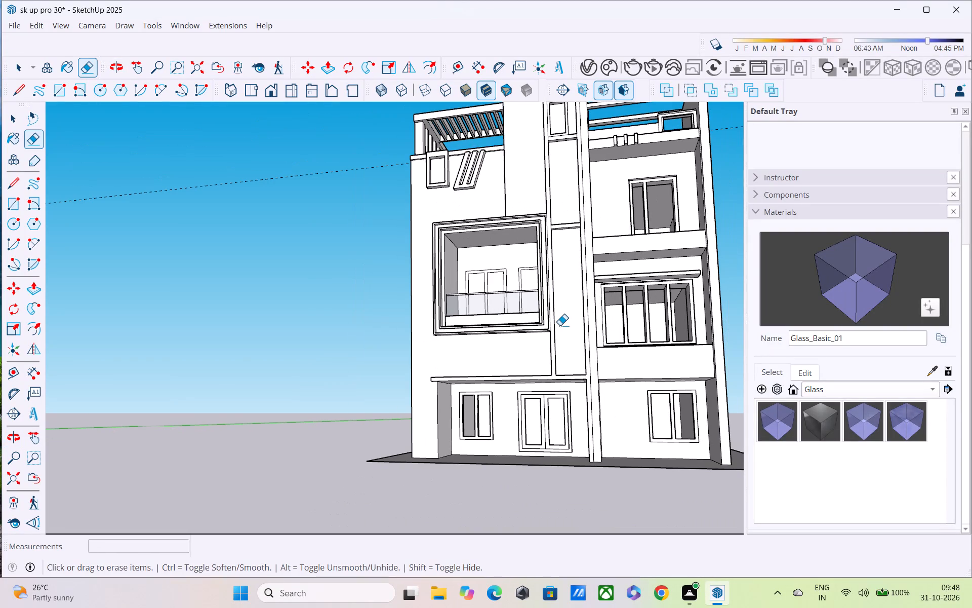
scroll(547, 327, "up", 3)
Copy the bottom back edge of the upper window recess up to its top edge, divided into 10 equal spacings.
key("space")
middle_click_drag(519, 280, 524, 301, "shift")
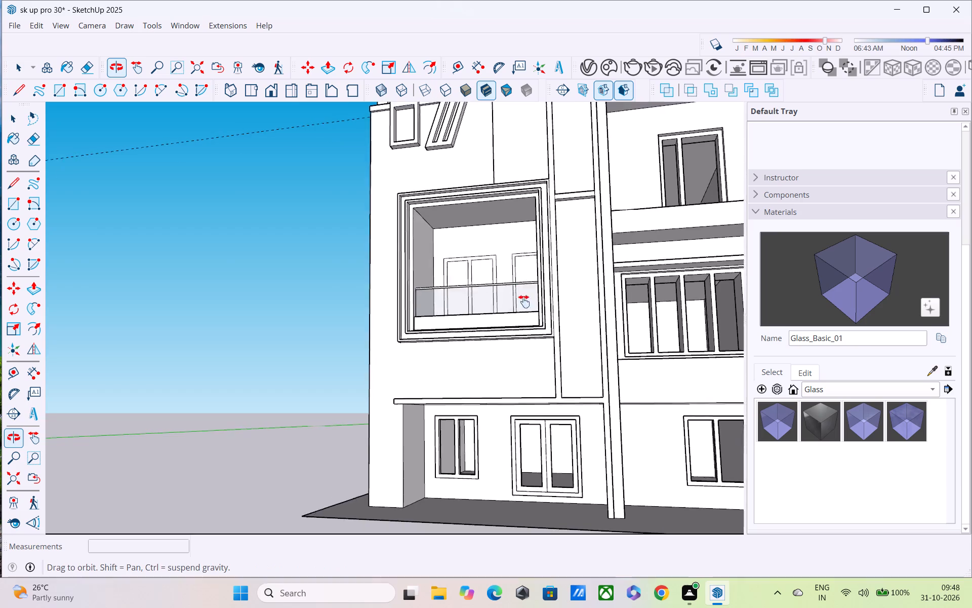
middle_click_drag(524, 301, 530, 425, "shift")
scroll(414, 196, "up", 6)
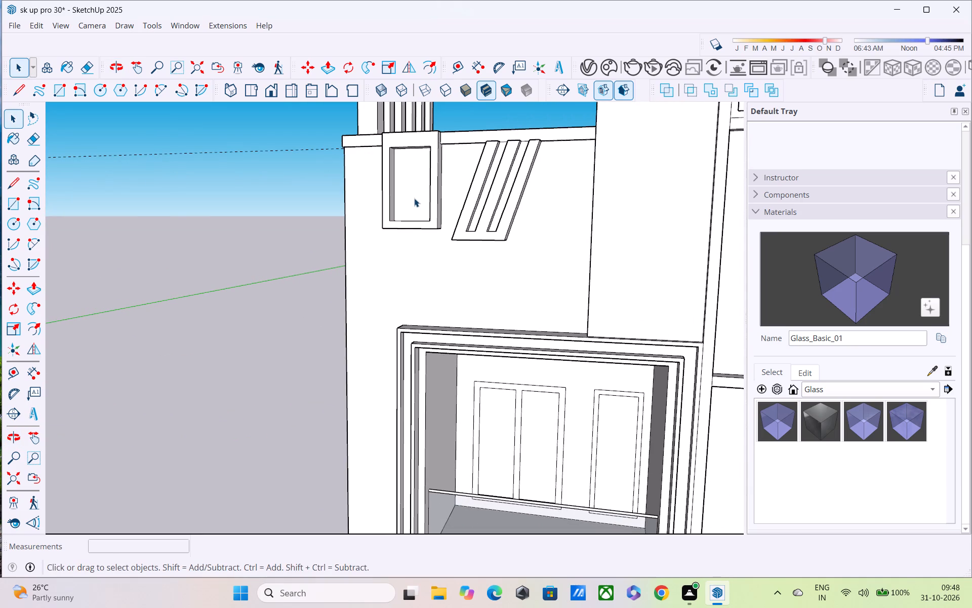
scroll(414, 198, "up", 2)
middle_click_drag(412, 200, 412, 215)
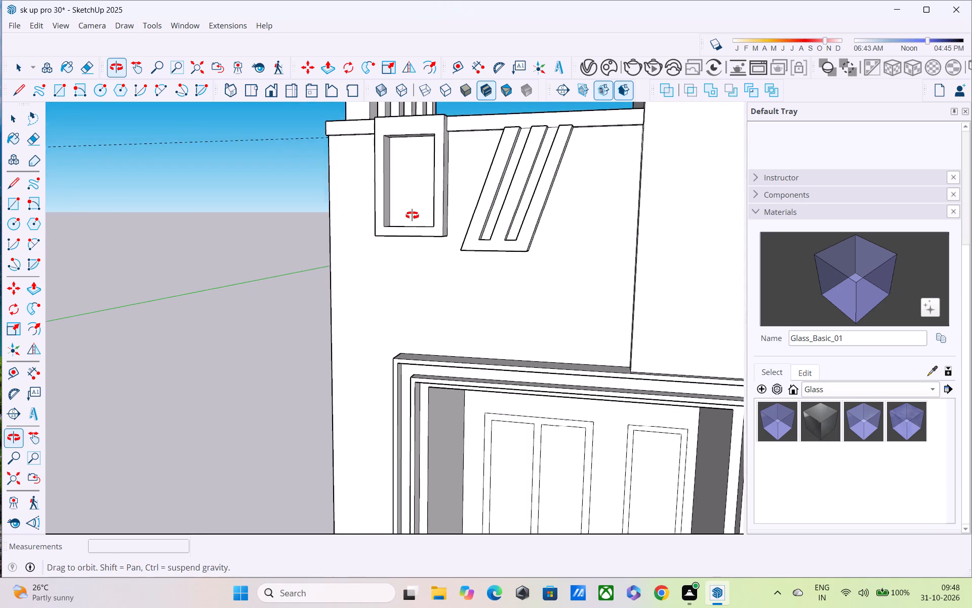
middle_click_drag(412, 215, 412, 251)
scroll(411, 239, "up", 4)
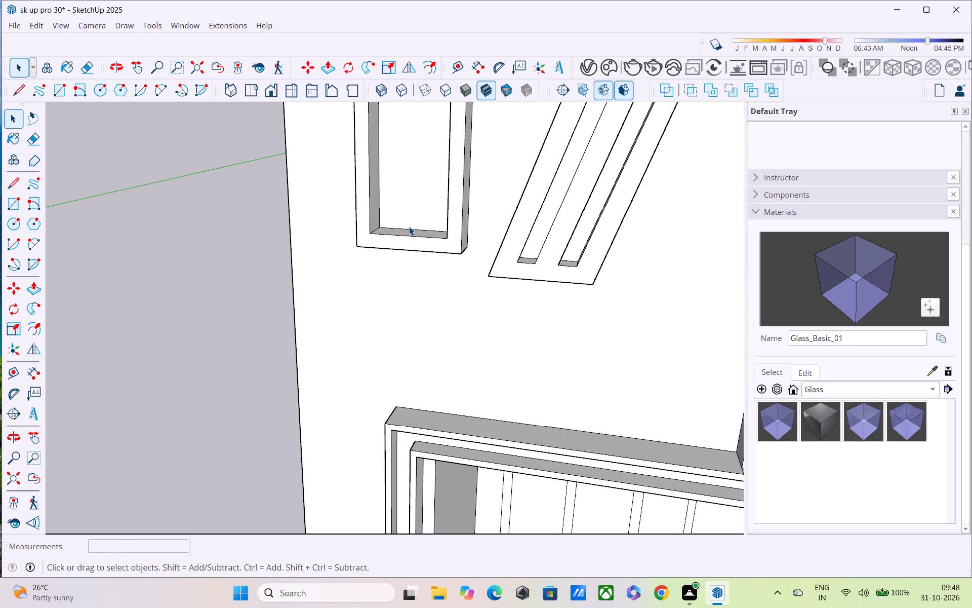
left_click(409, 229)
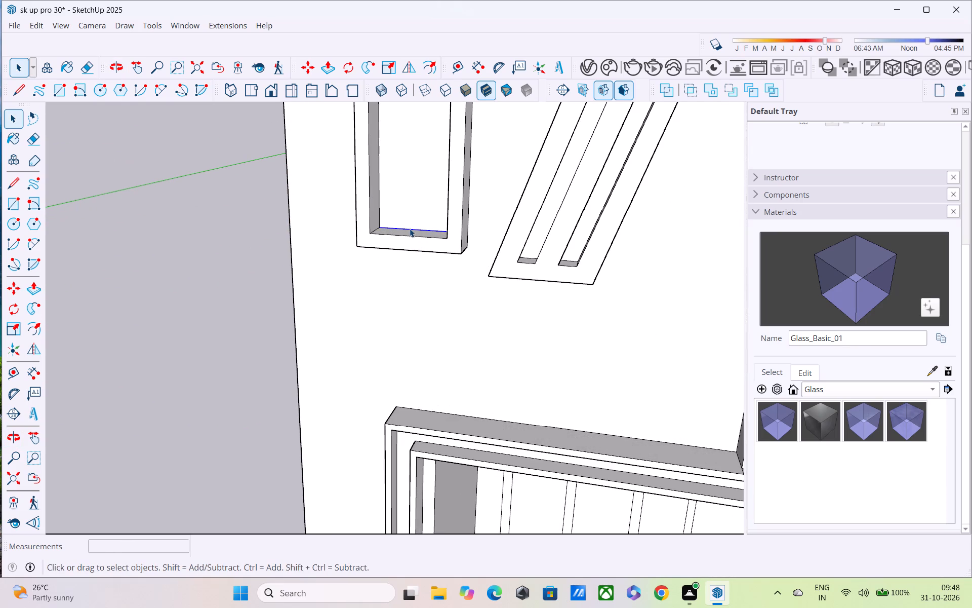
key("m")
scroll(401, 225, "up", 2)
scroll(394, 228, "down", 1)
scroll(390, 228, "up", 2)
left_click(379, 229)
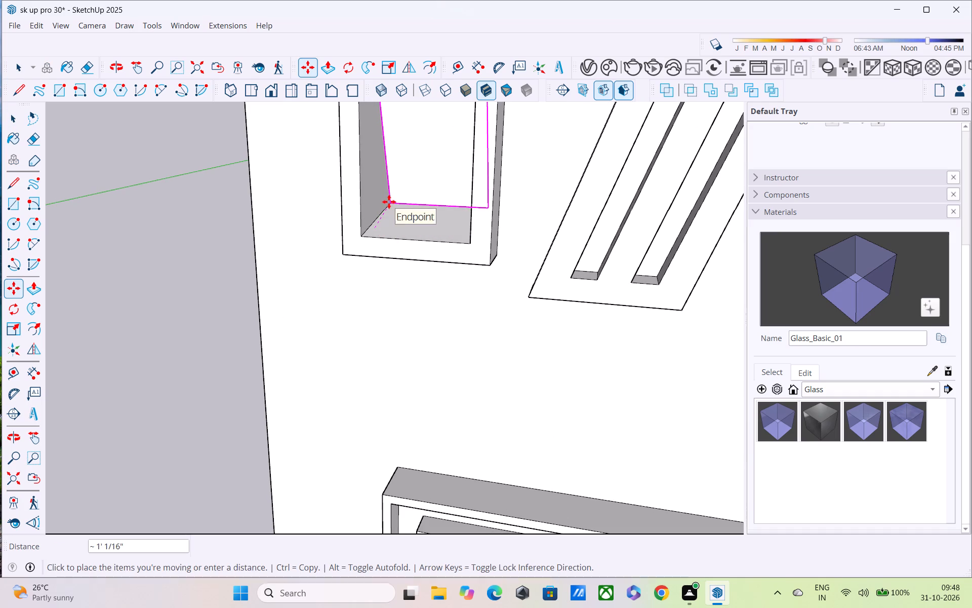
middle_click_drag(383, 155, 383, 286, "shift")
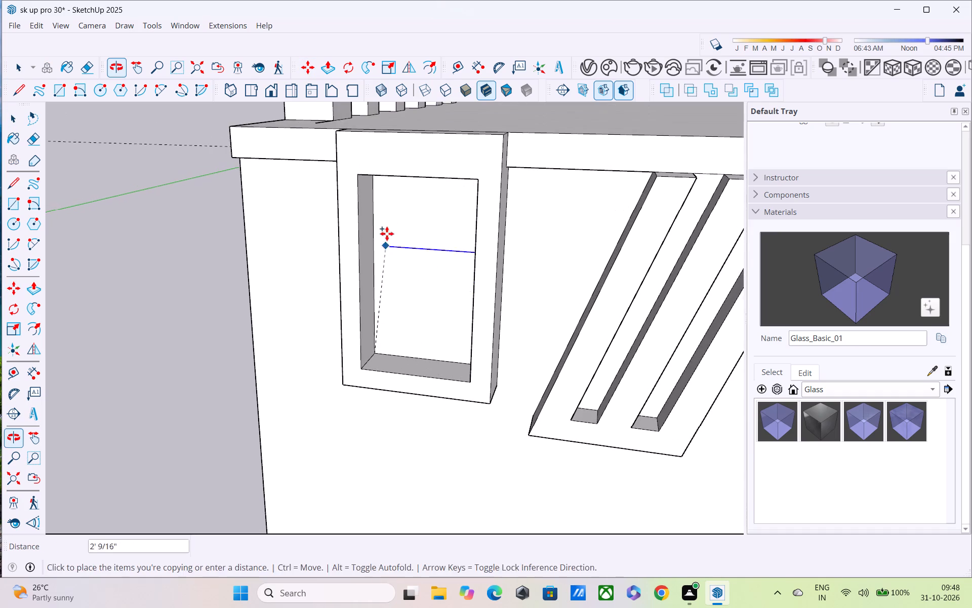
middle_click_drag(387, 216, 406, 111)
left_click(384, 143)
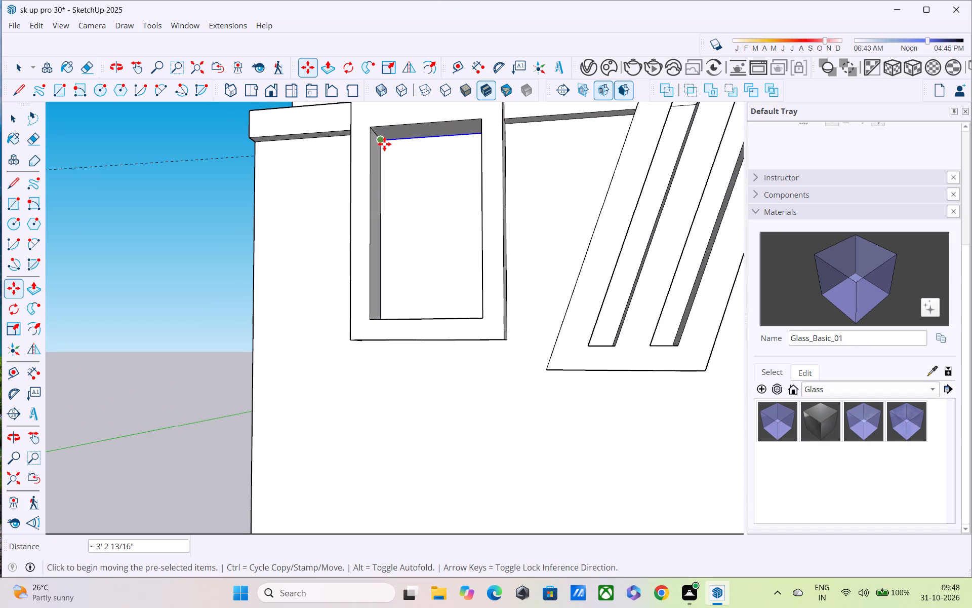
key("slash")
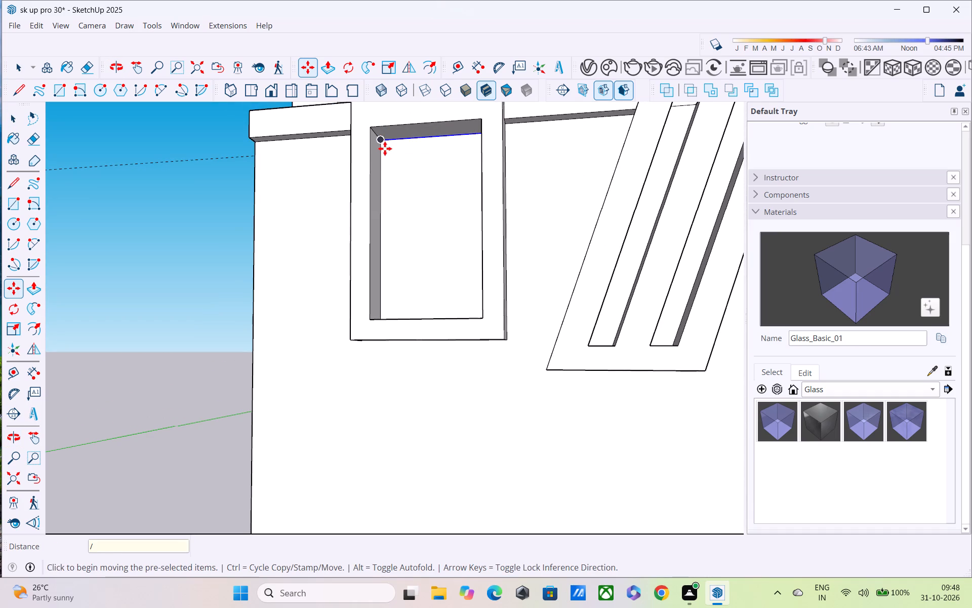
type("10")
key("Return")
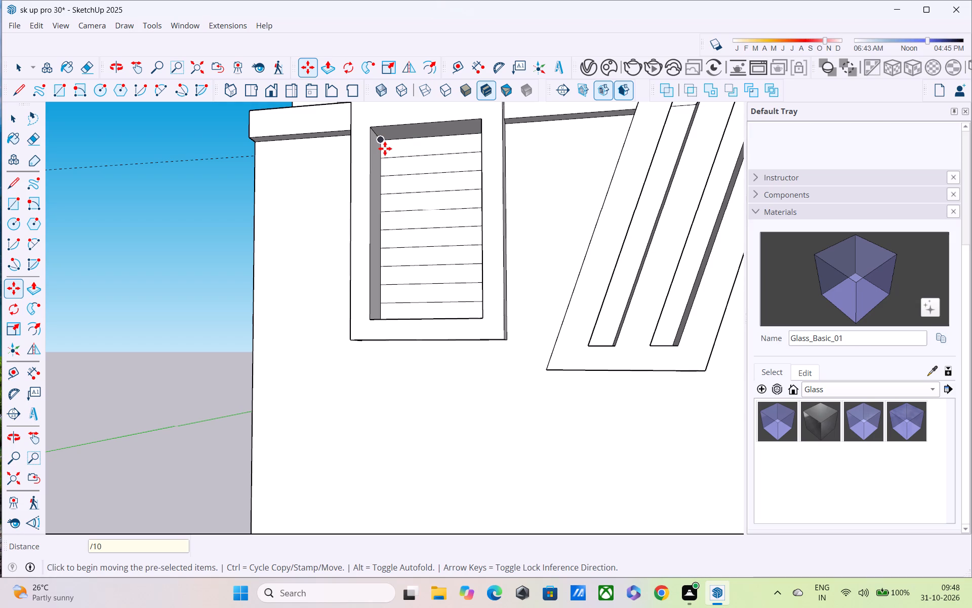
Set the copied horizontal lines in the window recess to 12 equal divisions.
scroll(383, 160, "down", 4)
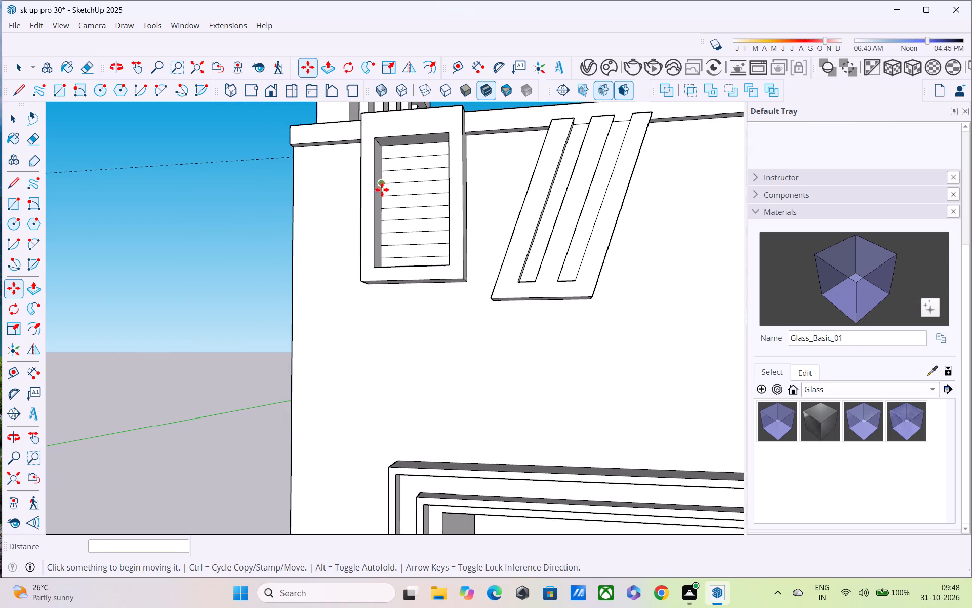
scroll(382, 189, "down", 4)
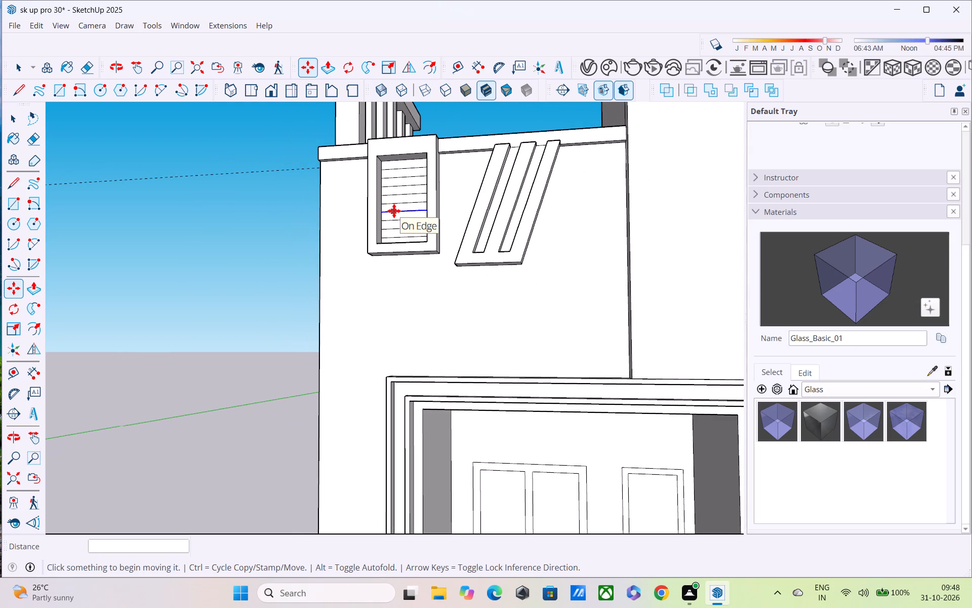
key("slash")
type("12")
key("Return")
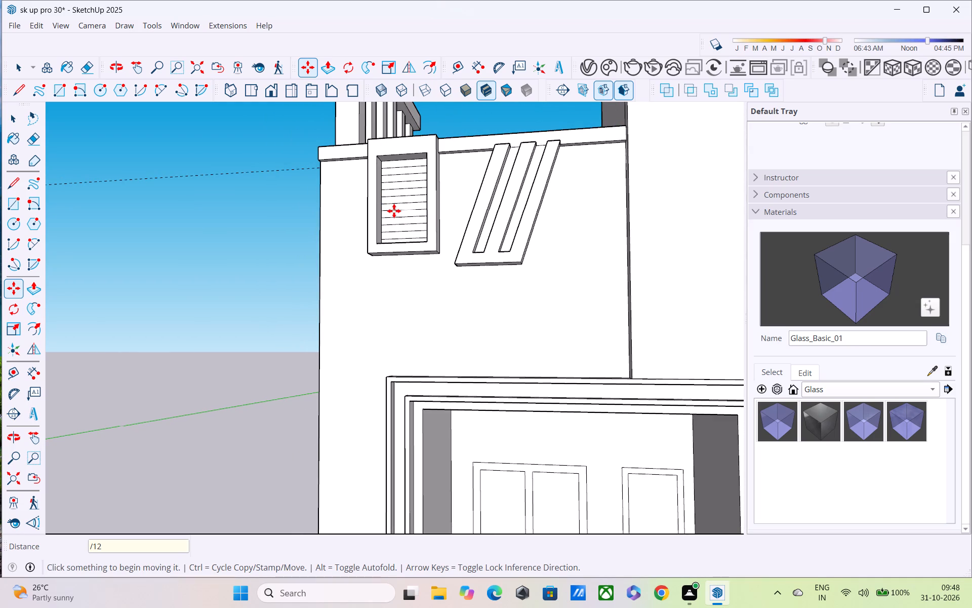
Draw a line about 5" long across the back of the top face of the slanted bar farthest from the window.
scroll(394, 211, "down", 5)
middle_click_drag(400, 348, 403, 392)
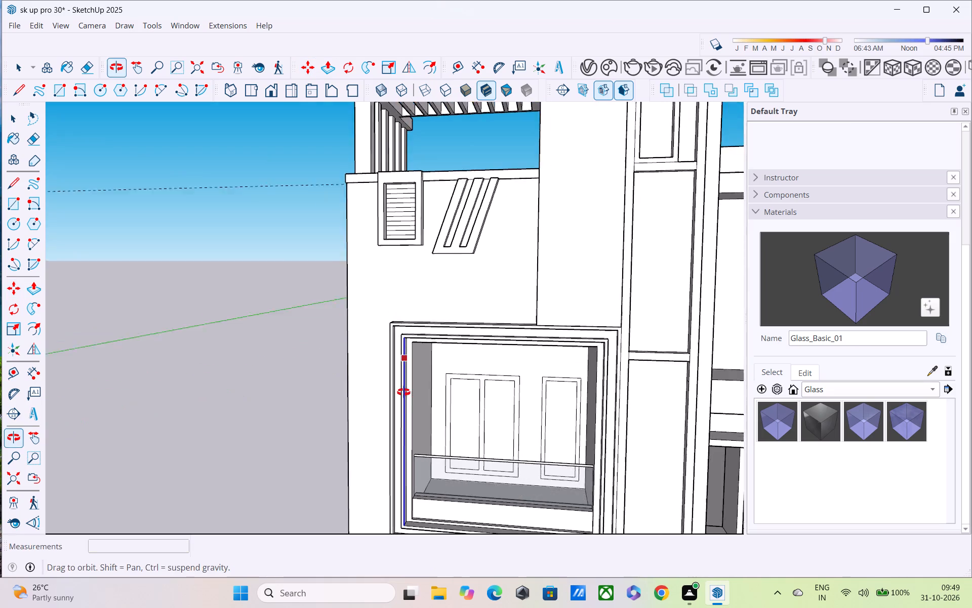
middle_click_drag(403, 392, 410, 395)
scroll(590, 197, "up", 3)
middle_click_drag(455, 203, 454, 319)
scroll(495, 178, "up", 7)
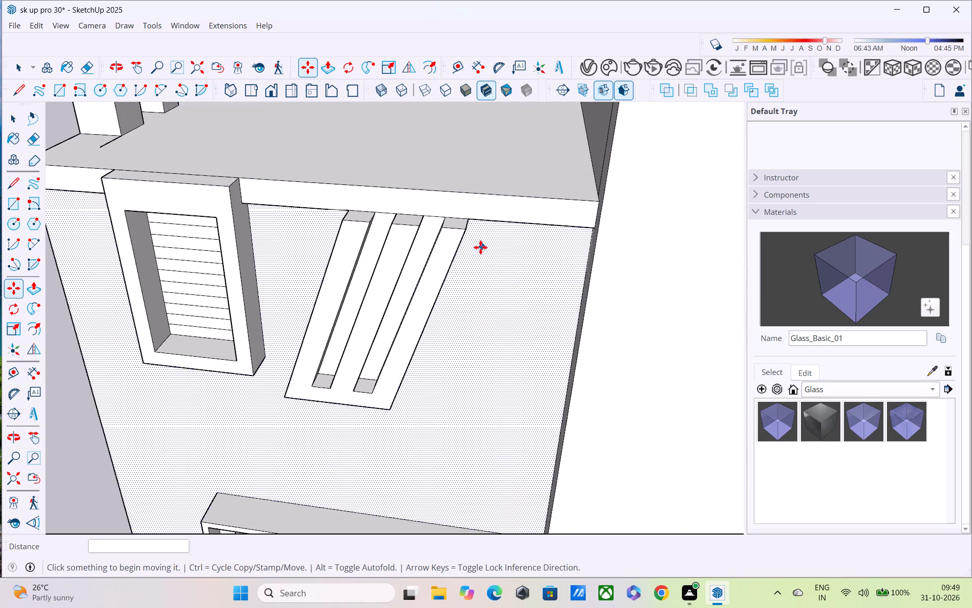
middle_click_drag(479, 247, 478, 348)
scroll(475, 247, "up", 3)
middle_click_drag(473, 281, 401, 247)
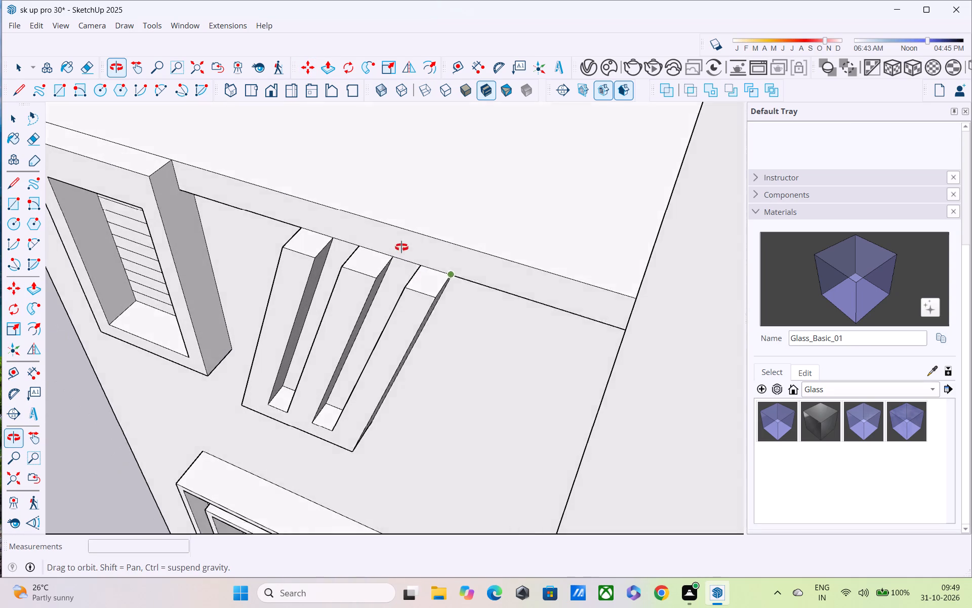
middle_click_drag(401, 247, 402, 238)
key("l")
scroll(433, 260, "up", 4)
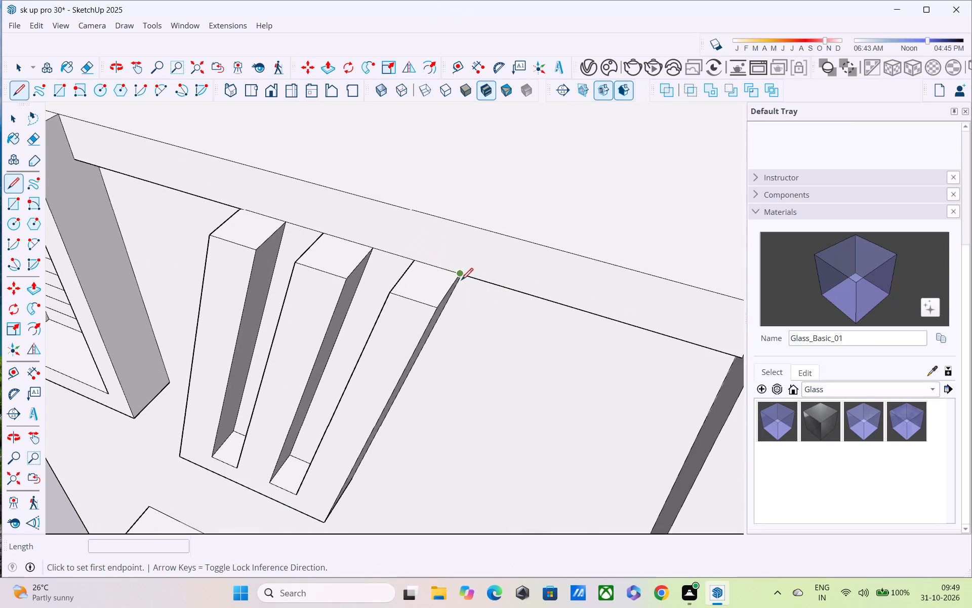
left_click(460, 278)
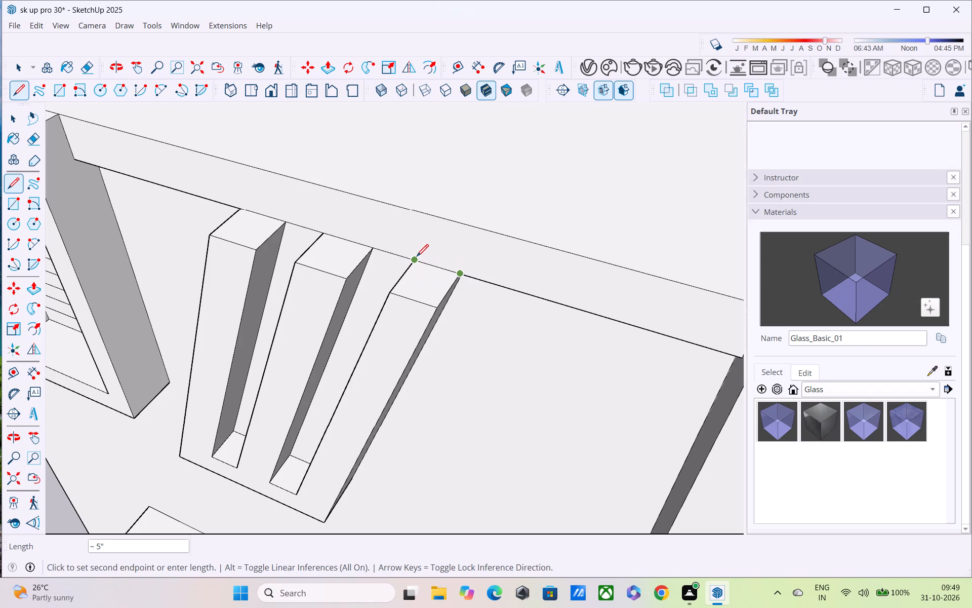
left_click(417, 257)
left_click(461, 273)
key("space")
Pull the top face of that slanted bar up about 5 15/16" so it extends over the ledge.
key("p")
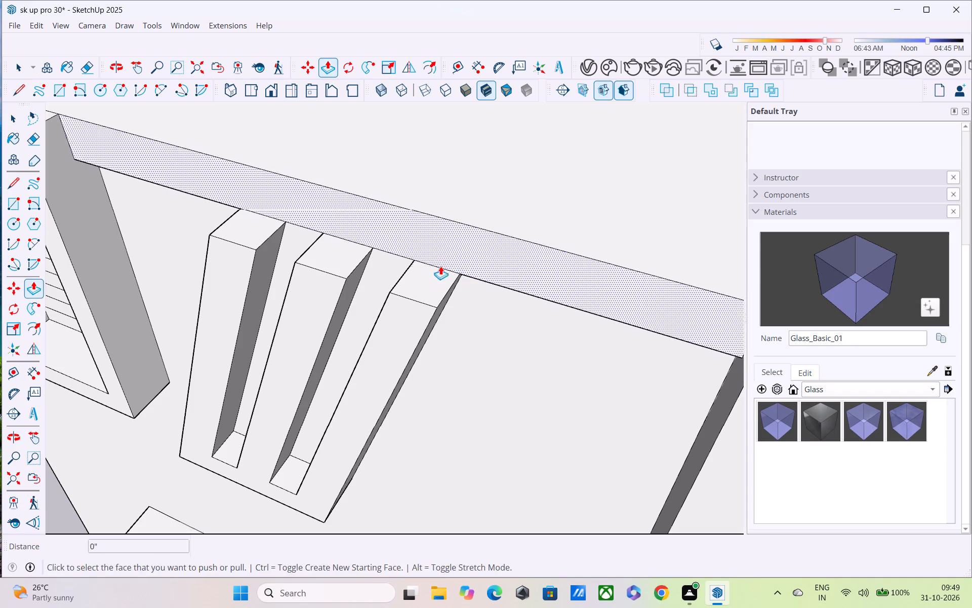
left_click(420, 277)
middle_click_drag(454, 250, 478, 195)
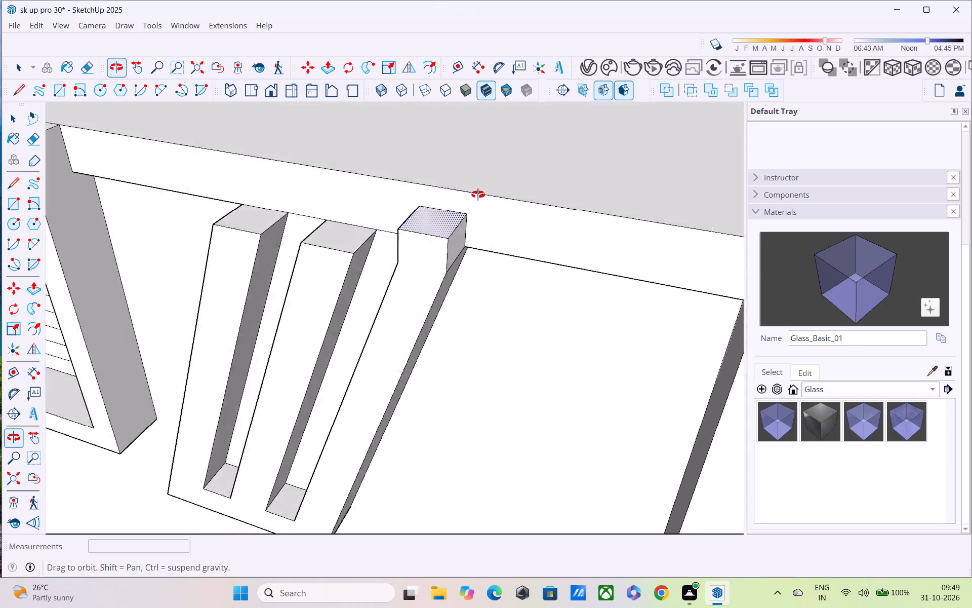
middle_click_drag(478, 195, 525, 104)
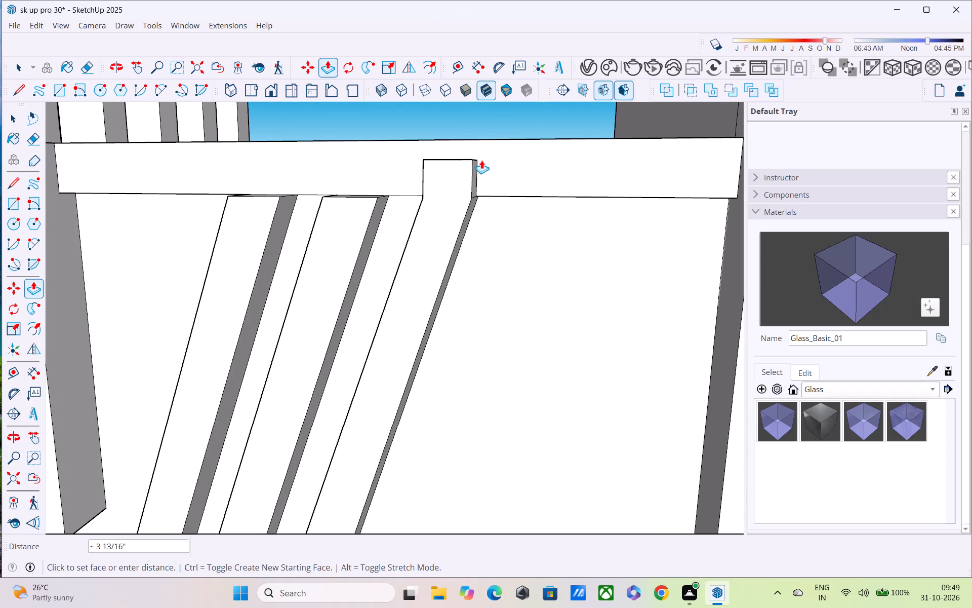
scroll(481, 161, "down", 1)
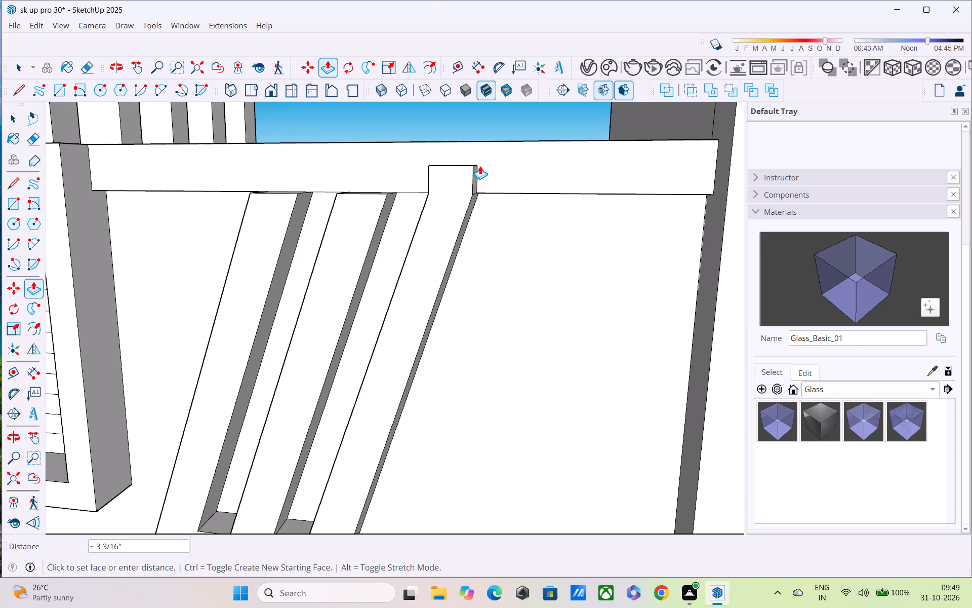
scroll(480, 166, "down", 2)
middle_click_drag(480, 166, 486, 240, "shift")
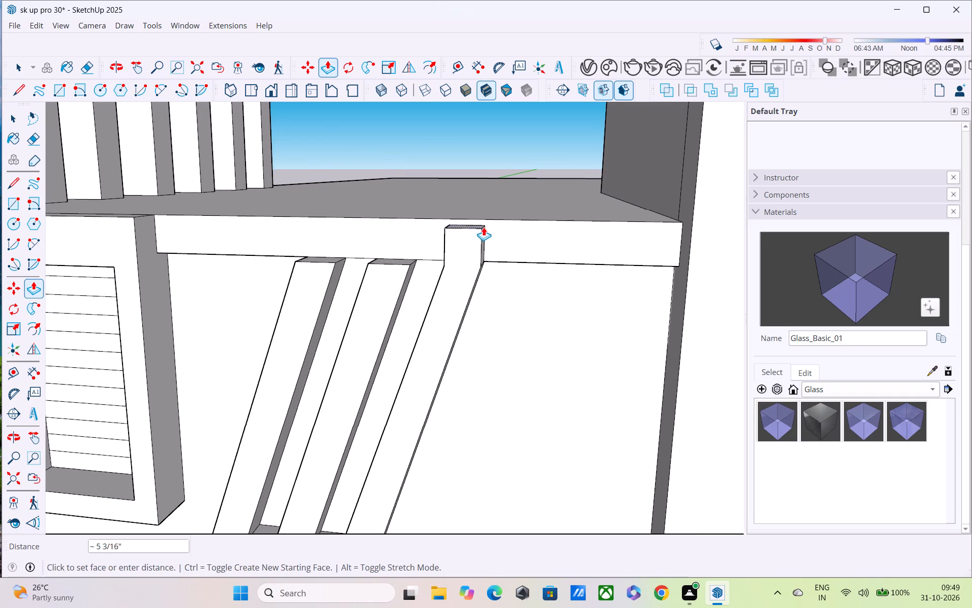
left_click(481, 221)
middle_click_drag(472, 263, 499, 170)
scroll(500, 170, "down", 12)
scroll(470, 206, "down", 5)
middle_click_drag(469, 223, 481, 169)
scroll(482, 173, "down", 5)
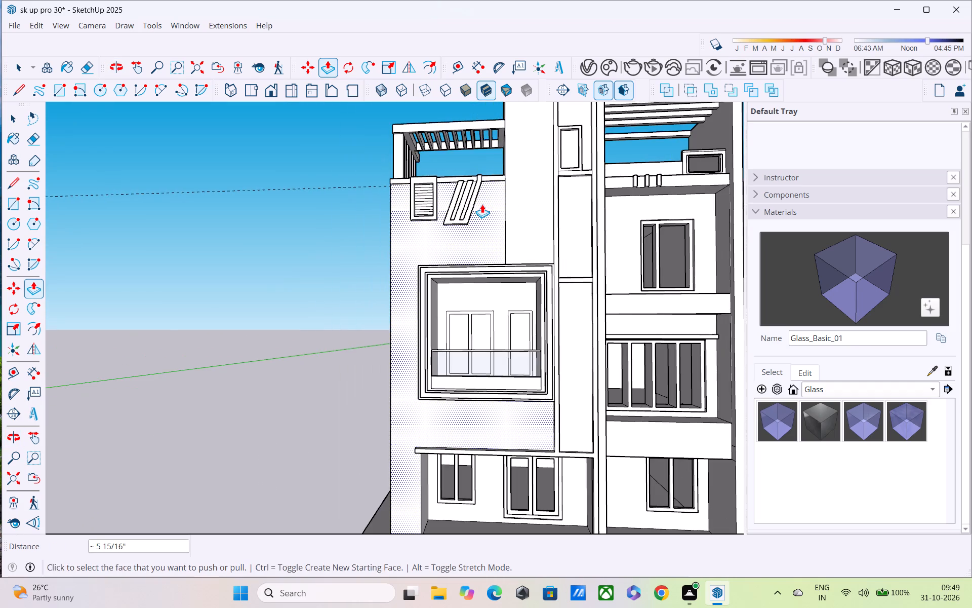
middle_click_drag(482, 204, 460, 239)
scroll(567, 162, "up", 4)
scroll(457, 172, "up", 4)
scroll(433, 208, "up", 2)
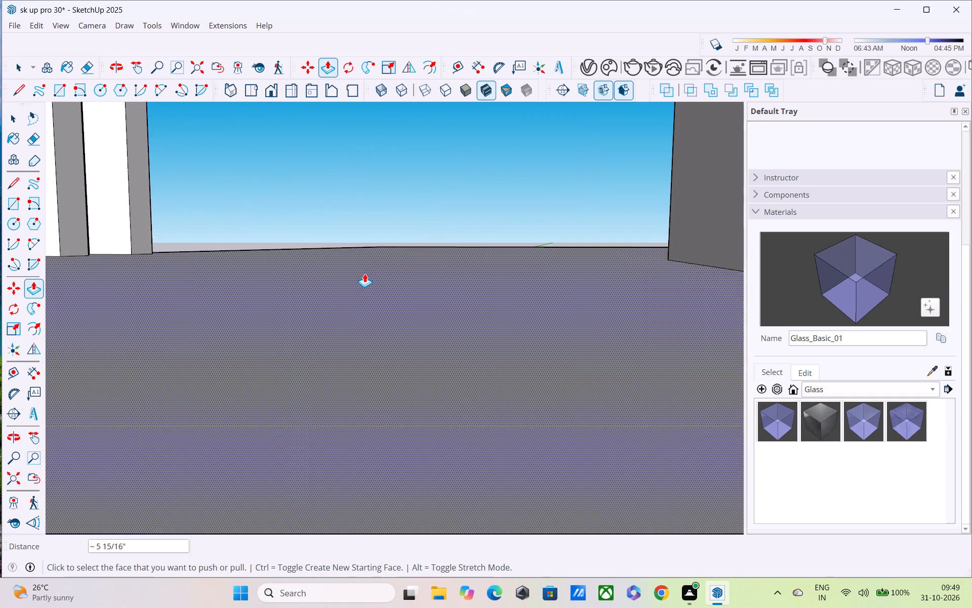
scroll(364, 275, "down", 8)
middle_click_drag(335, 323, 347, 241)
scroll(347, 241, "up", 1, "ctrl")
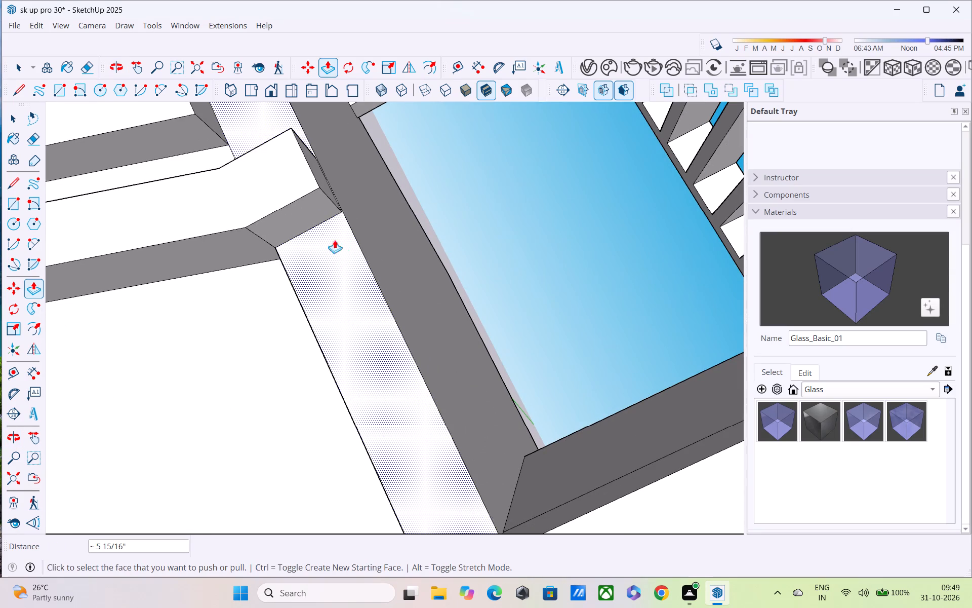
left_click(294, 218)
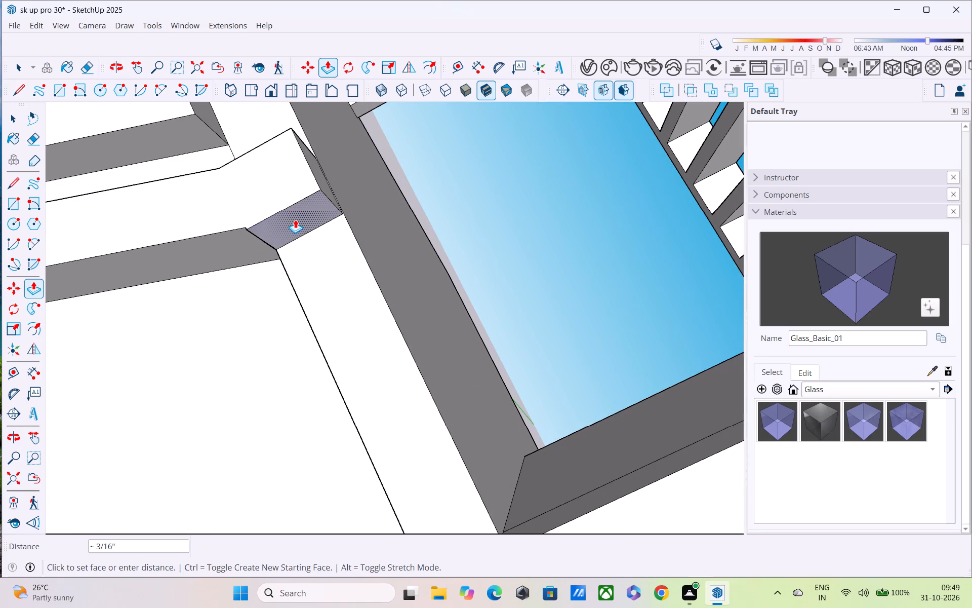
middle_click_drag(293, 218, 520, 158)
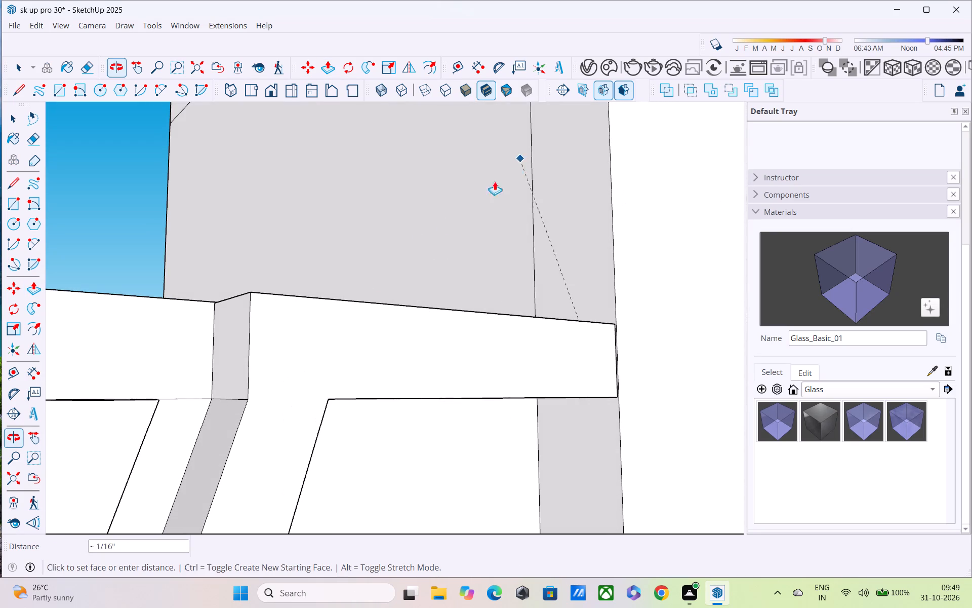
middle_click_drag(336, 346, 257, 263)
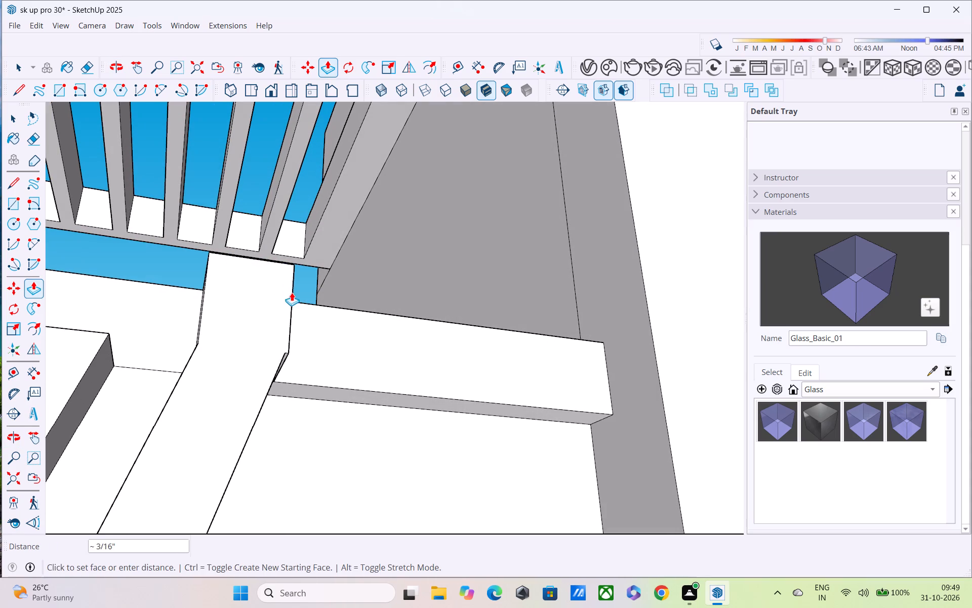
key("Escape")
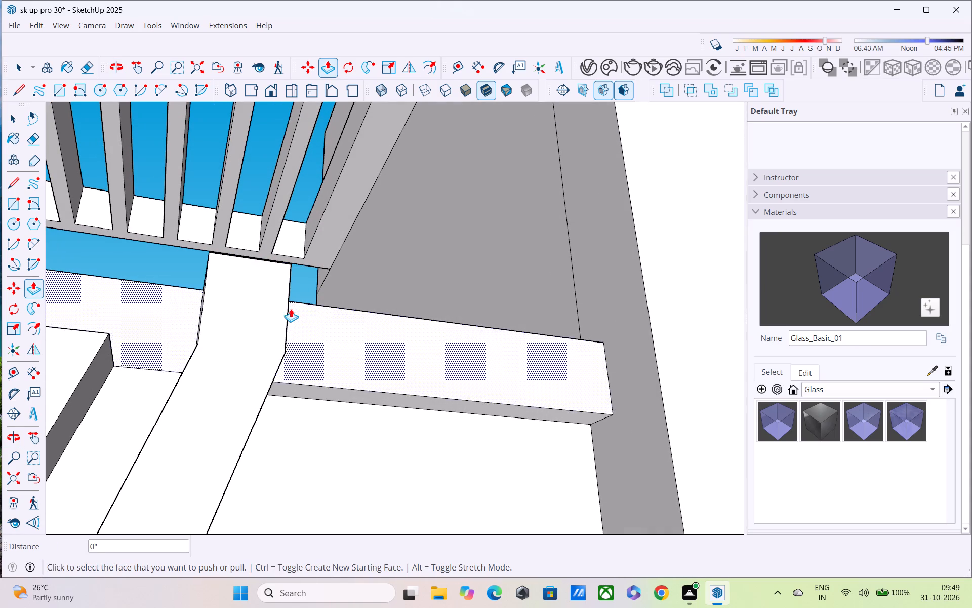
Examine the extended slanted bar, the louvred window and the balcony facade from several angles.
scroll(290, 309, "down", 13)
scroll(280, 353, "down", 7)
middle_click_drag(278, 360, 276, 263)
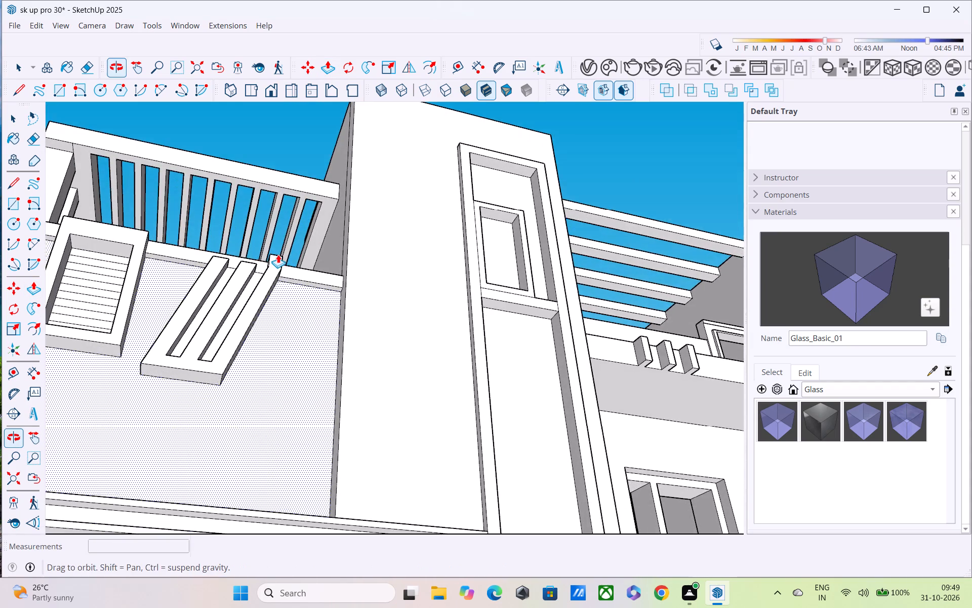
scroll(278, 255, "down", 5)
middle_click_drag(279, 284, 298, 156)
scroll(298, 156, "up", 1)
scroll(294, 179, "down", 1)
middle_click_drag(289, 193, 322, 128)
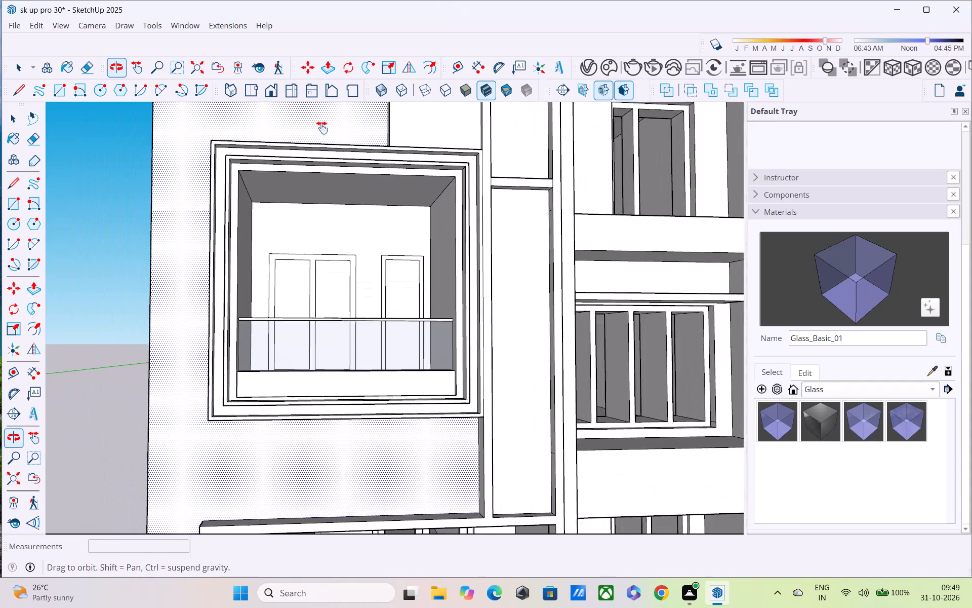
Examine the framed balcony opening and the plain wall strip between its frame and the building's outer corner.
middle_click_drag(322, 128, 323, 126)
scroll(323, 126, "up", 1)
scroll(308, 181, "down", 4)
key("space")
scroll(240, 237, "up", 5)
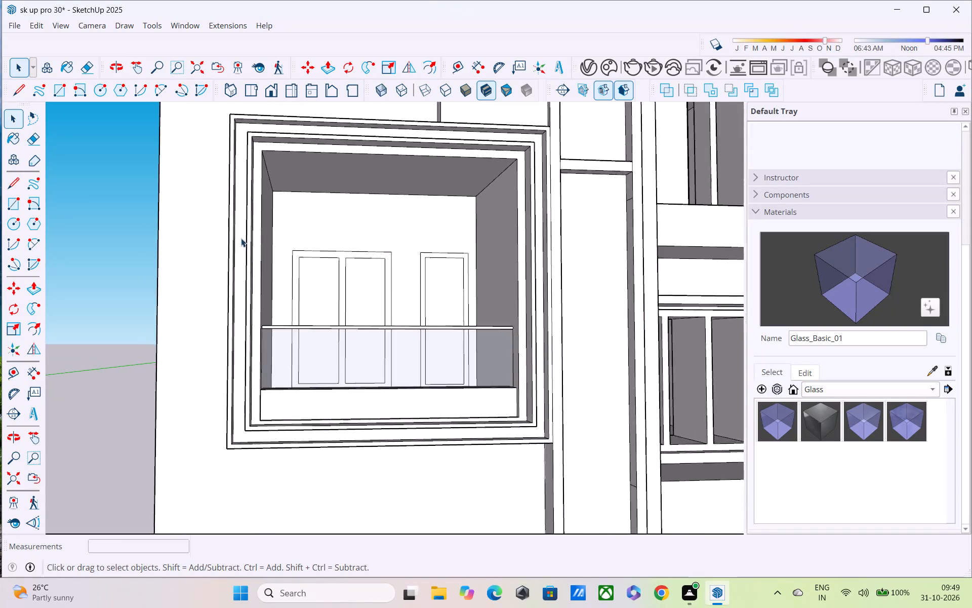
scroll(241, 238, "up", 4)
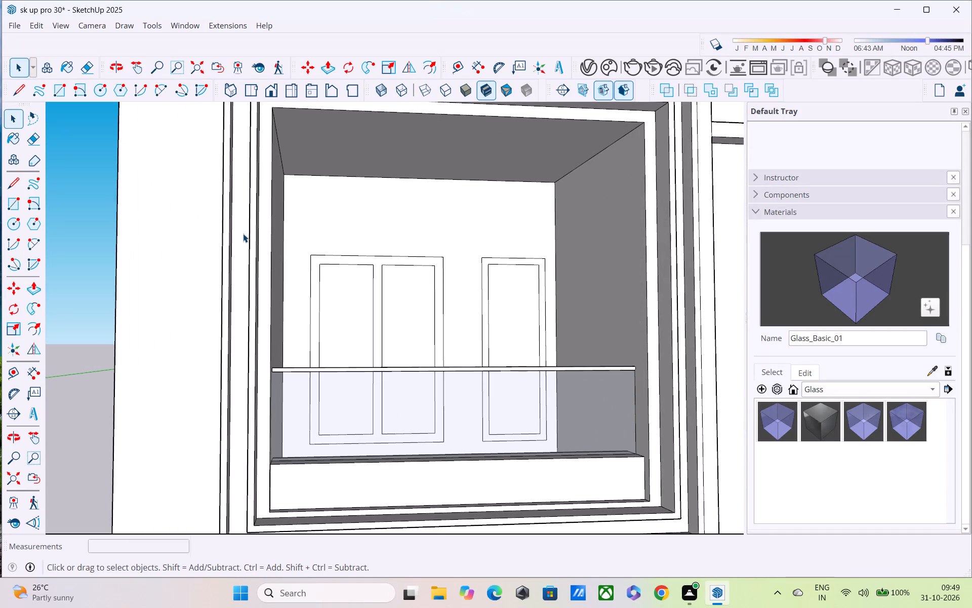
middle_click_drag(243, 230, 379, 254, "shift")
scroll(355, 236, "down", 4)
middle_click_drag(322, 236, 379, 209, "shift")
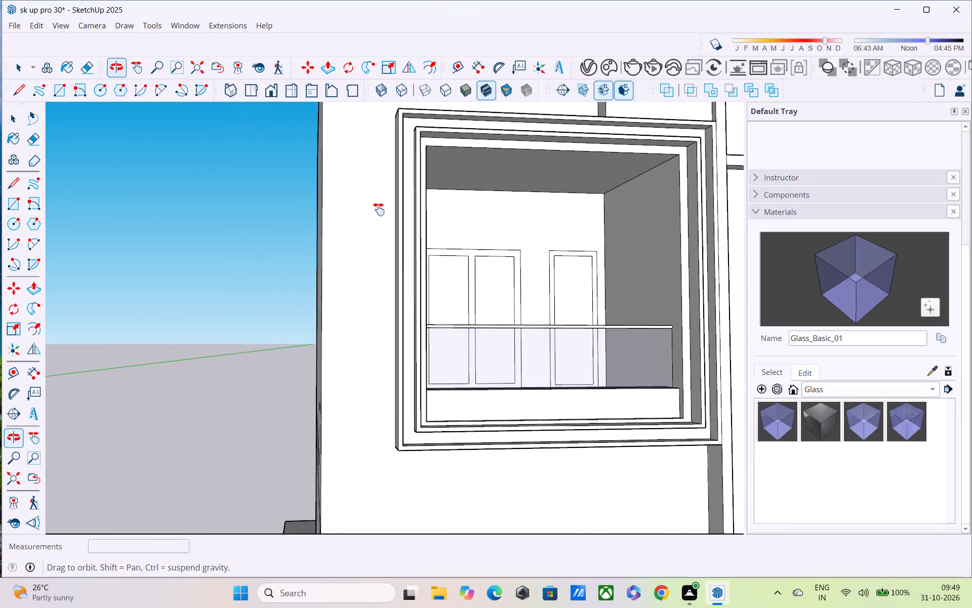
middle_click_drag(379, 209, 382, 208, "shift")
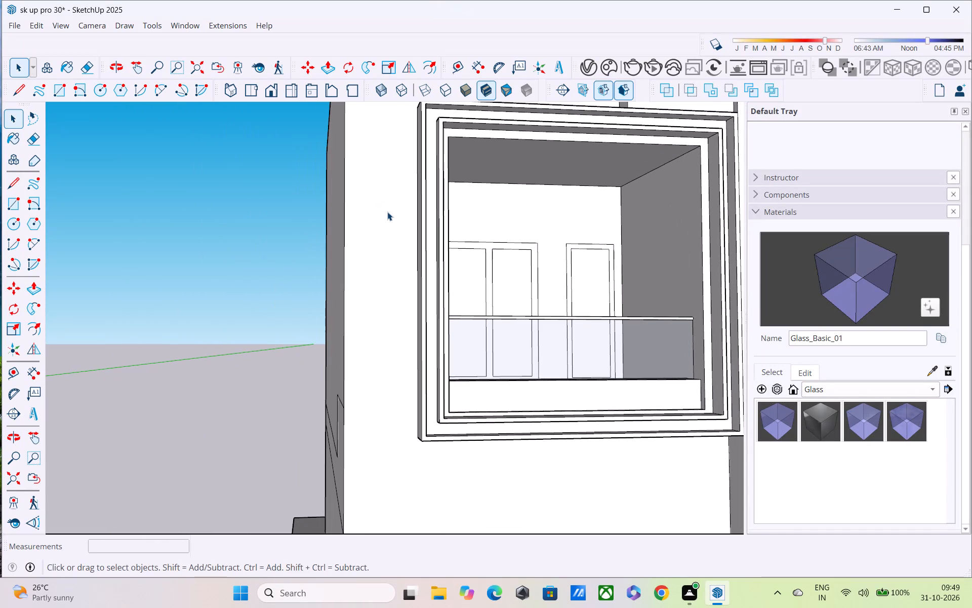
scroll(388, 211, "down", 4)
middle_click_drag(389, 225, 410, 311)
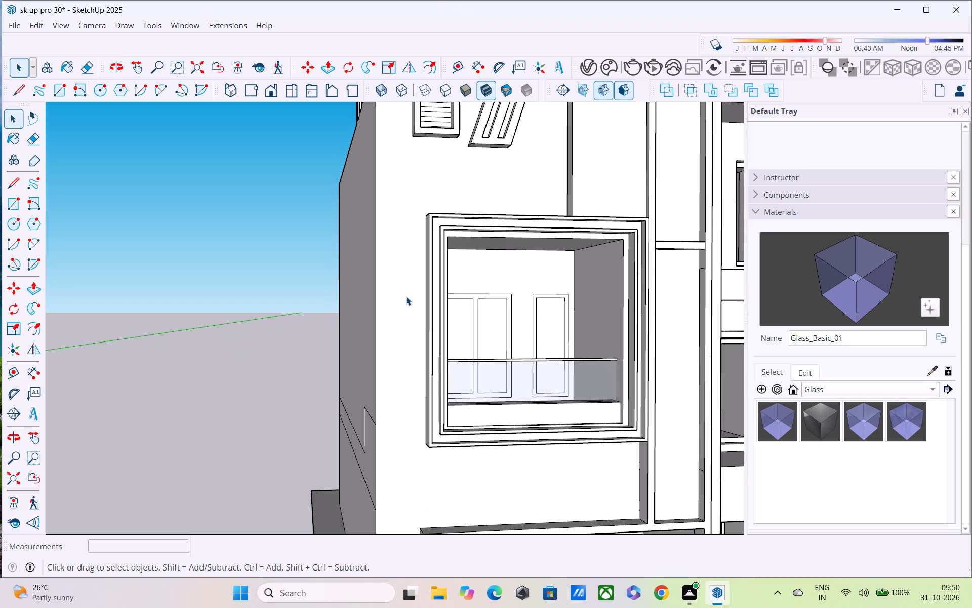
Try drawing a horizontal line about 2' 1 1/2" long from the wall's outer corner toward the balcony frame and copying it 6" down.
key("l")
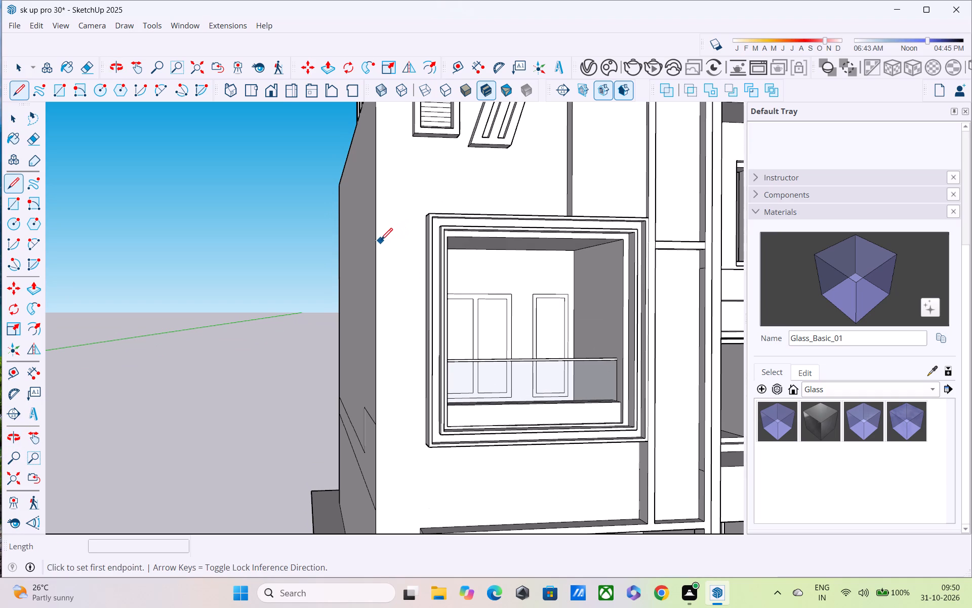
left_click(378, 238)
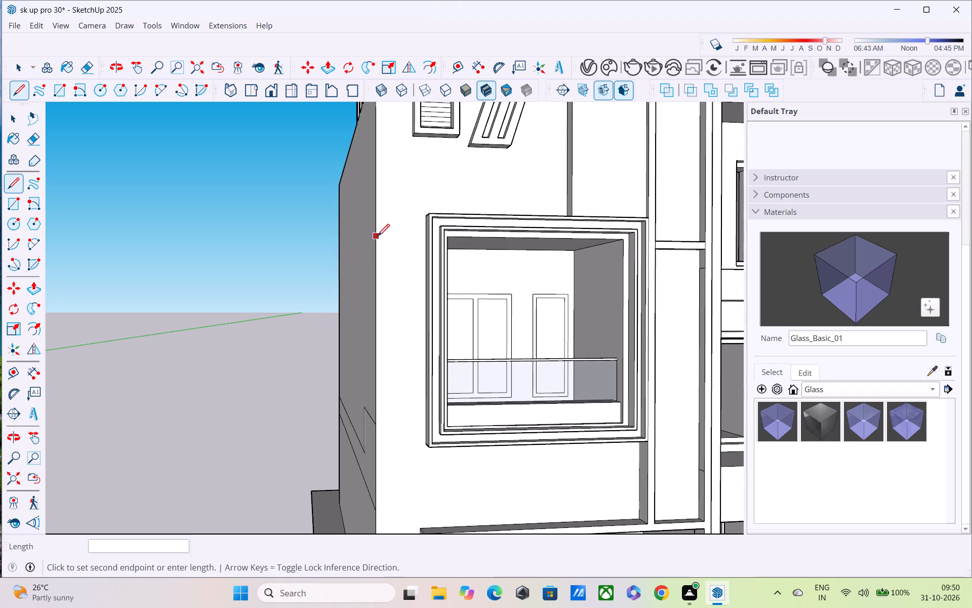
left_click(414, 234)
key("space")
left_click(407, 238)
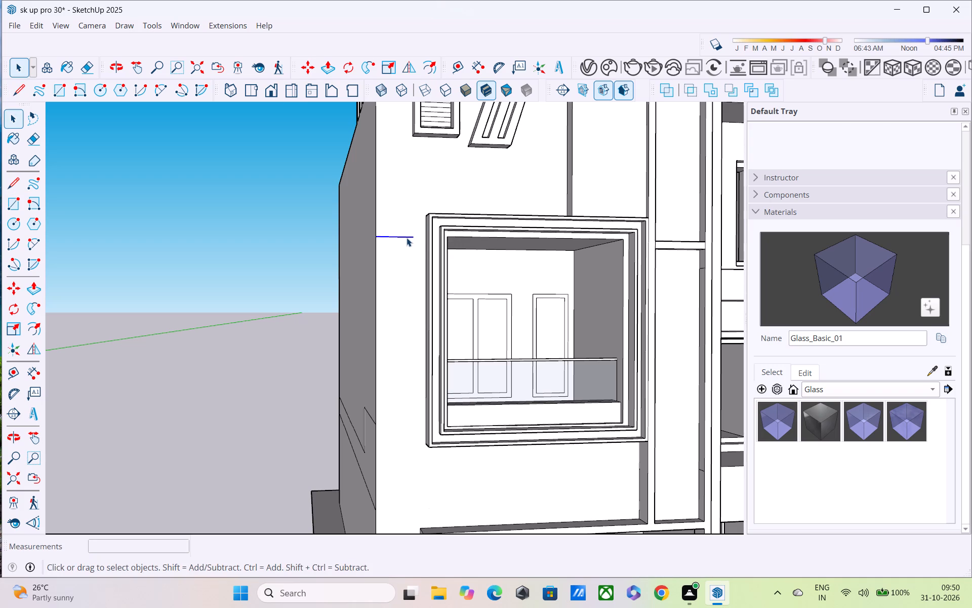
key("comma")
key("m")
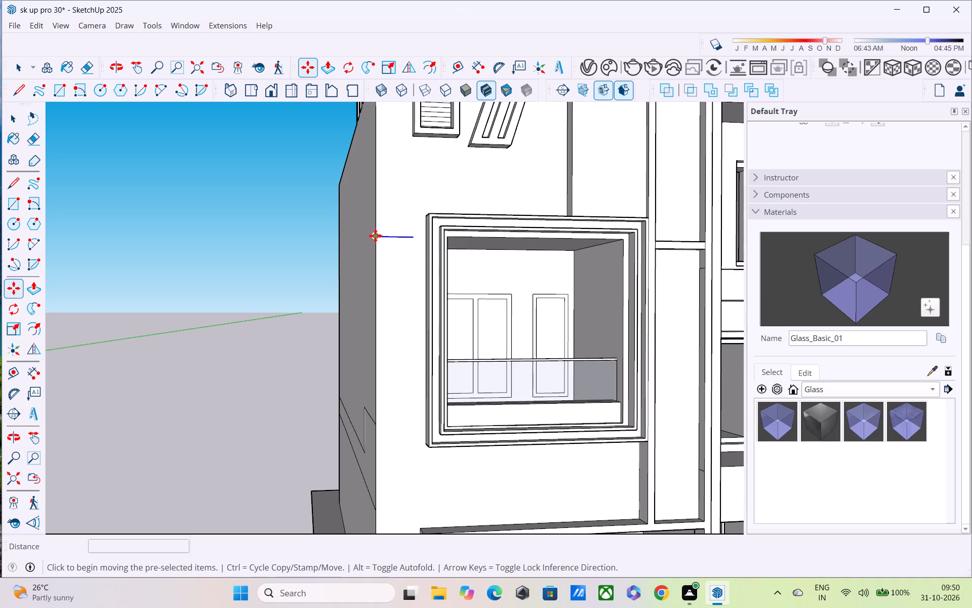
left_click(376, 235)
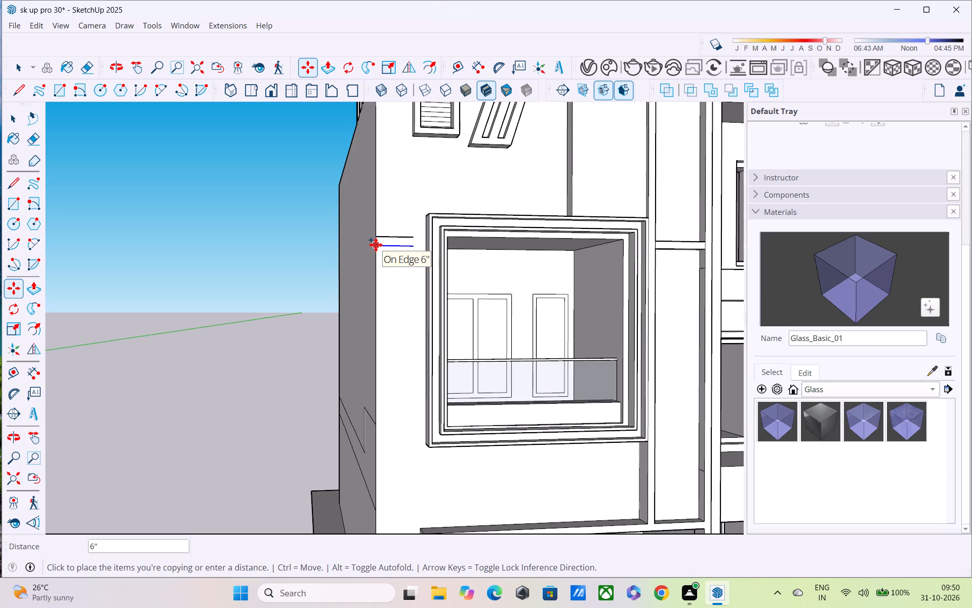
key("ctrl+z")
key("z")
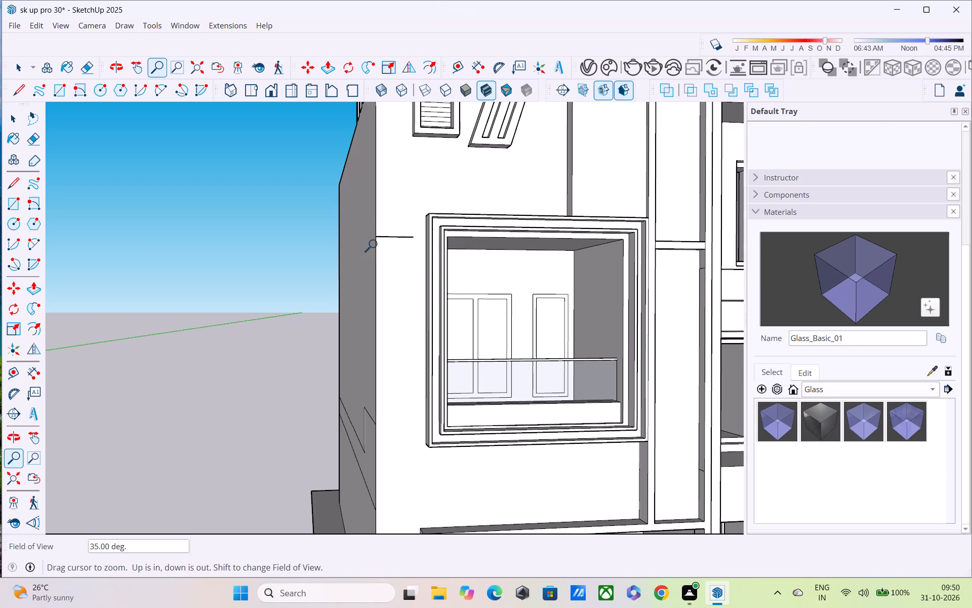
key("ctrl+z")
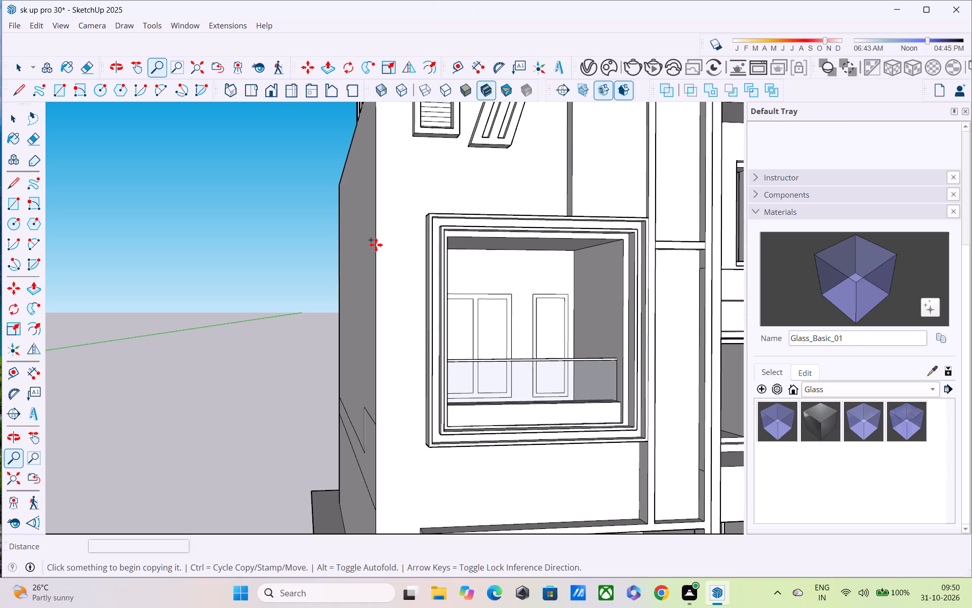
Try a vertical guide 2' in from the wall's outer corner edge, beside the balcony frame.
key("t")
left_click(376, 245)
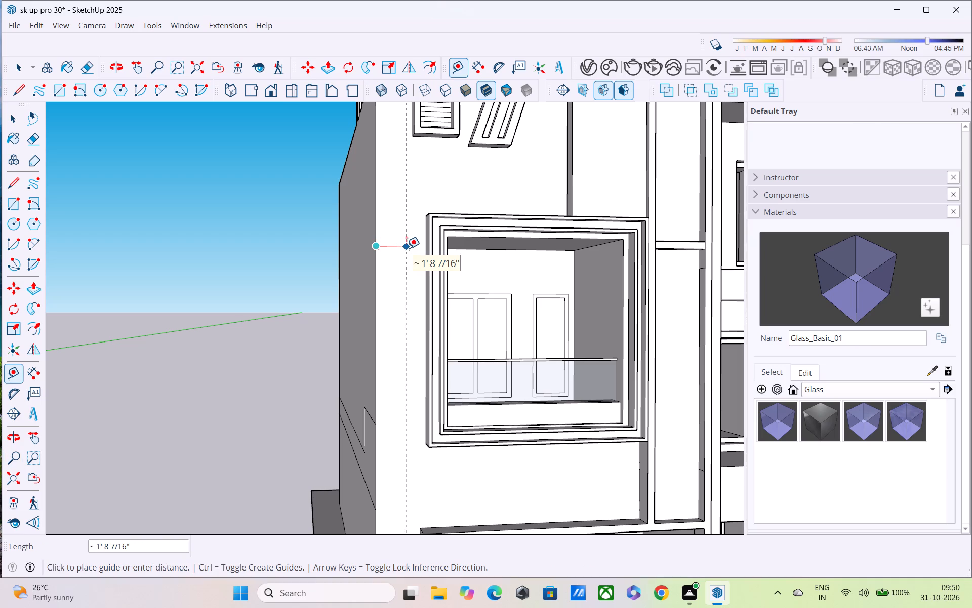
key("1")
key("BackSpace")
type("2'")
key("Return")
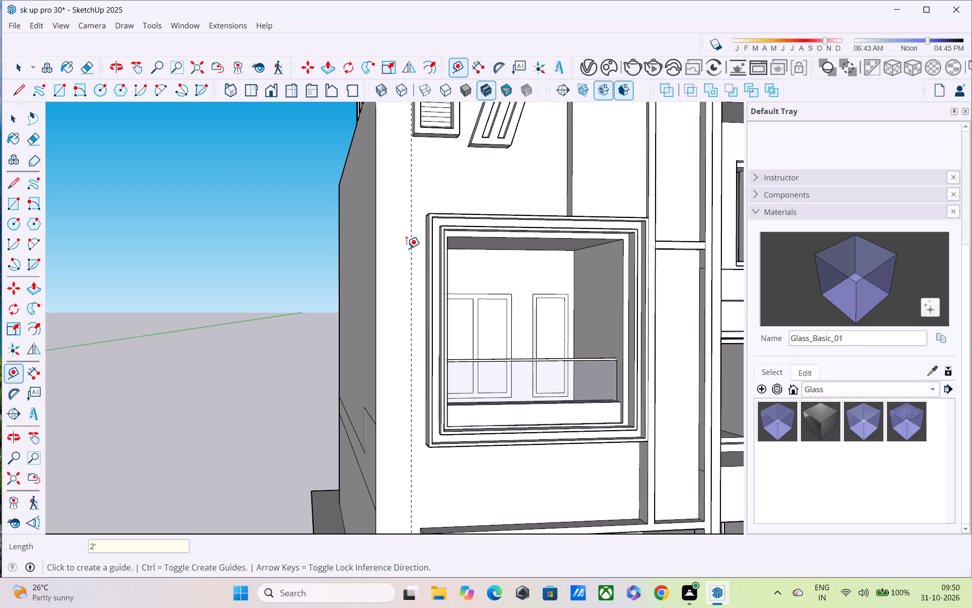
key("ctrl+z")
Place a vertical guide 1' in from the wall's outer corner edge and a second guide 6" beyond it.
left_click(375, 261)
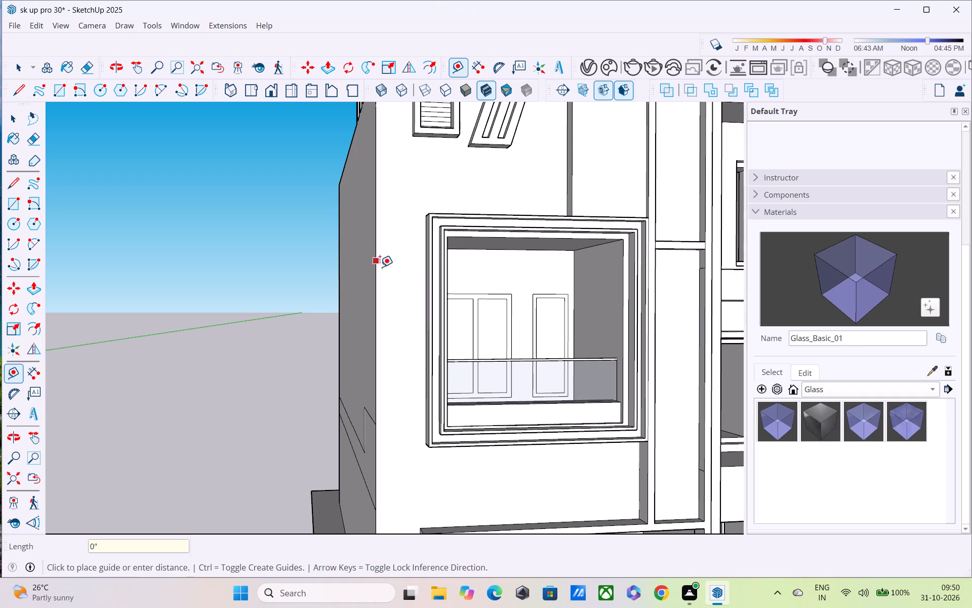
type("1'")
key("Return")
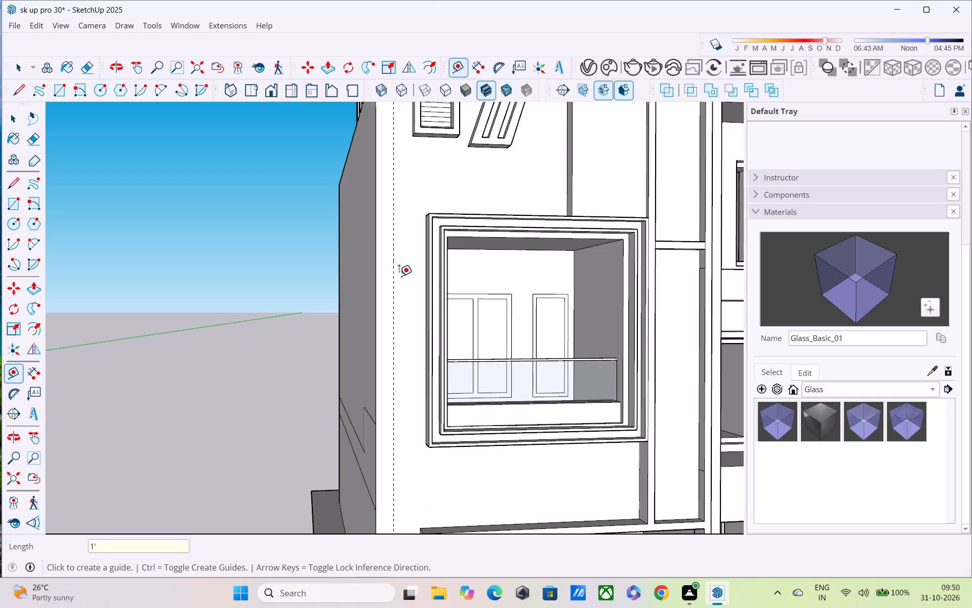
left_click(396, 261)
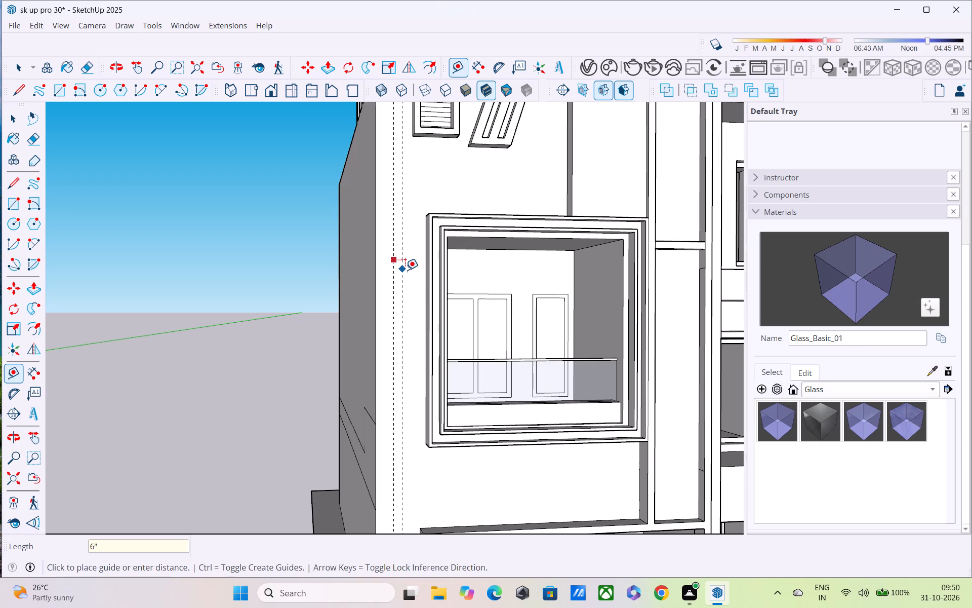
left_click(406, 270)
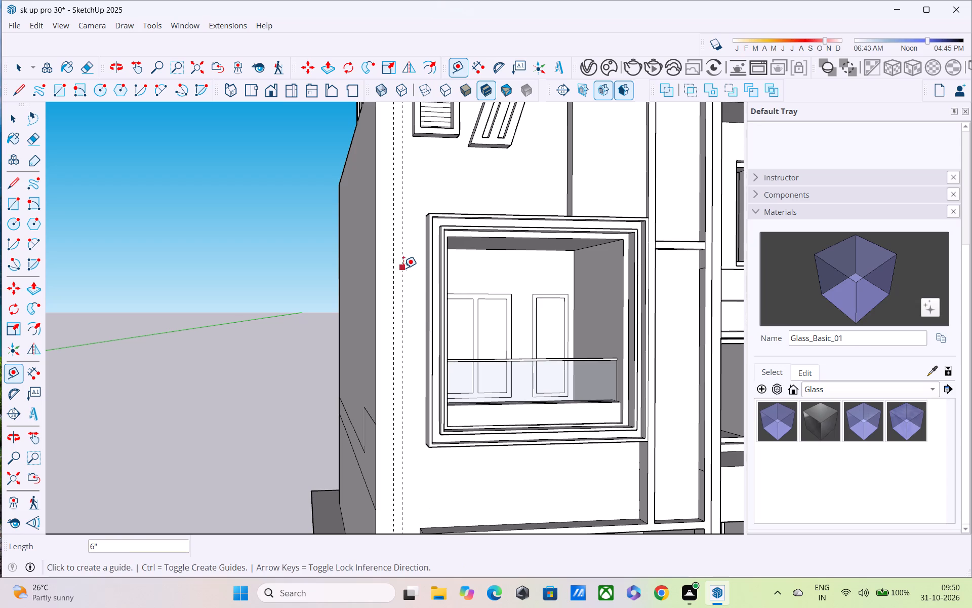
Delete the vertical guide closest to the wall's outer corner, keeping the one nearer the balcony frame.
scroll(400, 251, "down", 4)
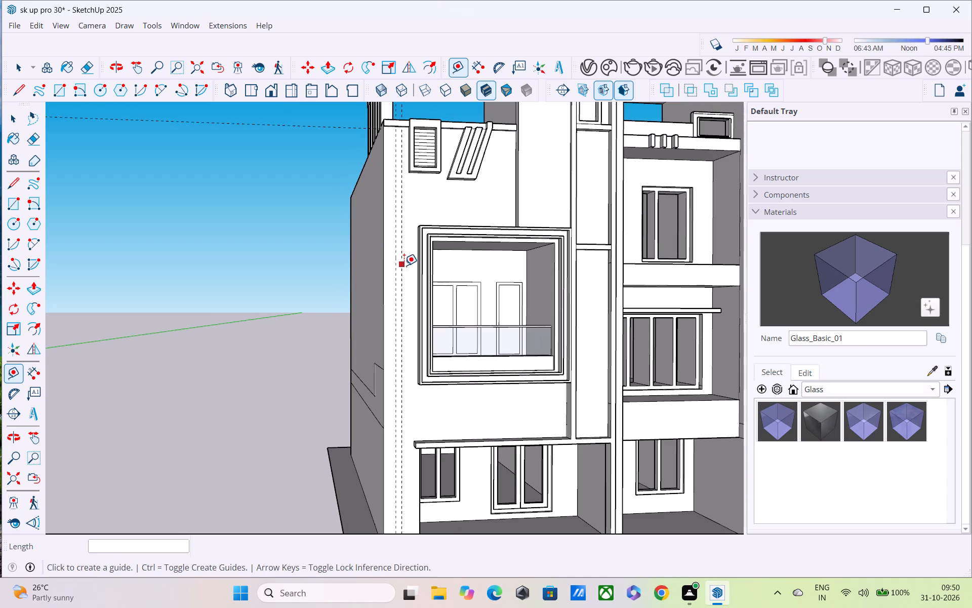
key("space")
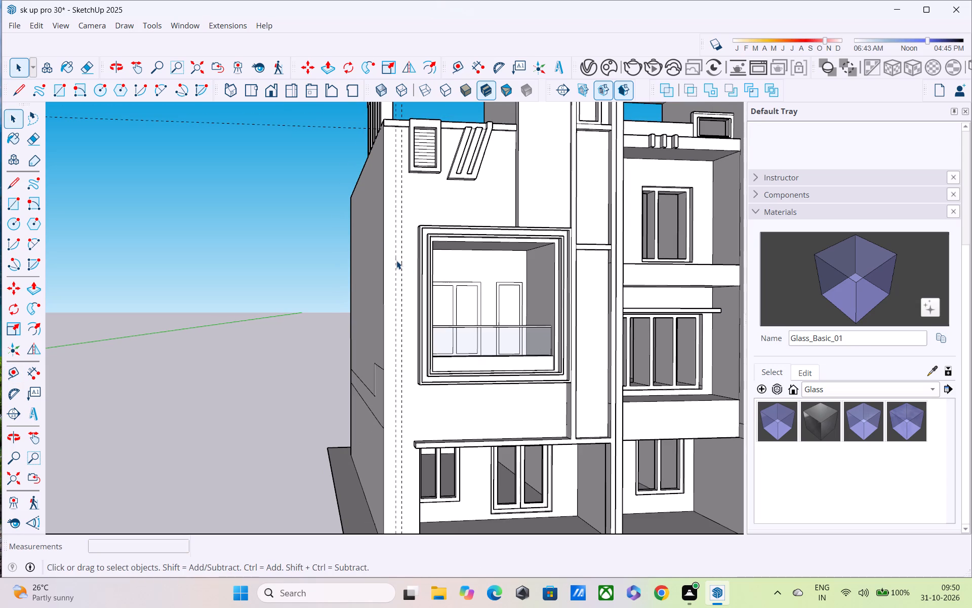
left_click(396, 260)
key("Delete")
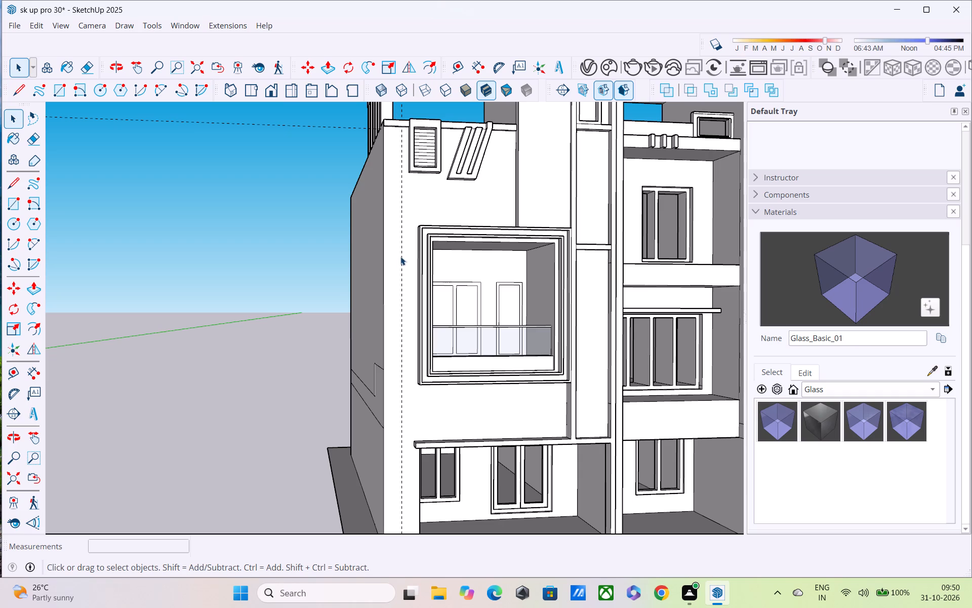
Draw a 1' 6" horizontal line on the front wall from the outer corner edge to the vertical guide.
middle_click_drag(401, 256, 447, 337)
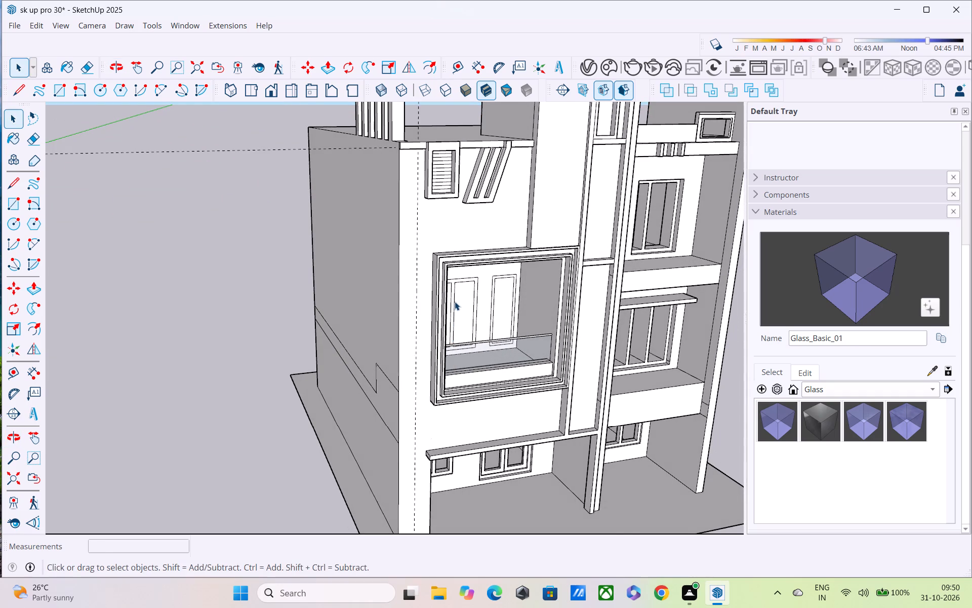
key("l")
scroll(459, 282, "up", 2)
middle_click_drag(438, 274, 426, 221)
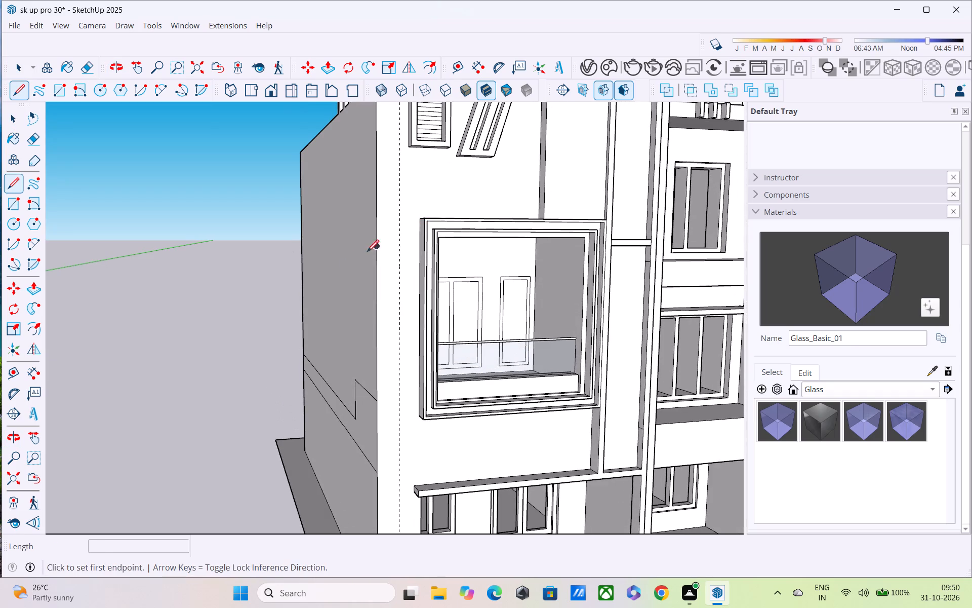
left_click(374, 248)
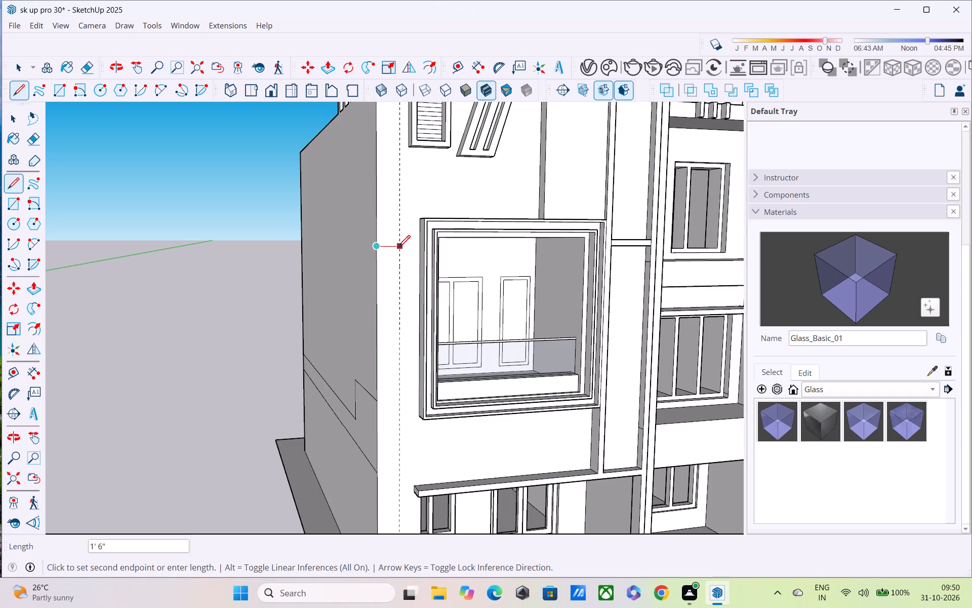
left_click(399, 248)
key("space")
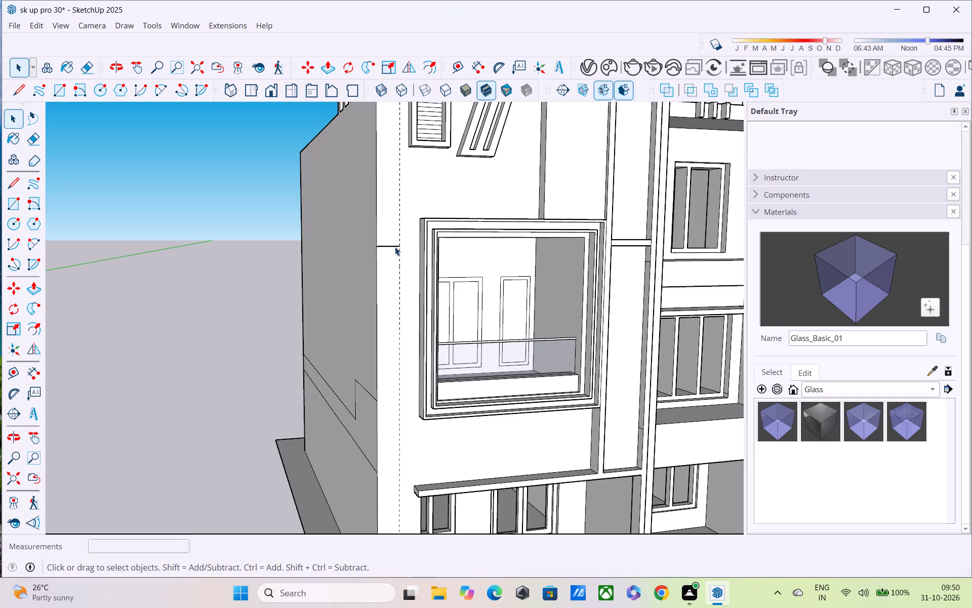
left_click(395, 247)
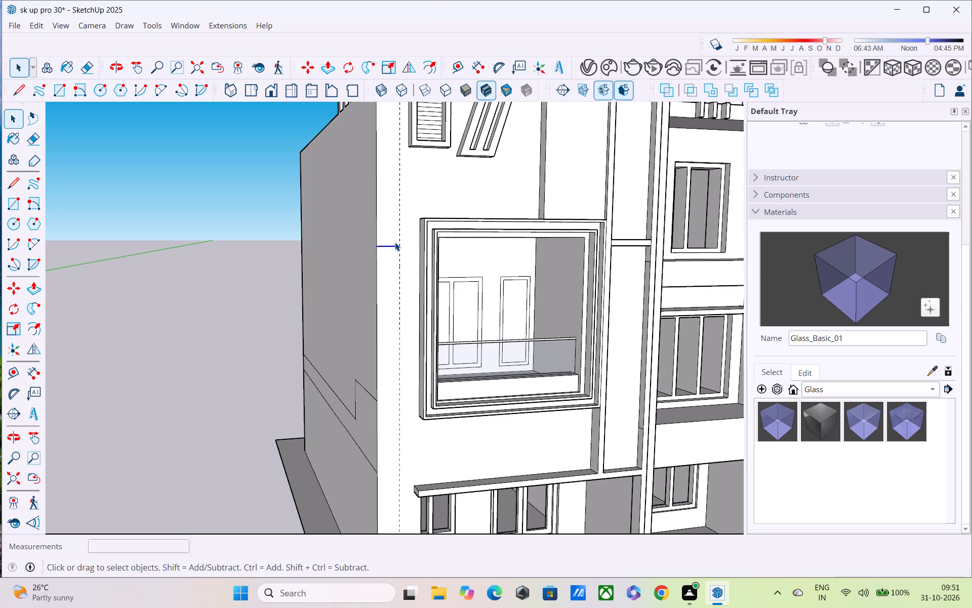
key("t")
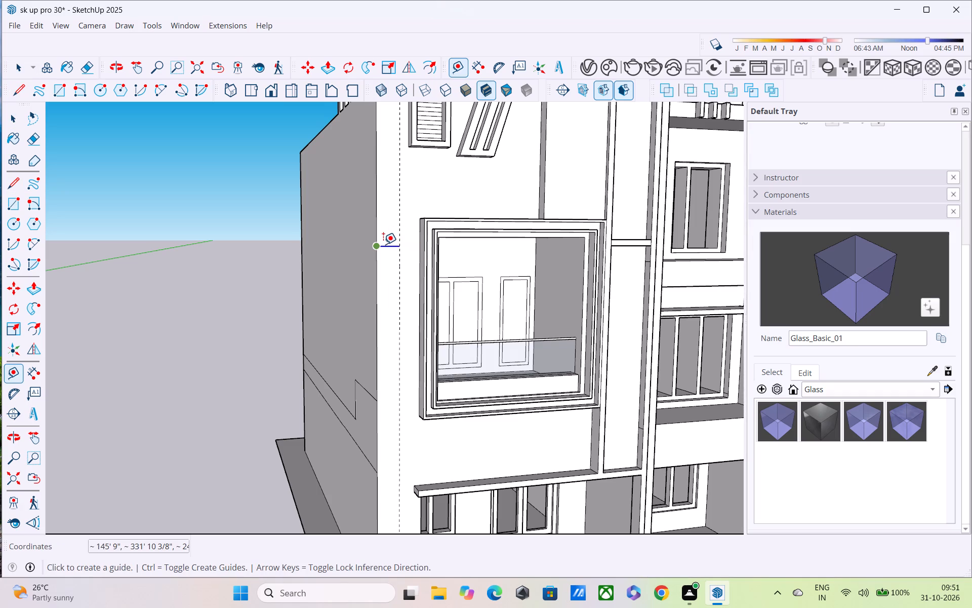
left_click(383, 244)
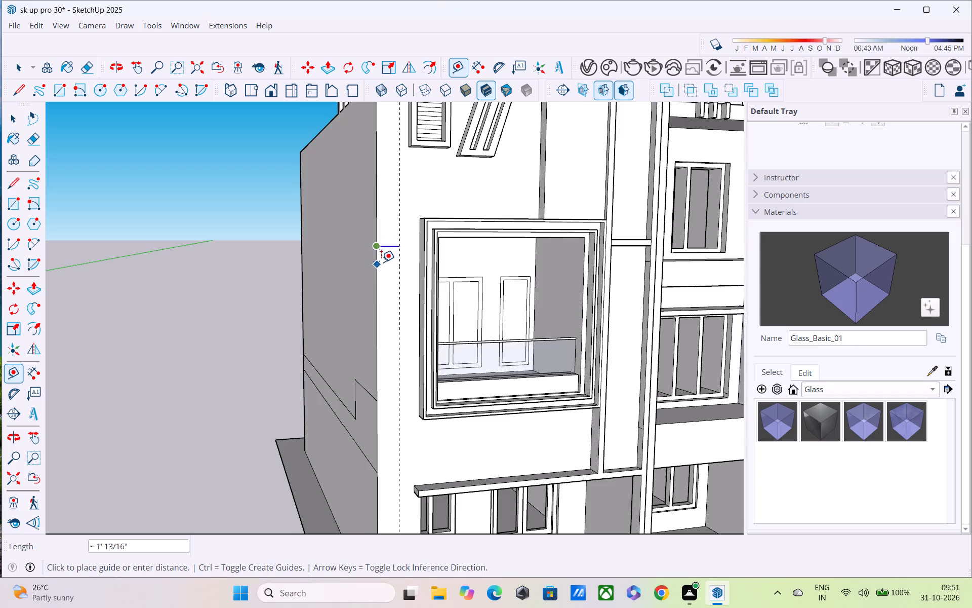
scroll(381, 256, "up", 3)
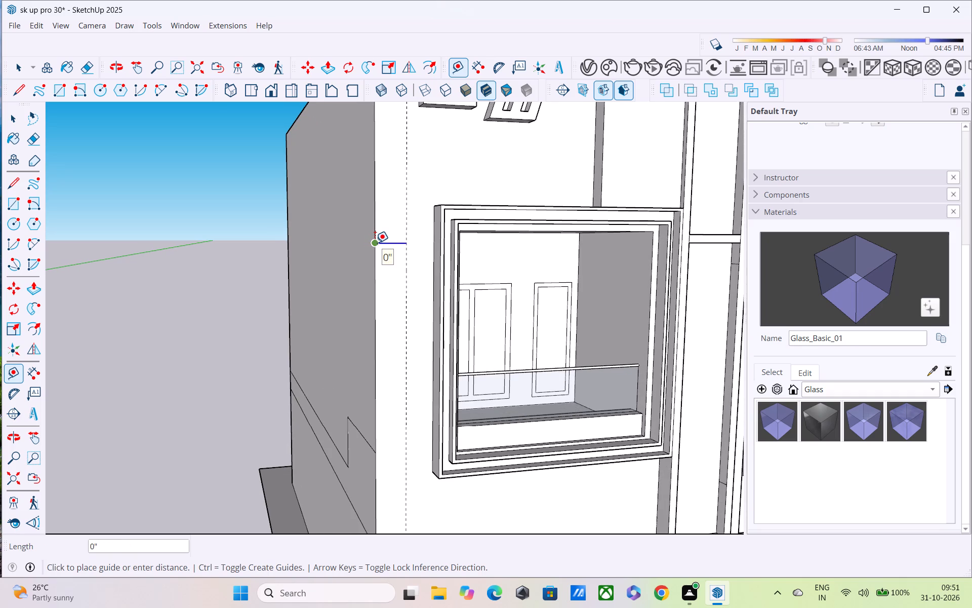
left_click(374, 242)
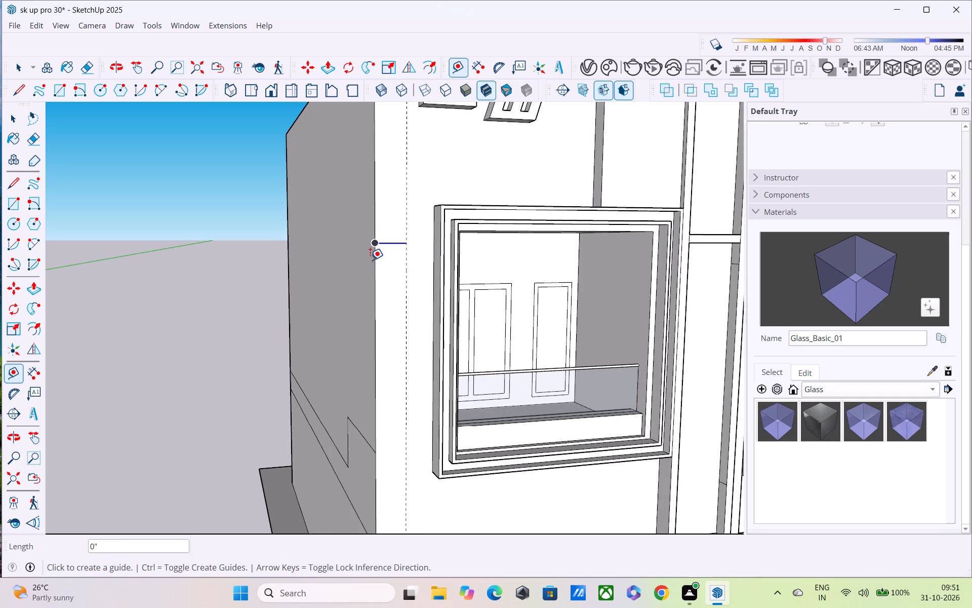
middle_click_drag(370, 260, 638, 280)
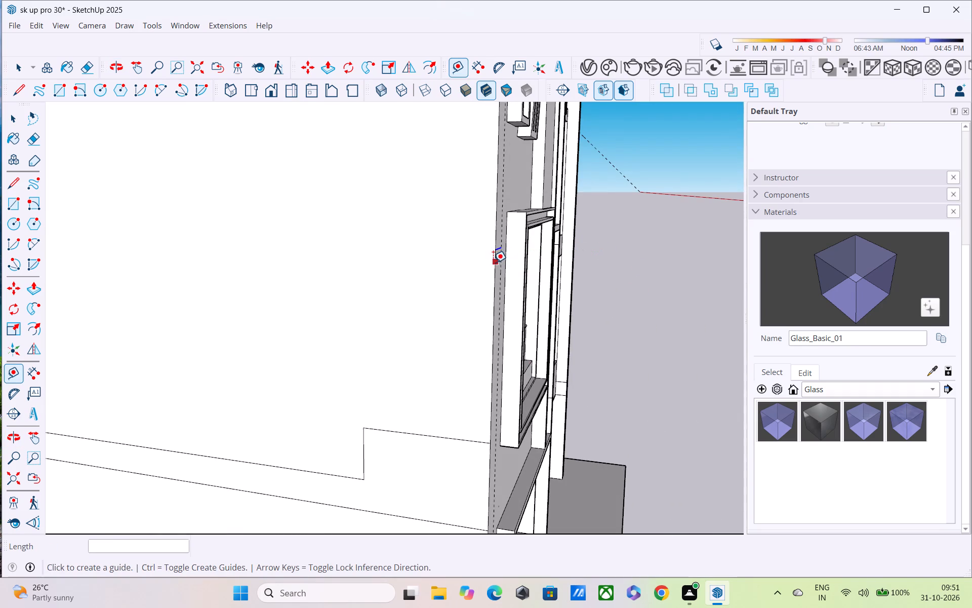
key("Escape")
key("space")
Draw a rectangle about 11" by 1' 2" across the vertical guide, just below the 1' 6" horizontal line.
scroll(503, 256, "up", 3)
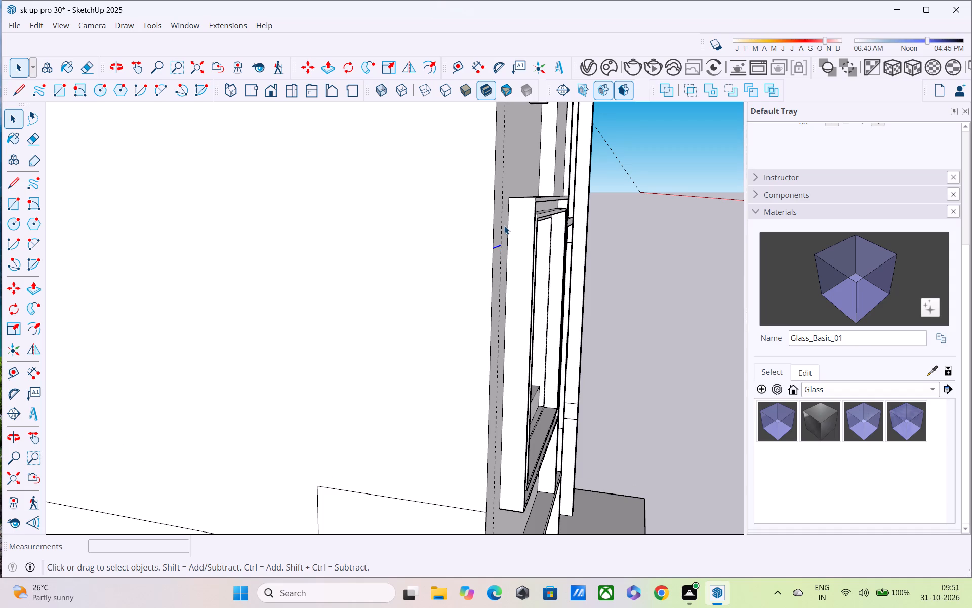
middle_click_drag(442, 238, 306, 170)
scroll(335, 202, "up", 4)
middle_click_drag(332, 203, 379, 179, "shift")
middle_click_drag(389, 181, 382, 223)
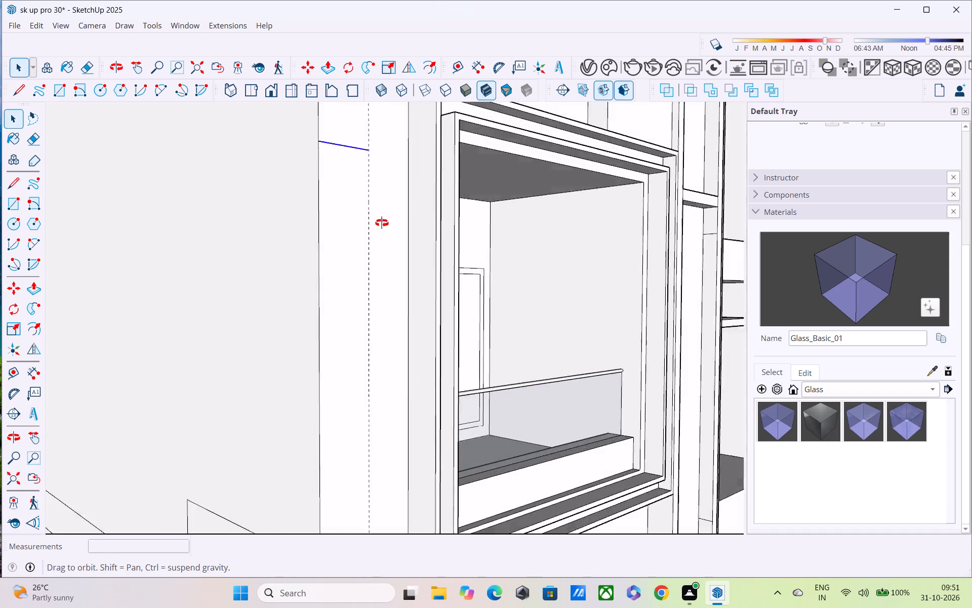
middle_click_drag(382, 223, 309, 250)
key("r")
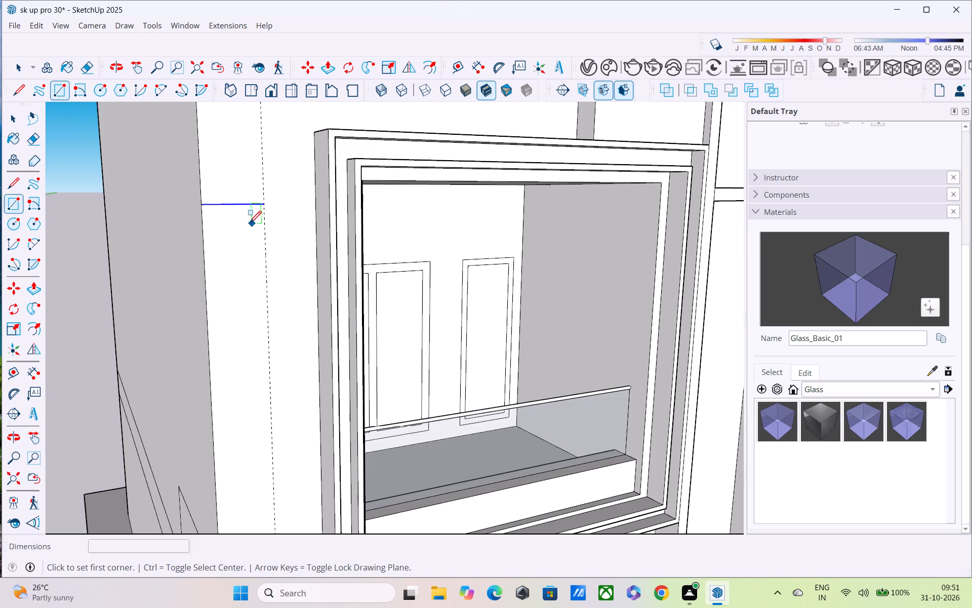
left_click(247, 236)
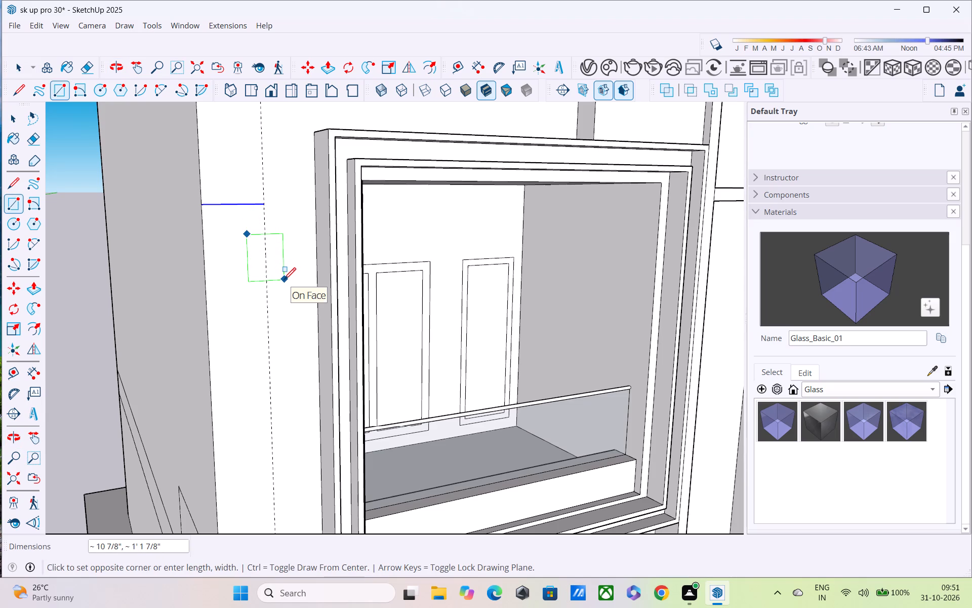
left_click(284, 281)
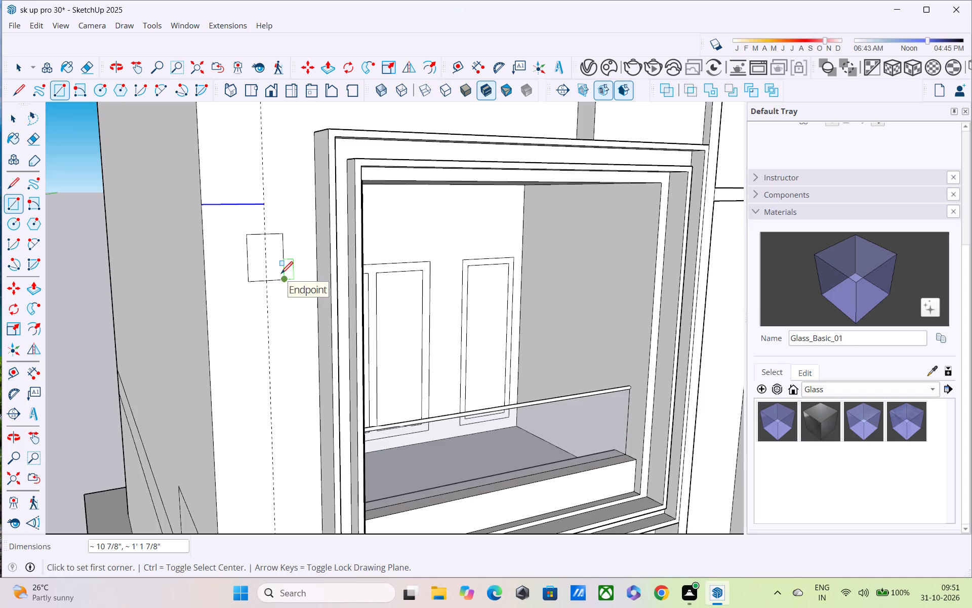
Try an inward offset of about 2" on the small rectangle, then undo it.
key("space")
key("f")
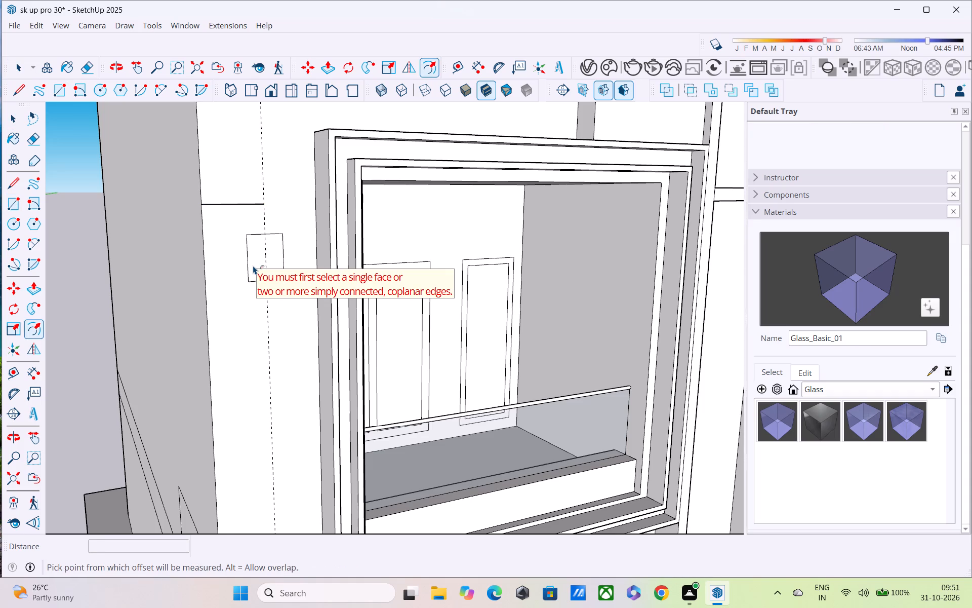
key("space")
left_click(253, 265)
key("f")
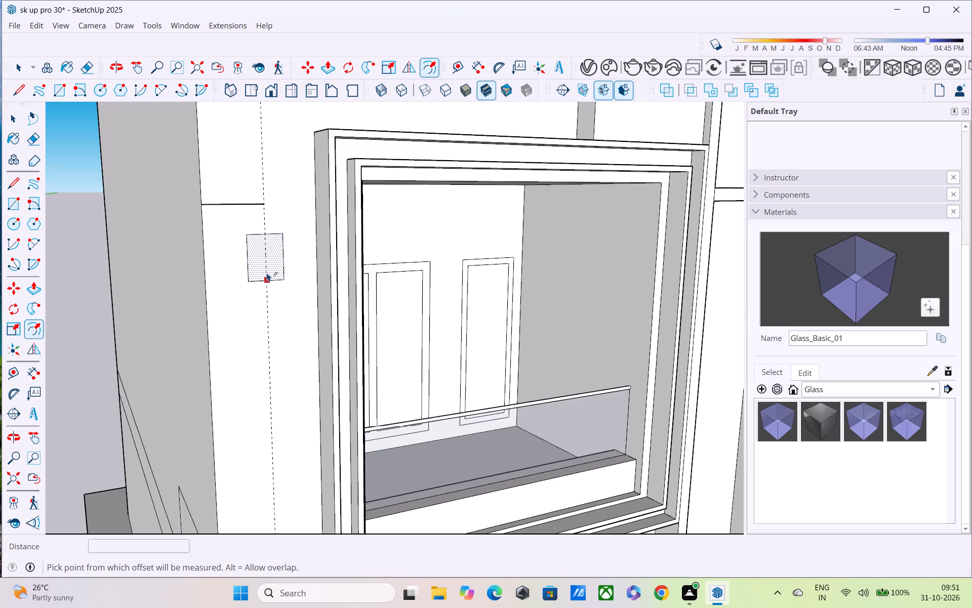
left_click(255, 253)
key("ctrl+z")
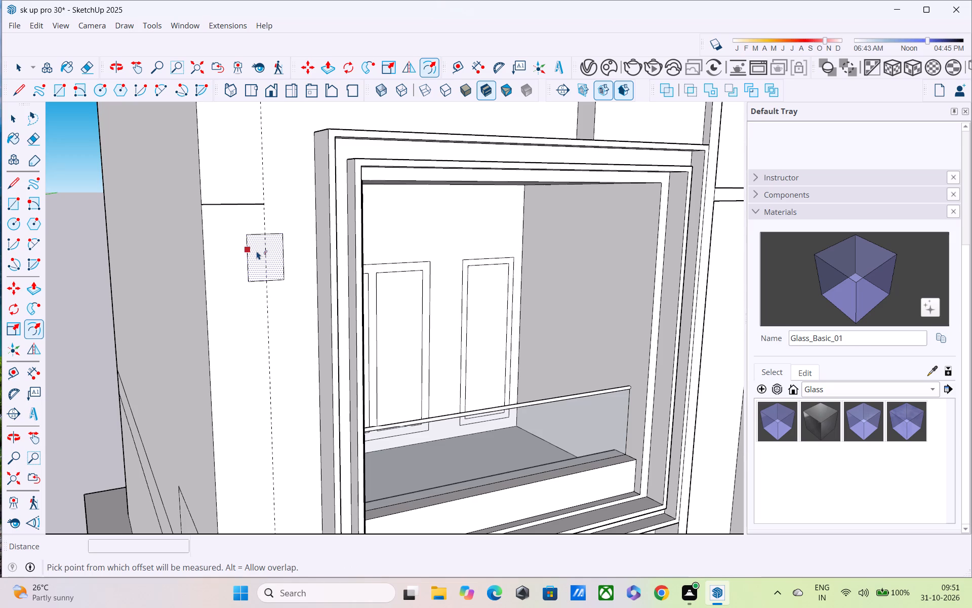
Offset the small rectangle 1" inward to form a narrow border.
left_click(263, 253)
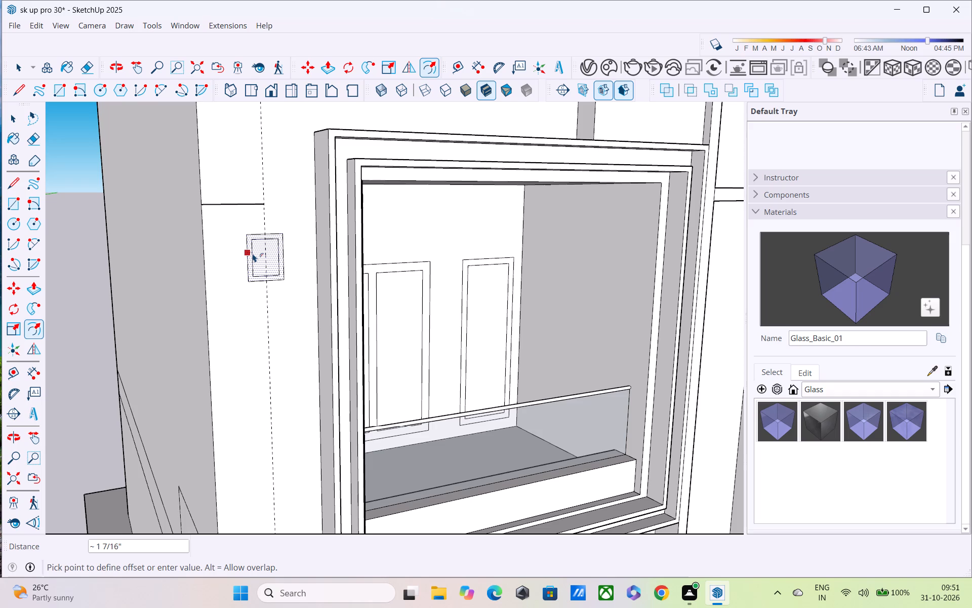
type("1\"")
key("Return")
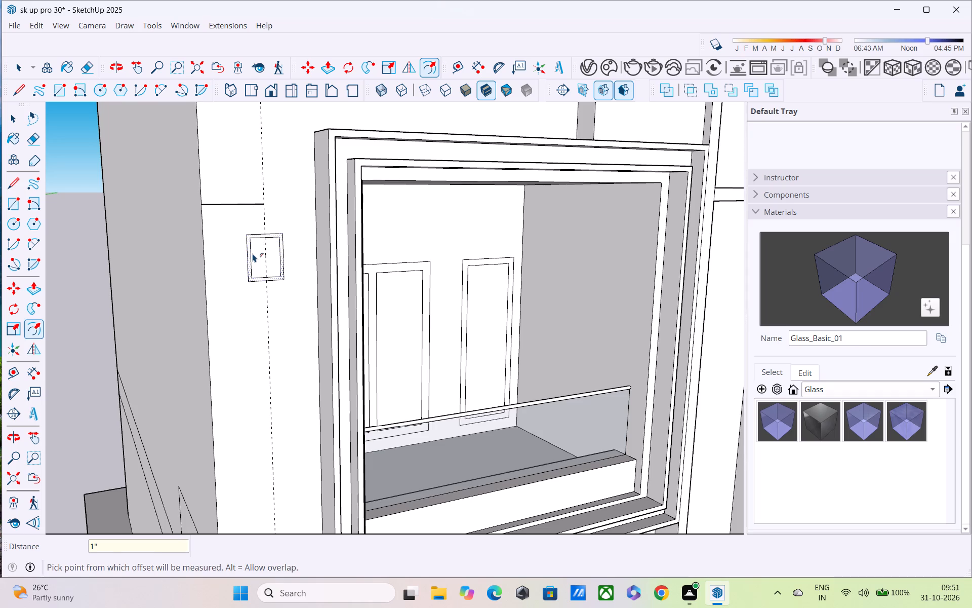
key("space")
Select the edges of the bordered rectangle's inner and outer outlines and copy them about 2' 5" down the wall strip.
scroll(232, 226, "down", 3)
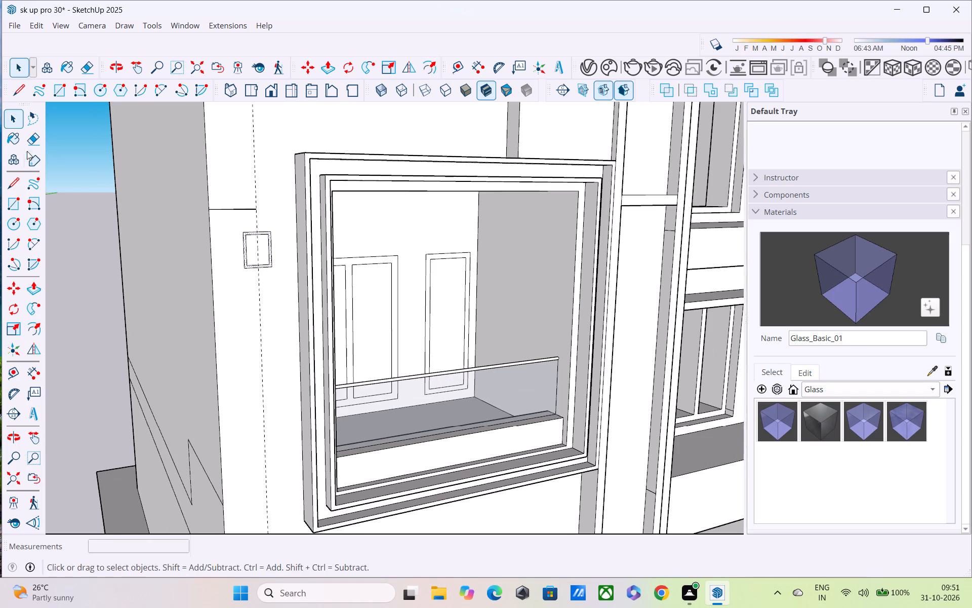
left_click(70, 185)
scroll(211, 231, "up", 1)
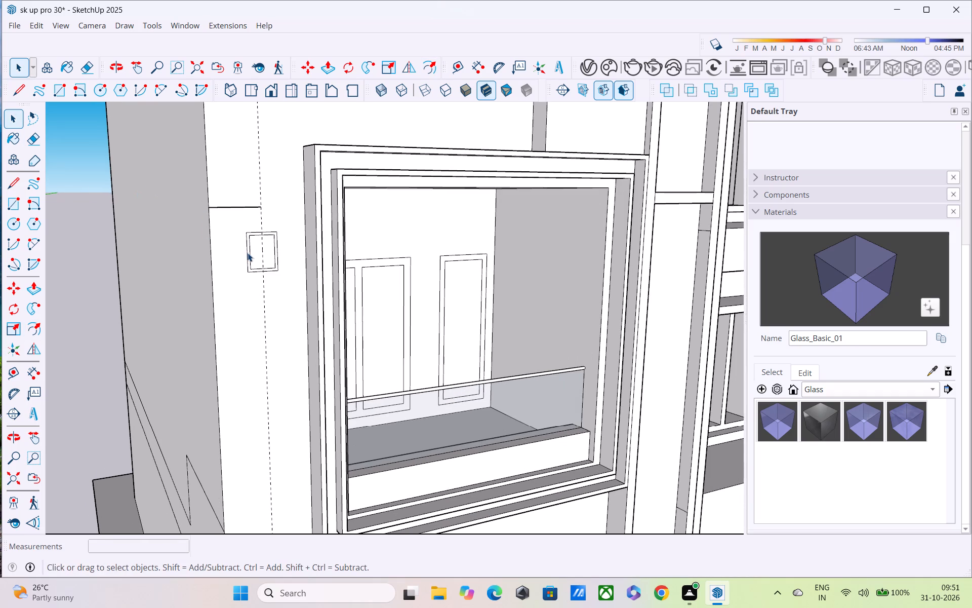
scroll(249, 245, "up", 2)
left_click(250, 230, "shift")
left_click(251, 234, "shift")
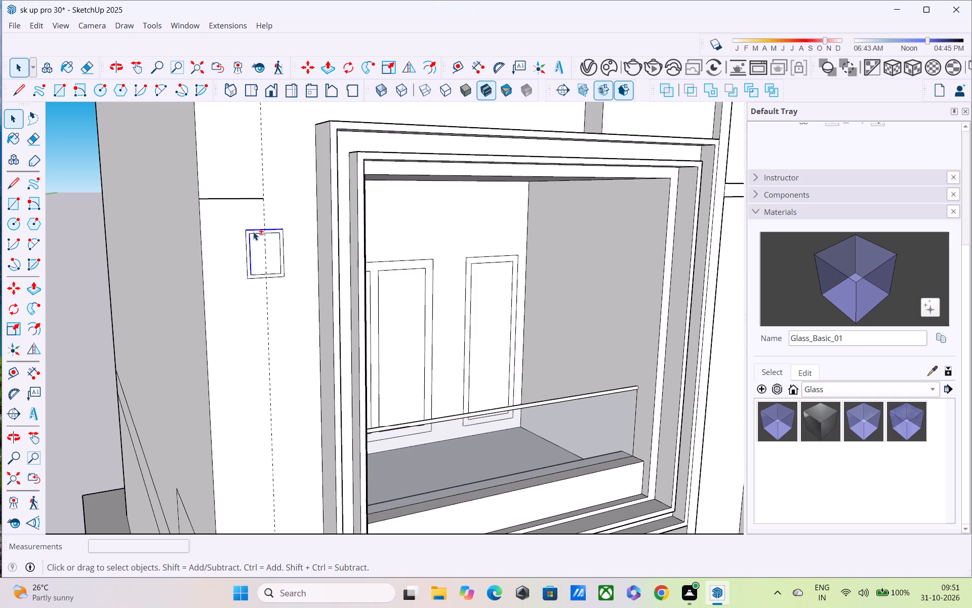
left_click(256, 231, "shift")
left_click(256, 232, "shift")
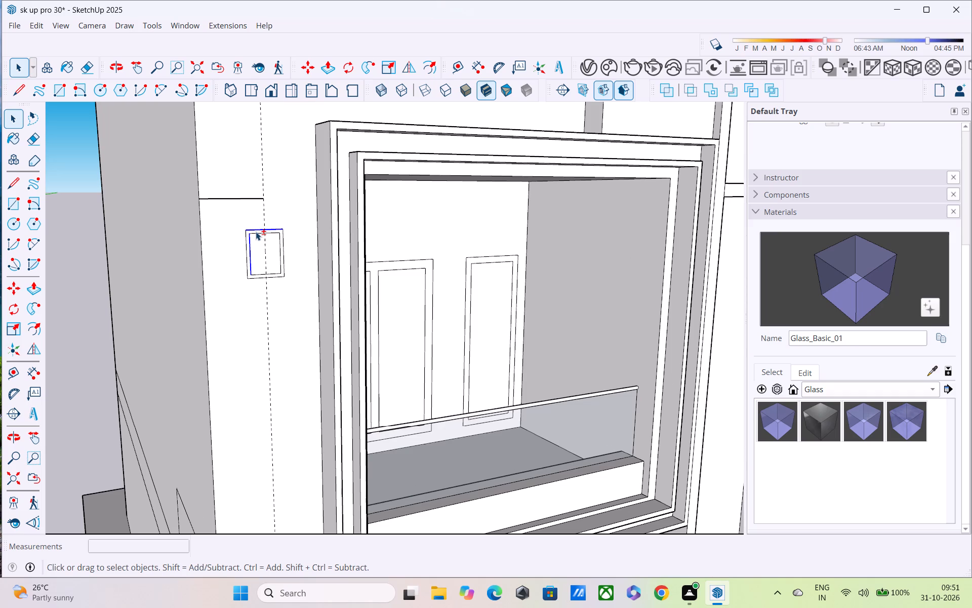
left_click(258, 233, "shift")
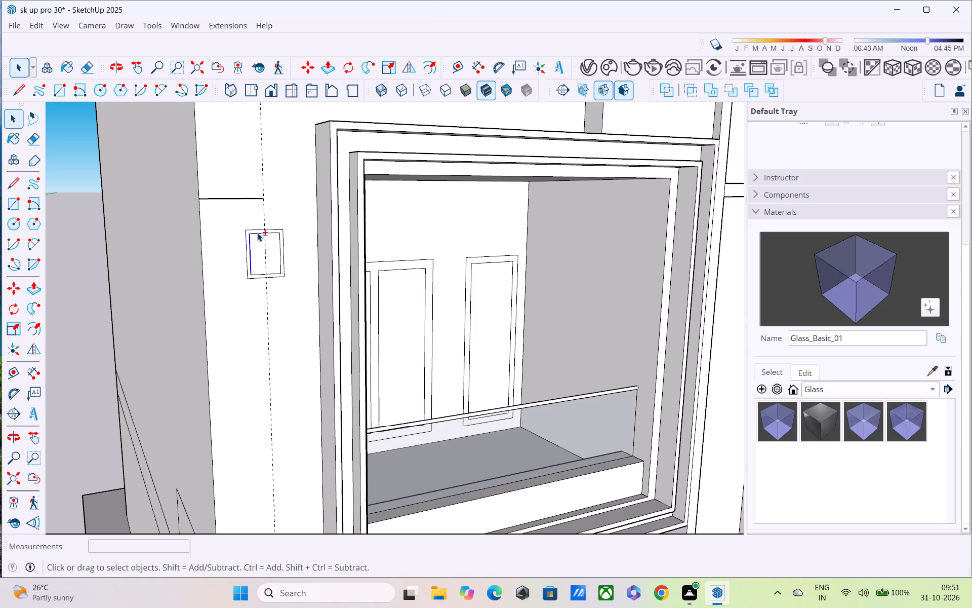
left_click(258, 234, "shift")
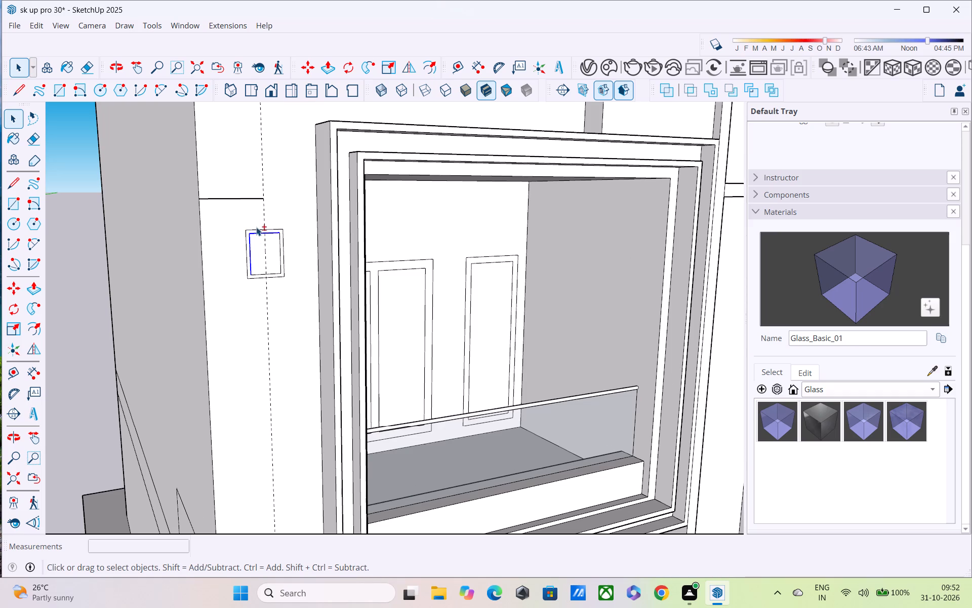
left_click(256, 230, "shift")
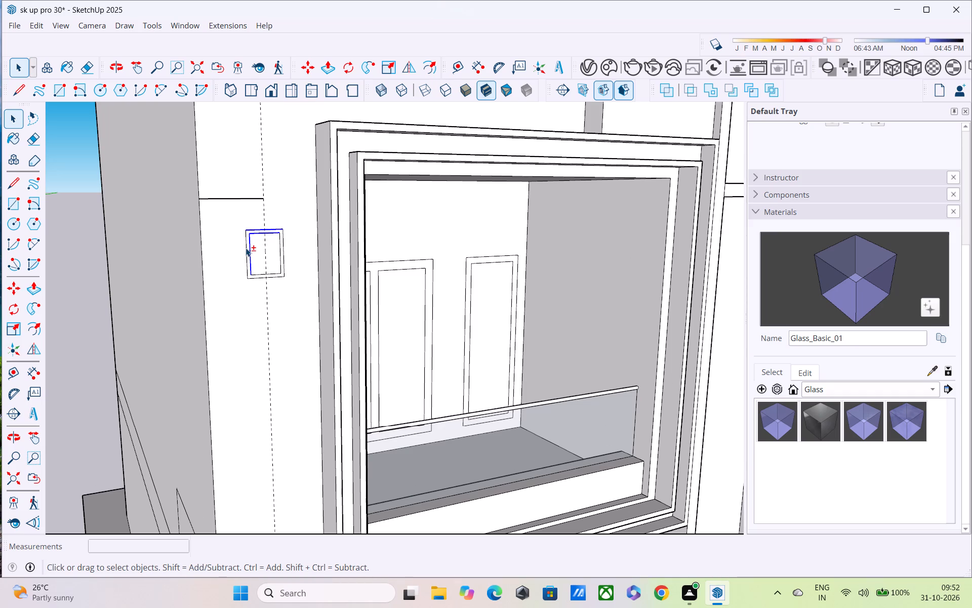
left_click(246, 248, "shift")
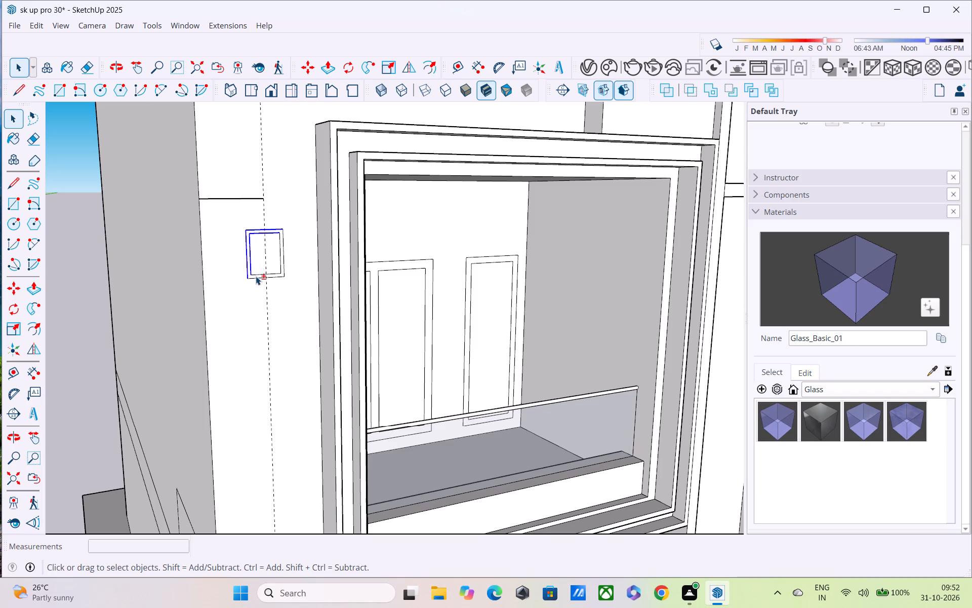
left_click(255, 277, "shift")
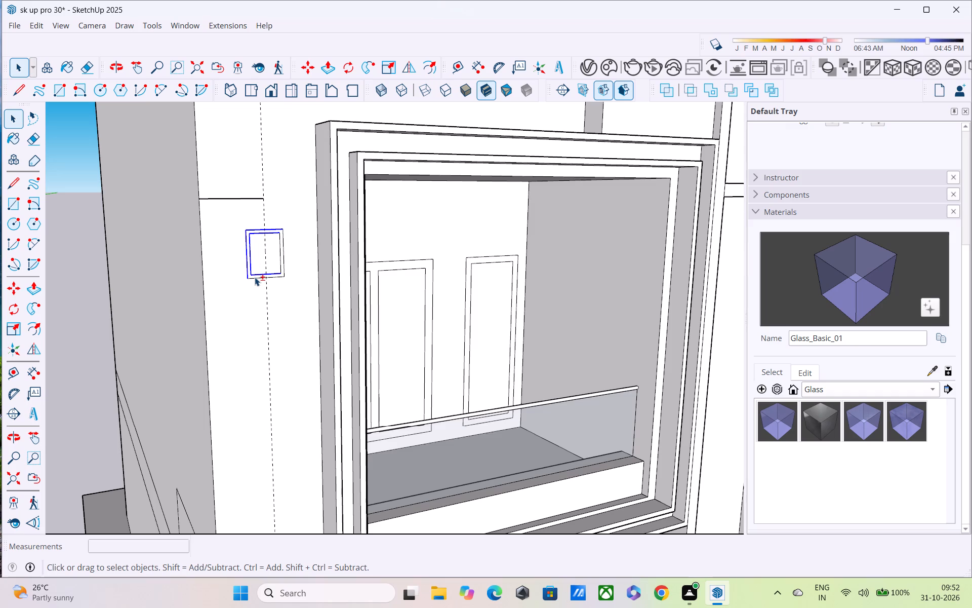
left_click(255, 277, "shift")
left_click(254, 280, "shift")
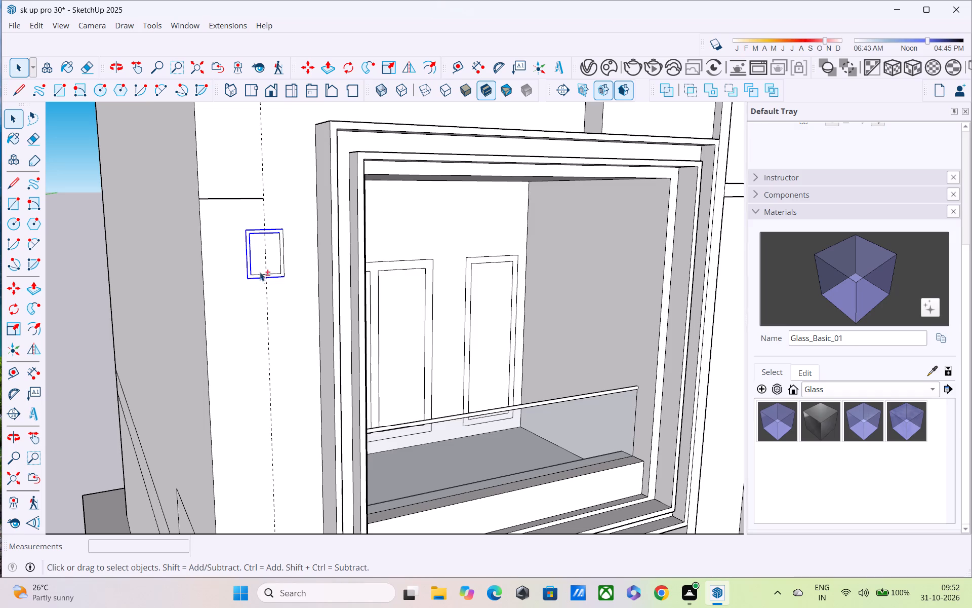
left_click(263, 274, "shift")
left_click(280, 267, "shift")
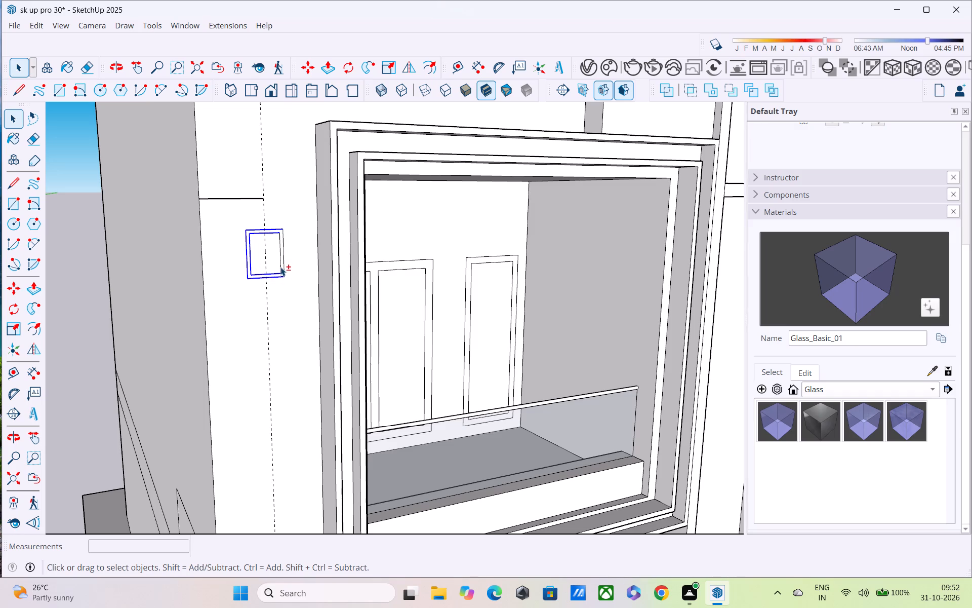
left_click(283, 259, "shift")
key("m")
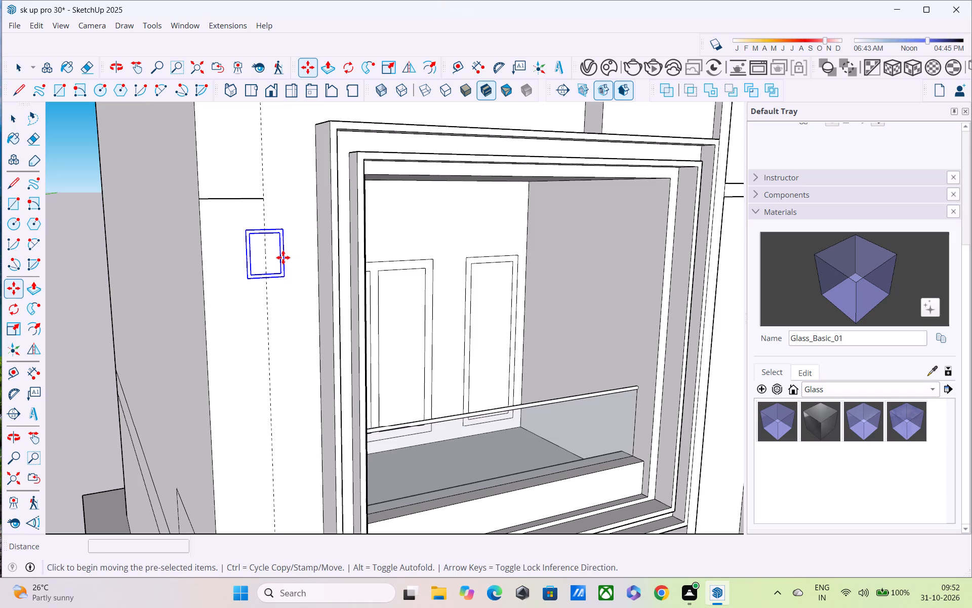
left_click(247, 279)
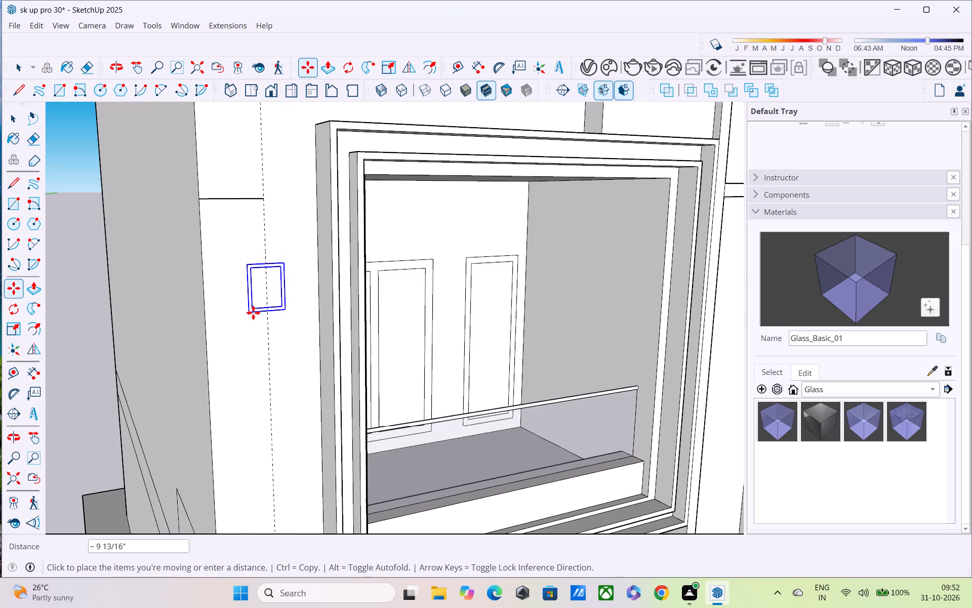
middle_click_drag(256, 339, 255, 257, "shift")
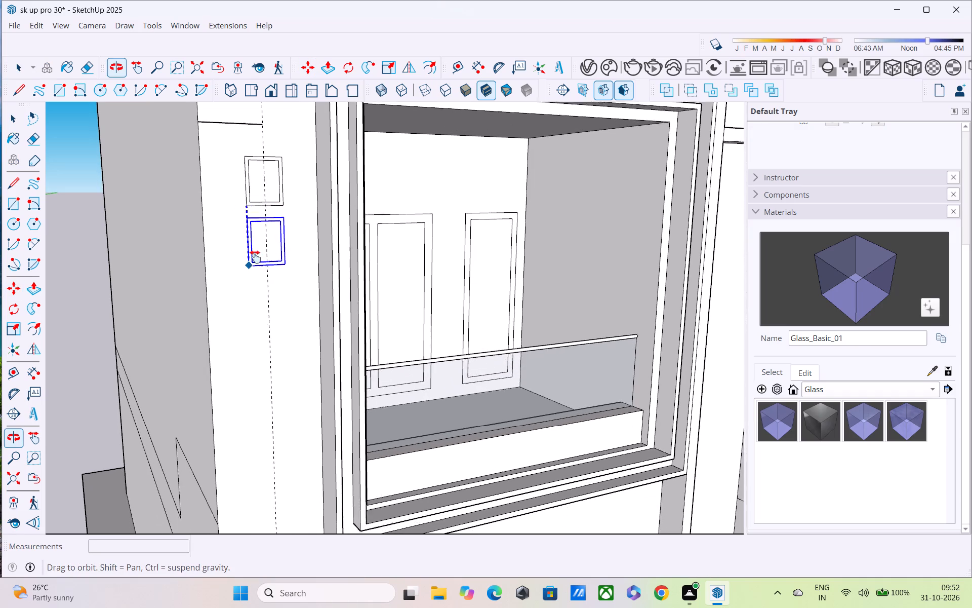
middle_click_drag(255, 257, 255, 222, "shift")
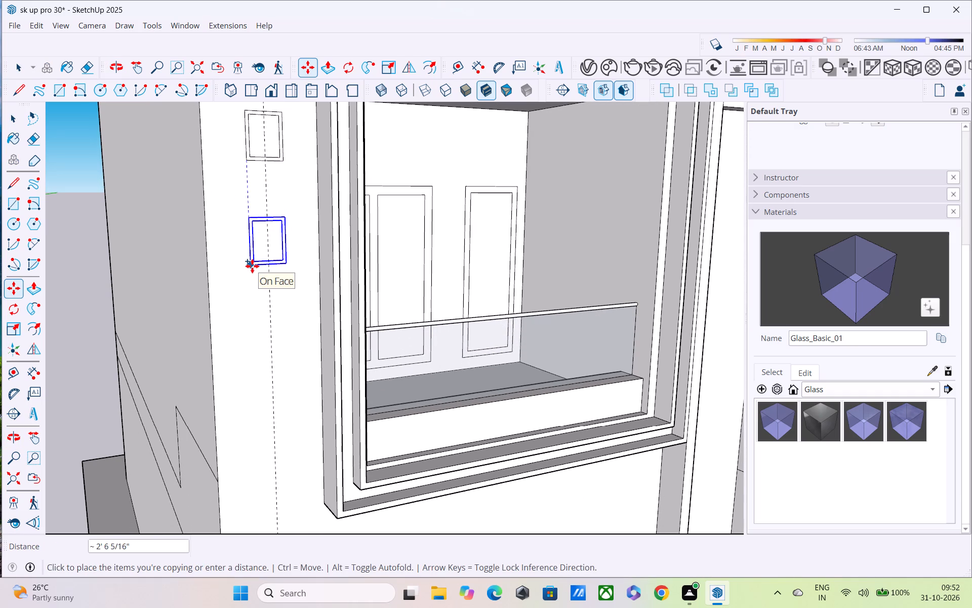
left_click(252, 260)
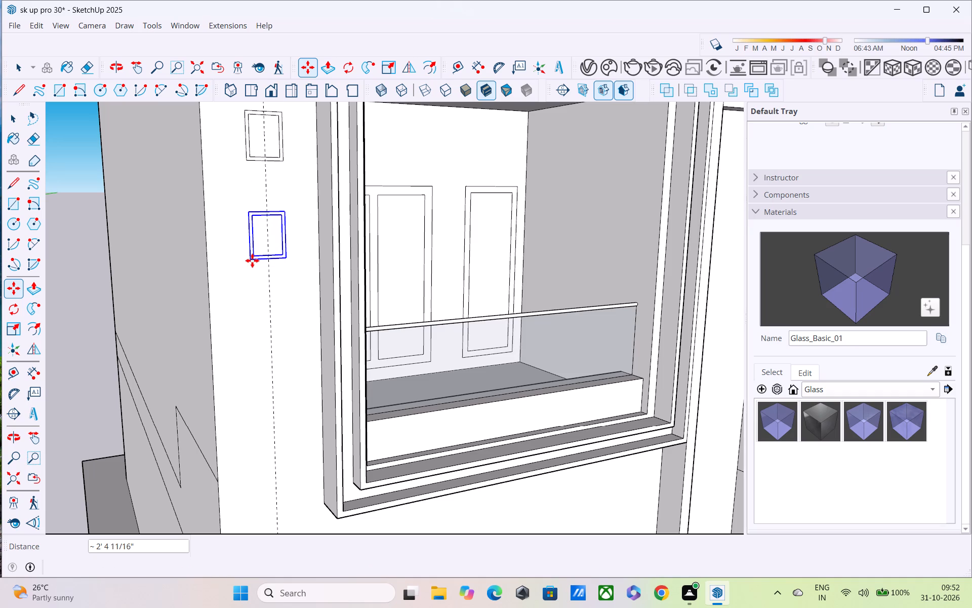
Copy the second bordered rectangle about 2' 6" further down the wall strip to make a third one.
left_click(251, 263)
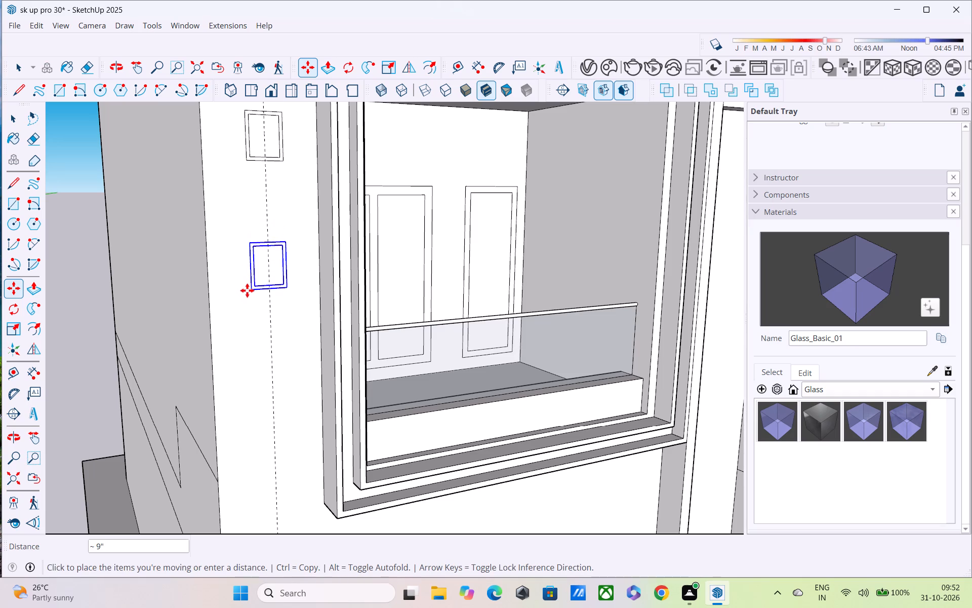
key("ctrl+z")
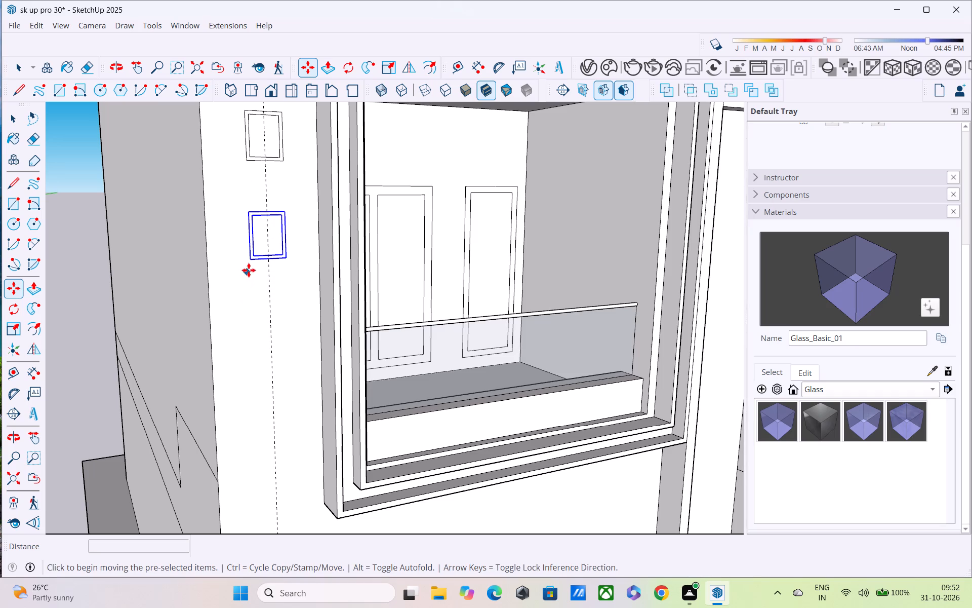
left_click(250, 260)
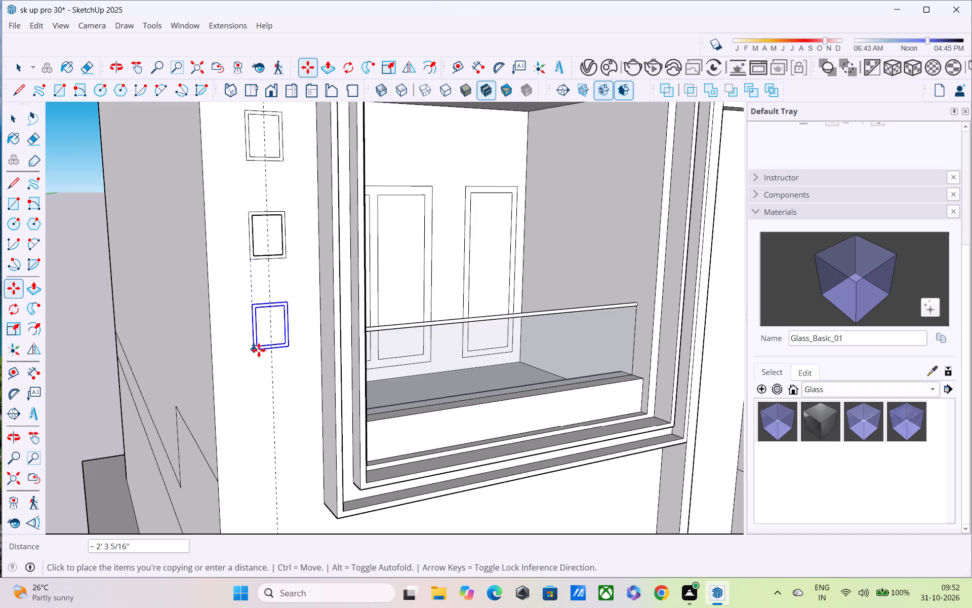
left_click(259, 358)
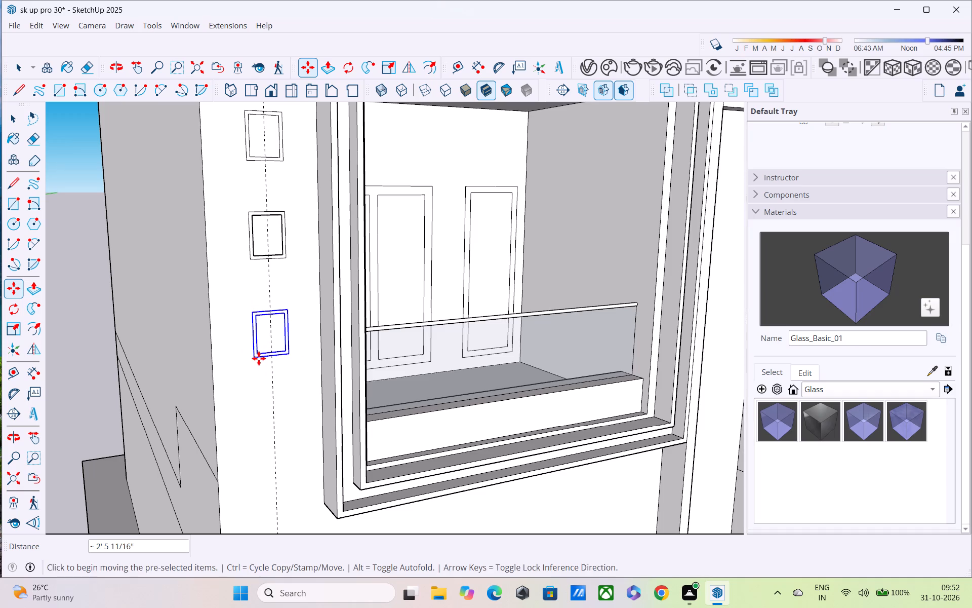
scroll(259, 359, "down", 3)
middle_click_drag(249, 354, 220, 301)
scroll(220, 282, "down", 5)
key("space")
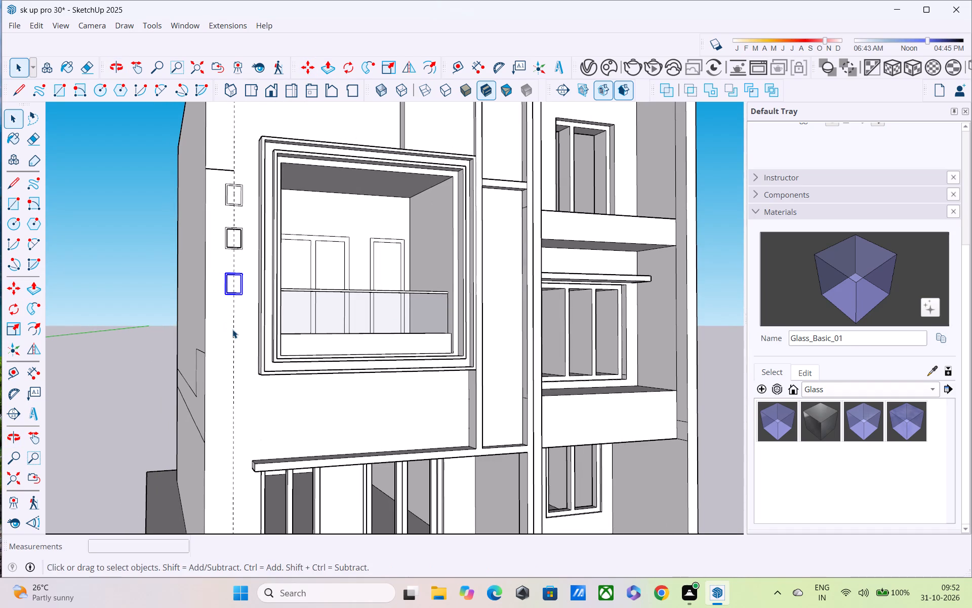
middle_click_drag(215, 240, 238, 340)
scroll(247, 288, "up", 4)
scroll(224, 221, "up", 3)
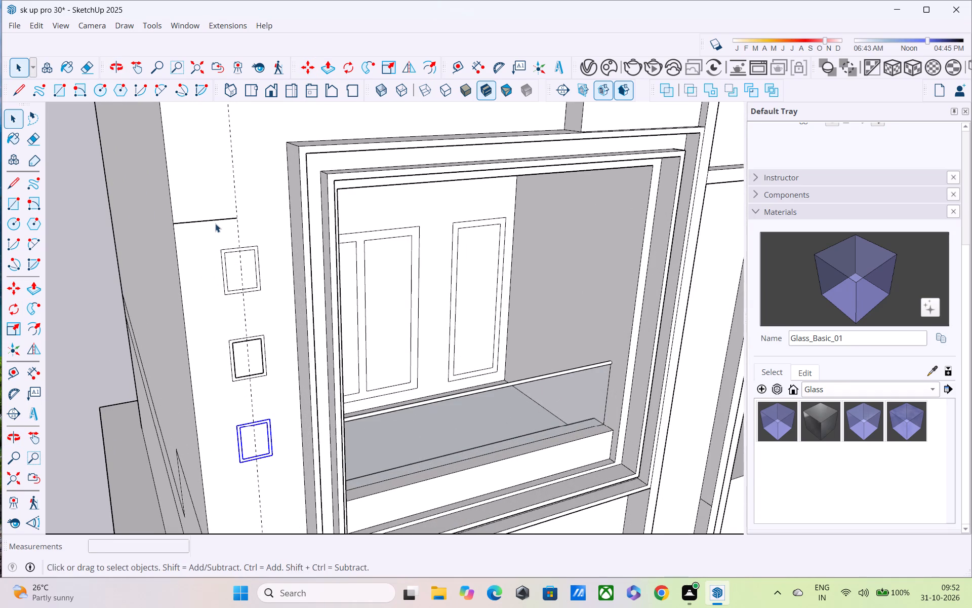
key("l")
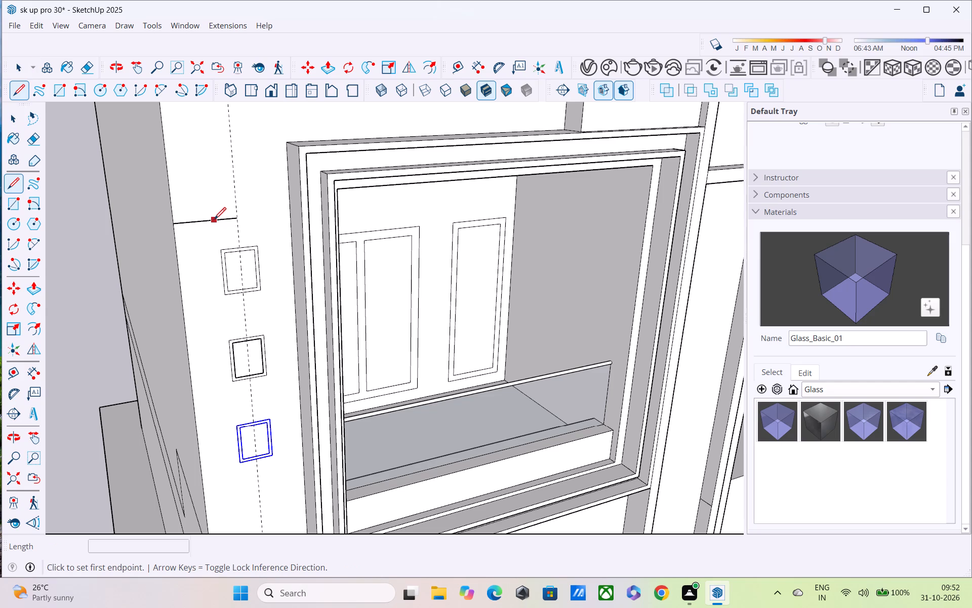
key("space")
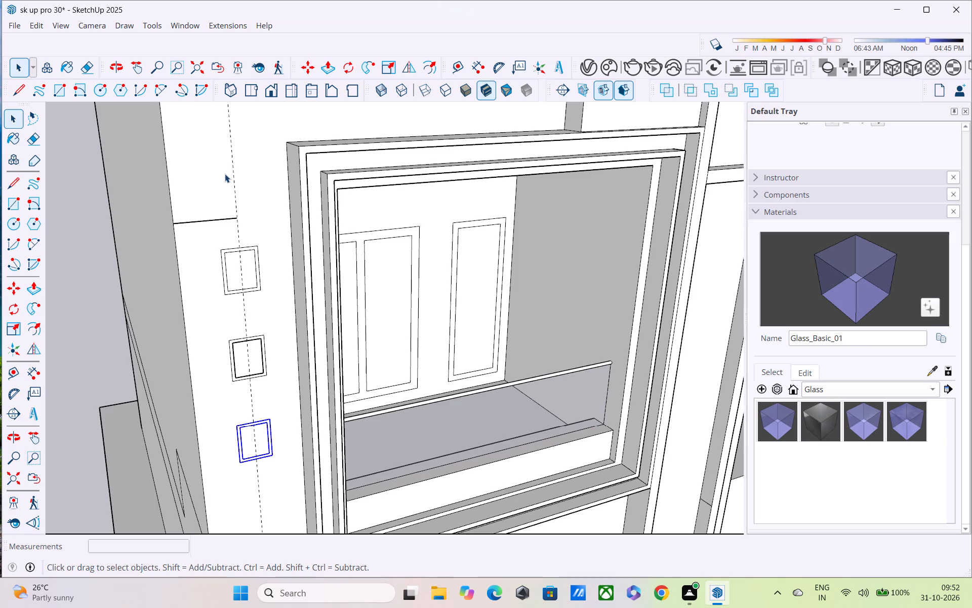
Extend the horizontal line above the top small rectangle 1" past the dashed vertical guide.
scroll(196, 216, "up", 3)
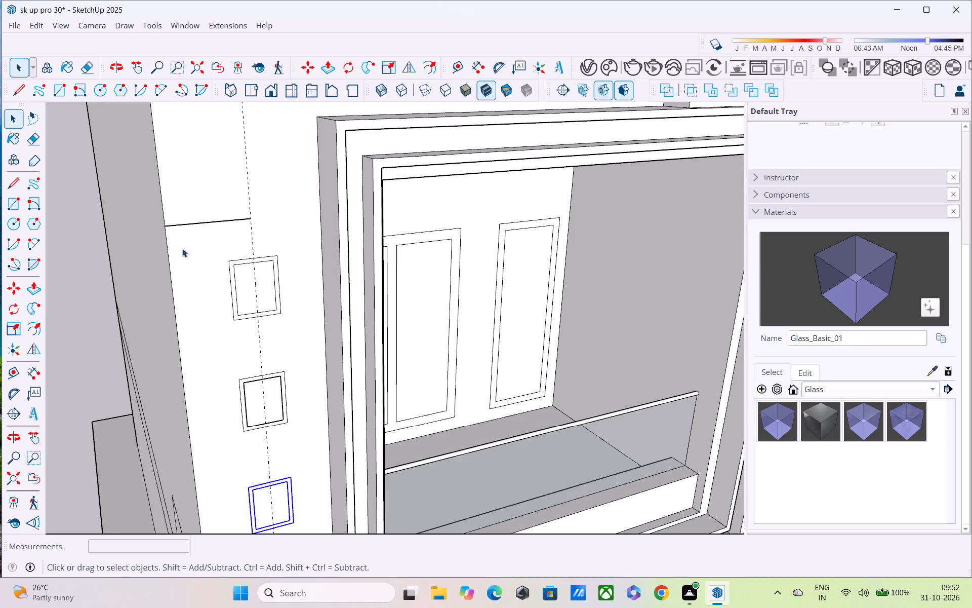
middle_click_drag(198, 301, 169, 229)
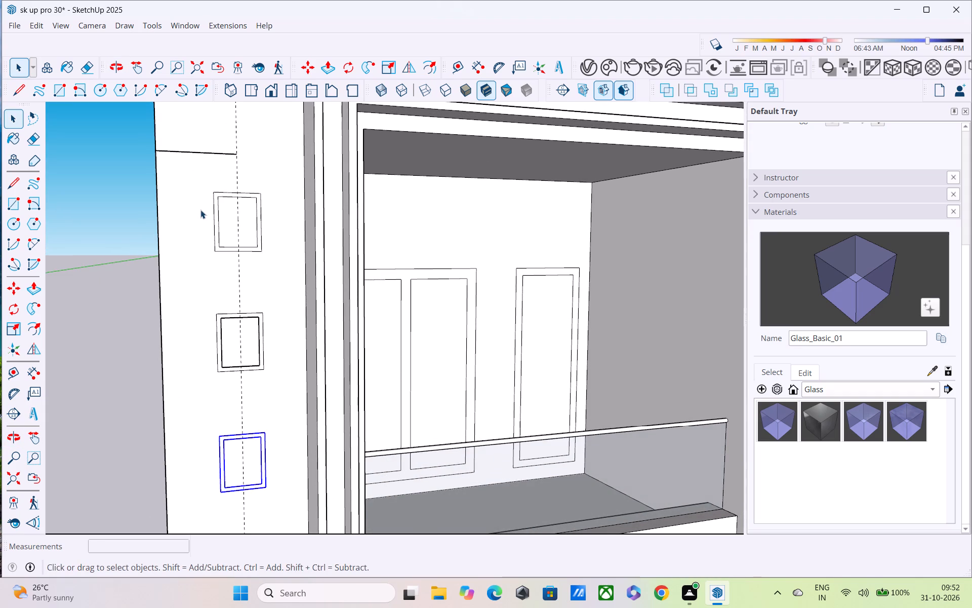
middle_click_drag(200, 212, 184, 288, "shift")
middle_click_drag(191, 257, 223, 216, "shift")
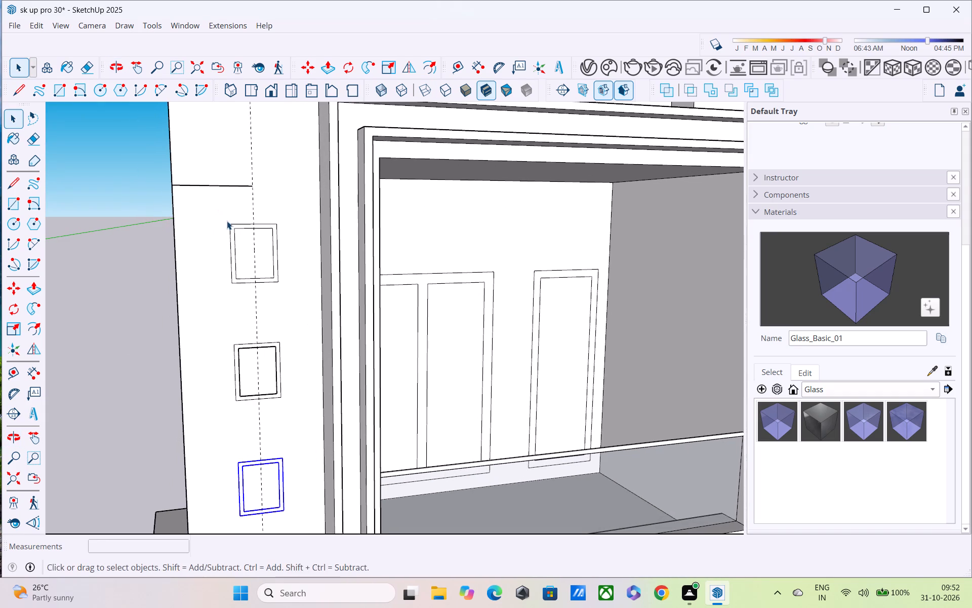
key("l")
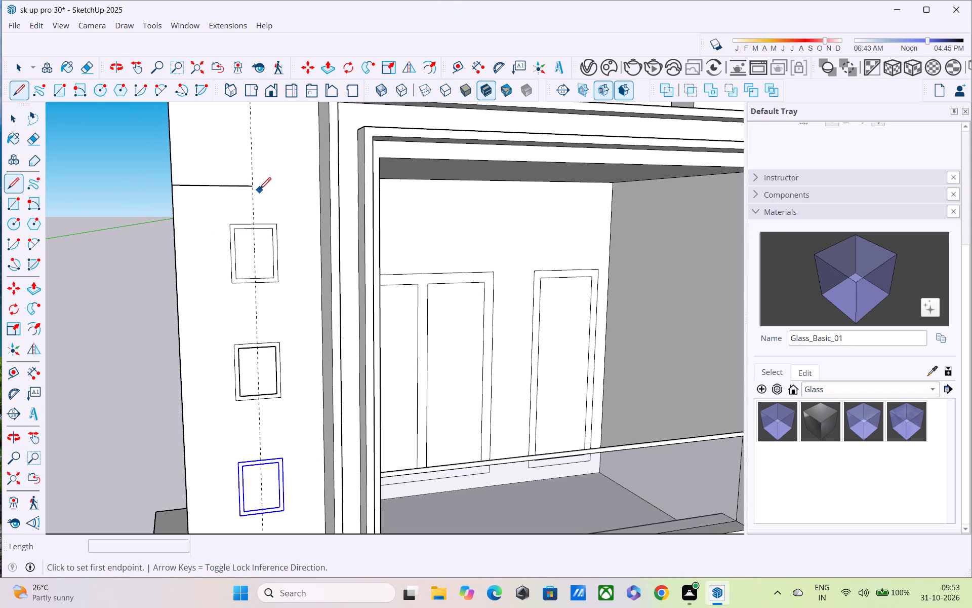
left_click(253, 188)
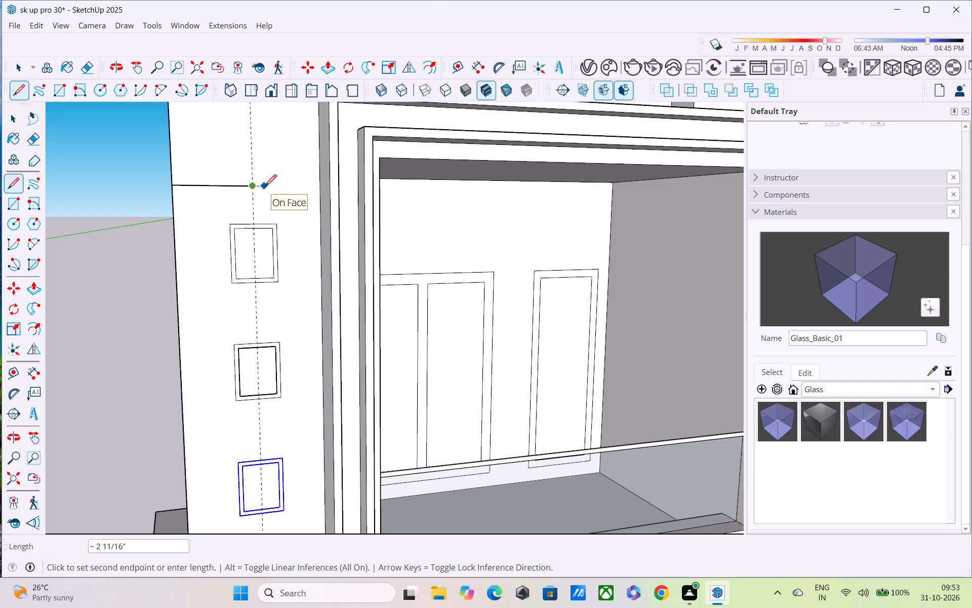
type("1\"")
key("Return")
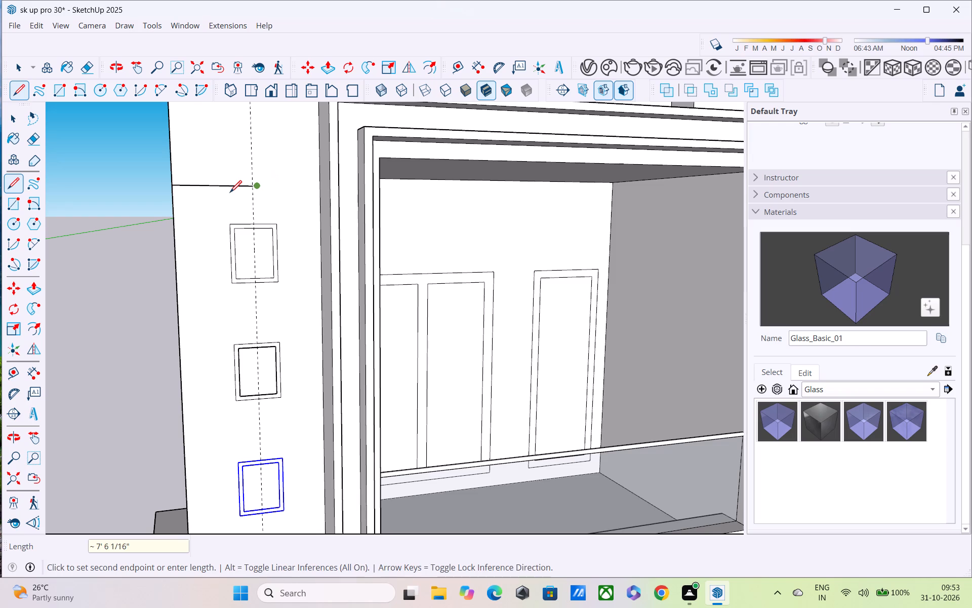
key("Escape")
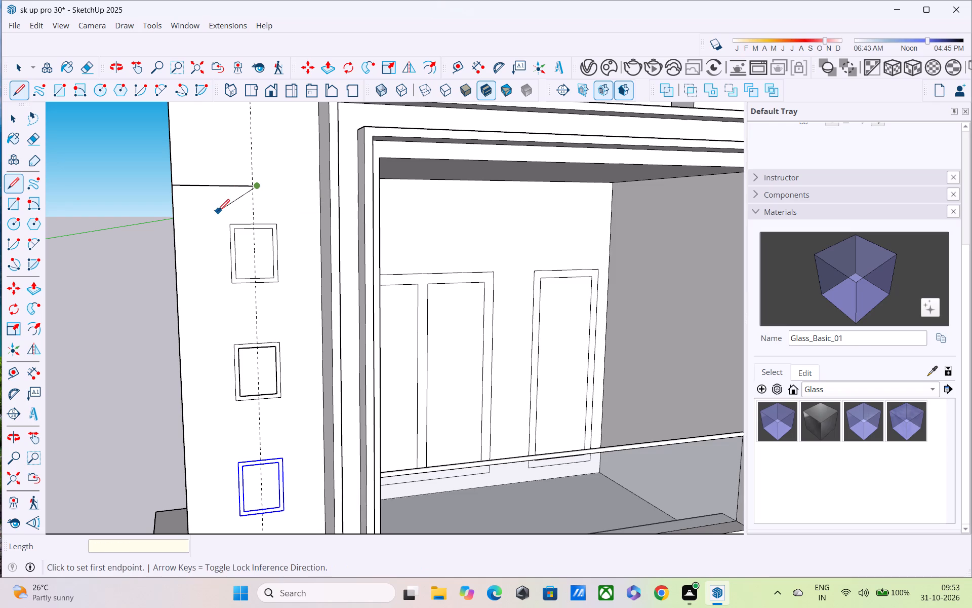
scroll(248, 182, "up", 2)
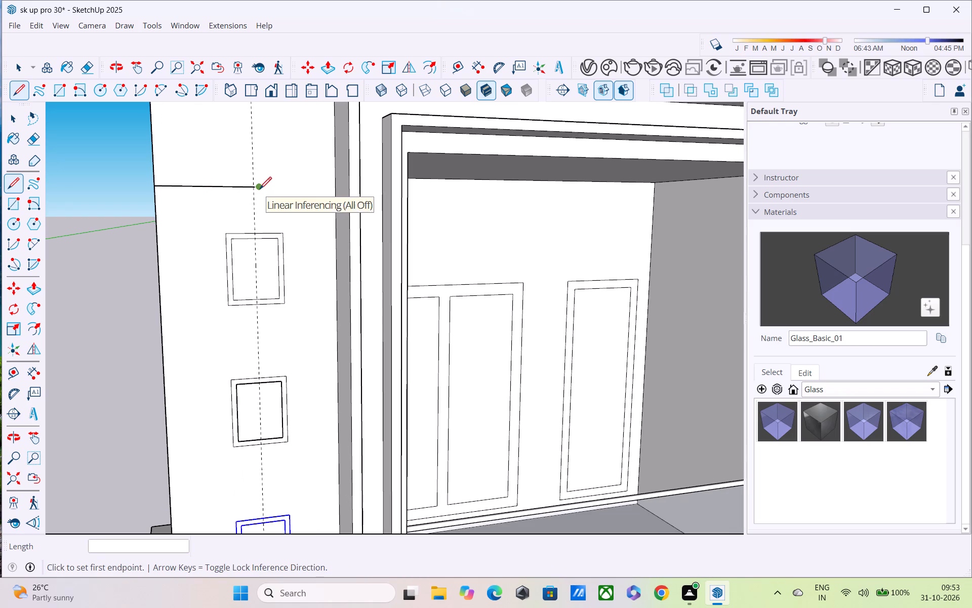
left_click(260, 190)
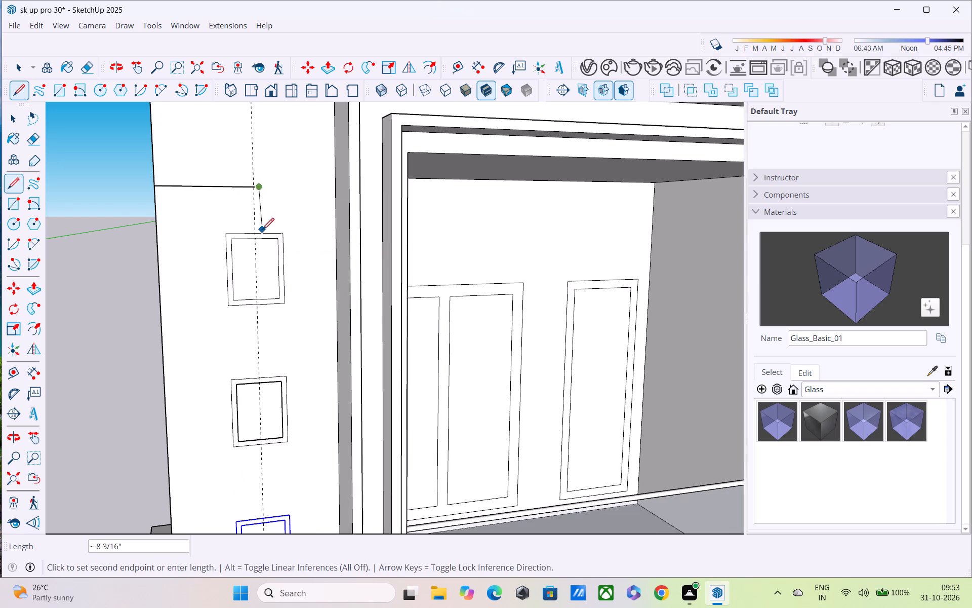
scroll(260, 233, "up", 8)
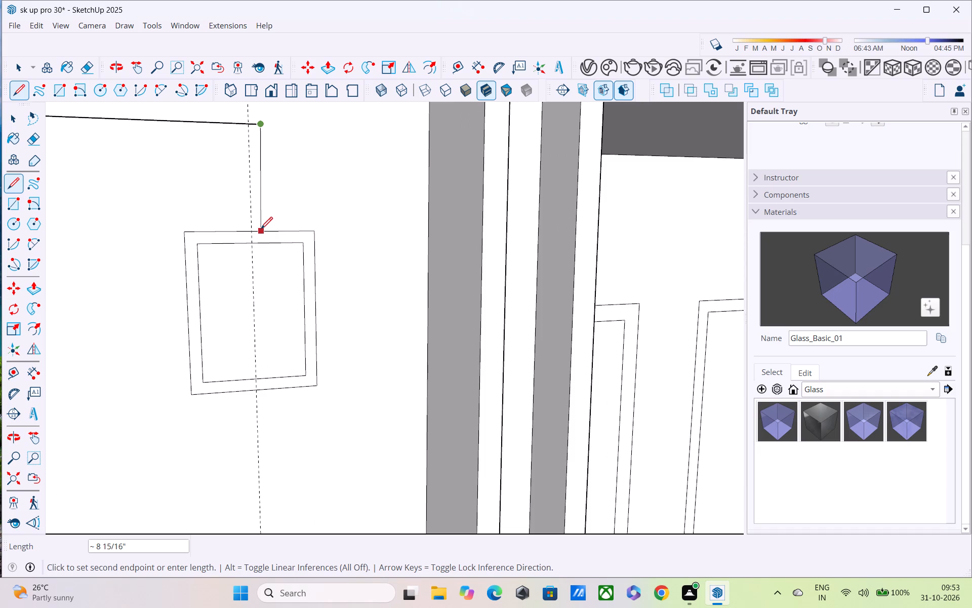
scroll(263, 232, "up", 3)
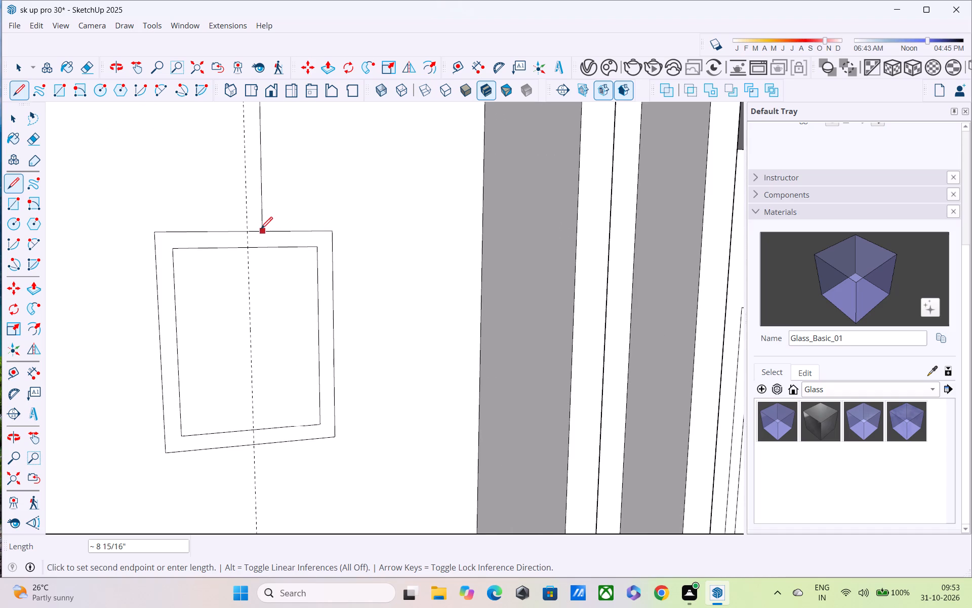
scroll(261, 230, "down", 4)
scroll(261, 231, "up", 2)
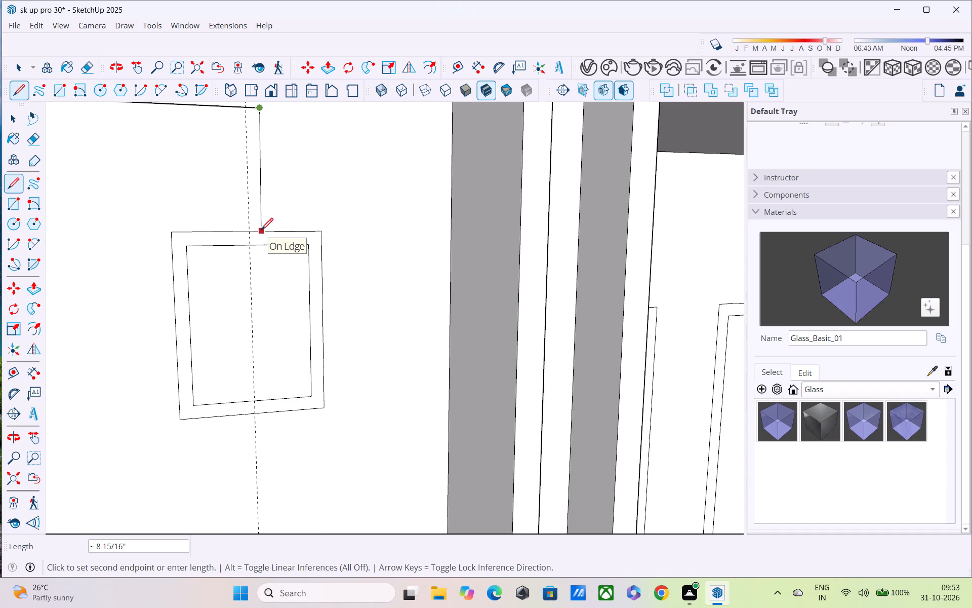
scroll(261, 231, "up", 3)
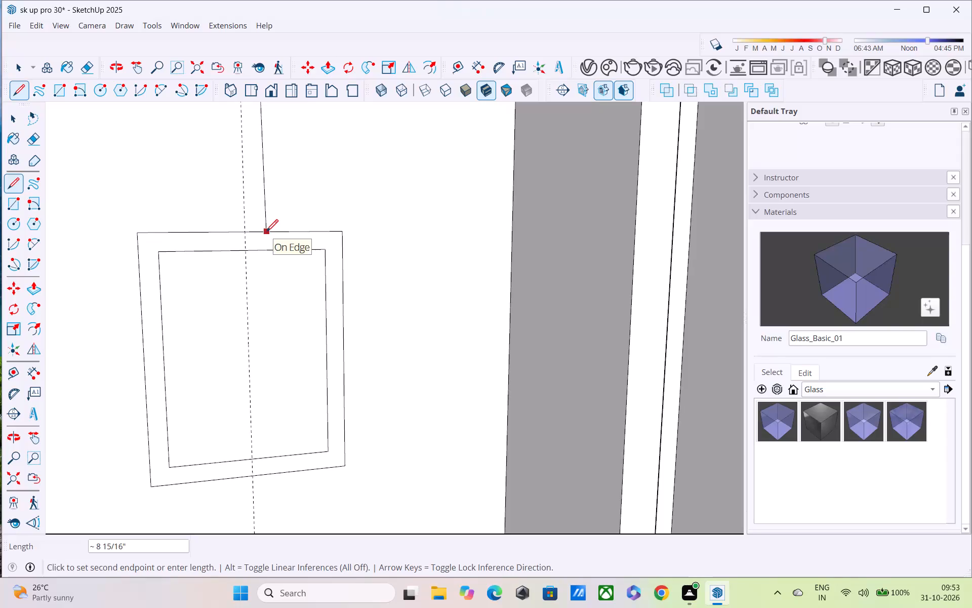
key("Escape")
Copy the horizontal line above the top small rectangle 1" straight down the wall strip.
scroll(266, 231, "down", 7)
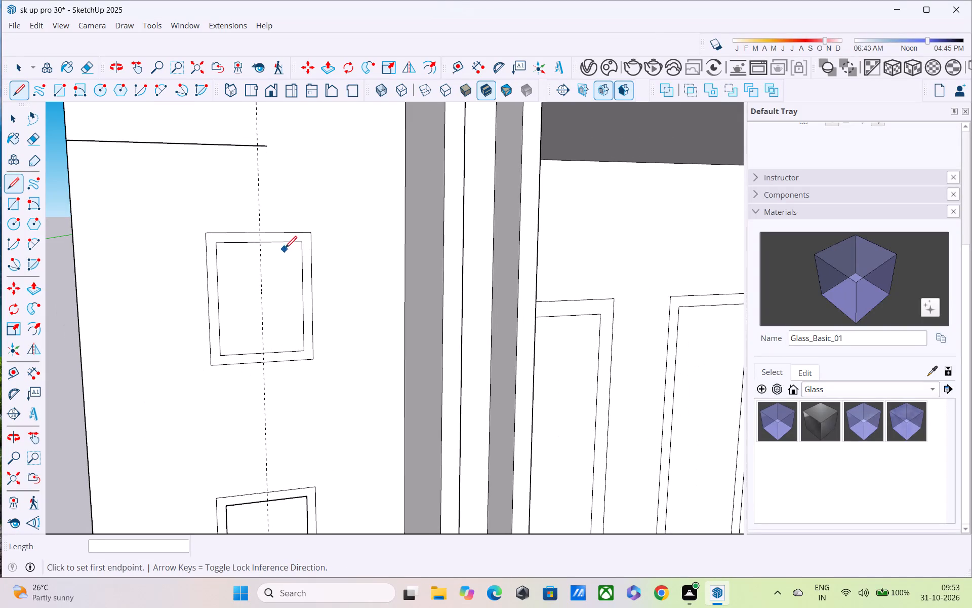
key("space")
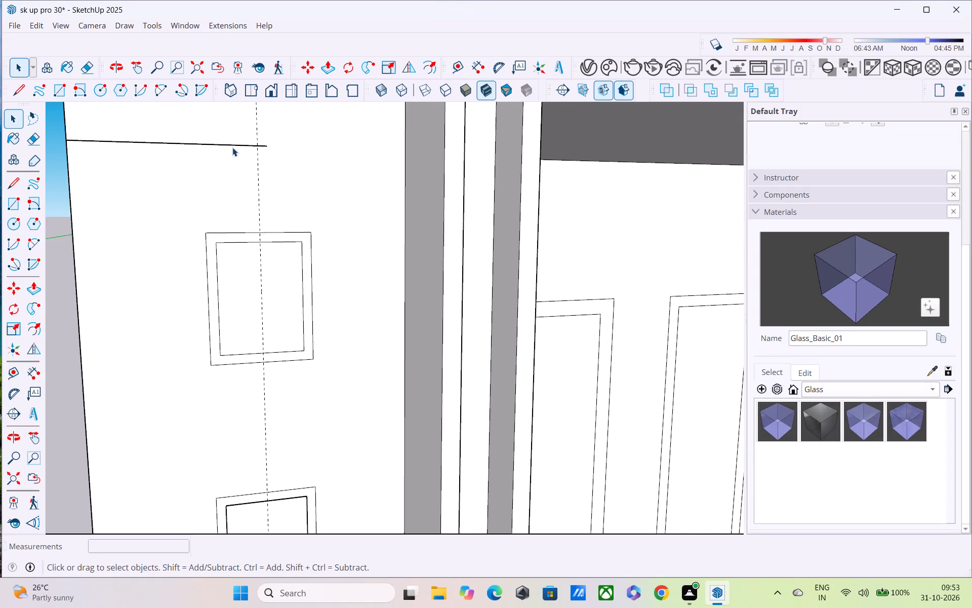
left_click(232, 147)
scroll(215, 163, "down", 5)
left_click(101, 161)
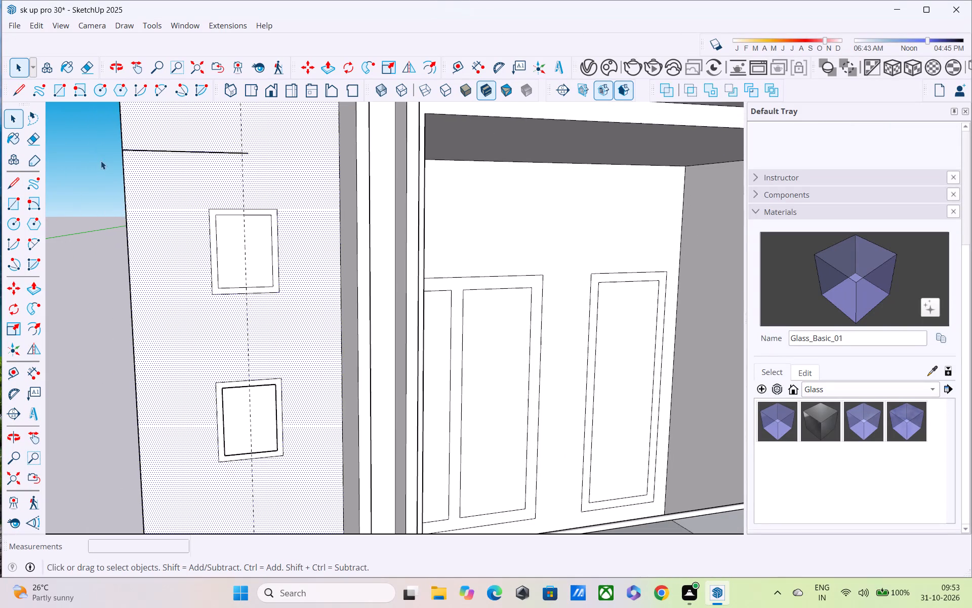
left_click(142, 149)
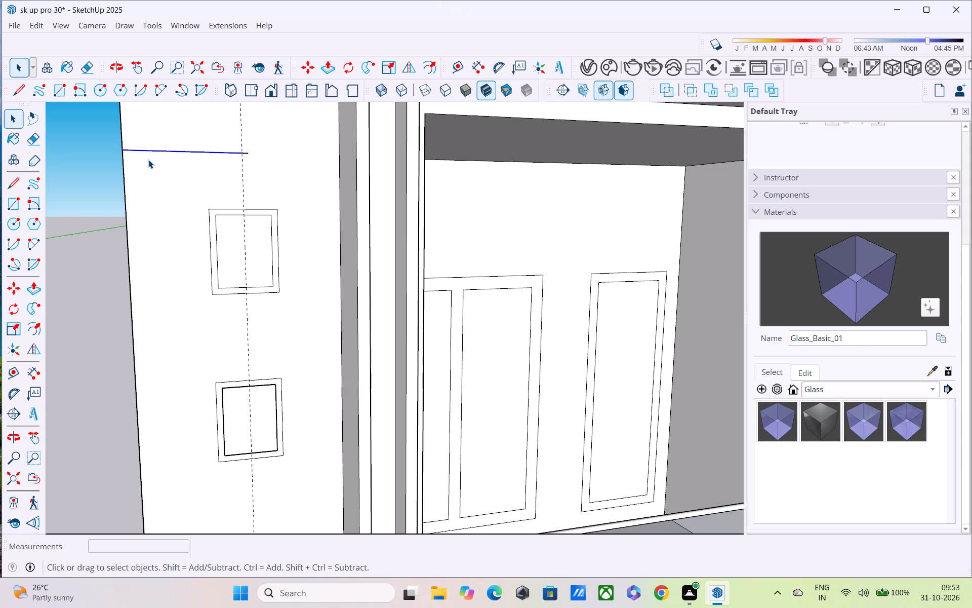
key("m")
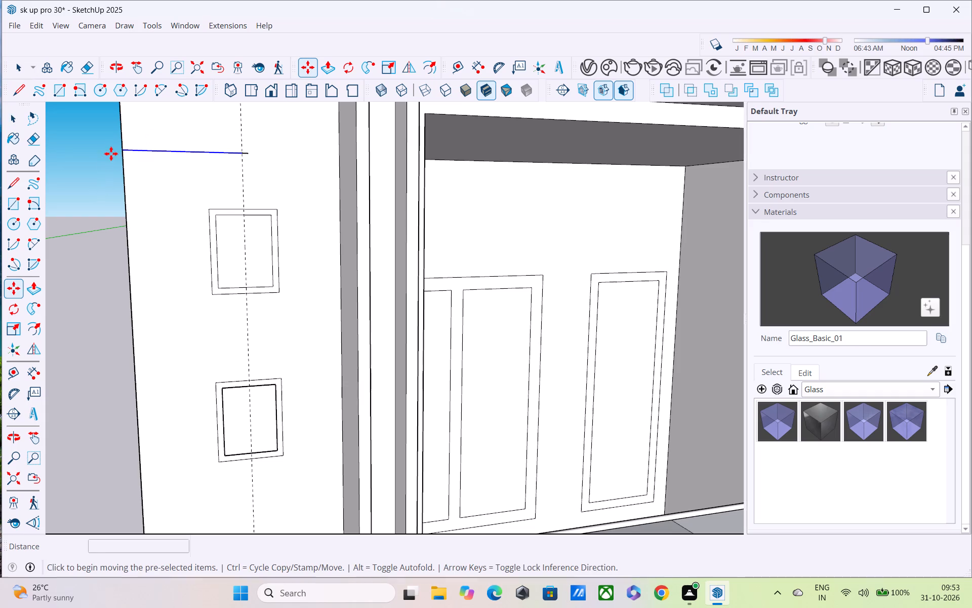
left_click(121, 149)
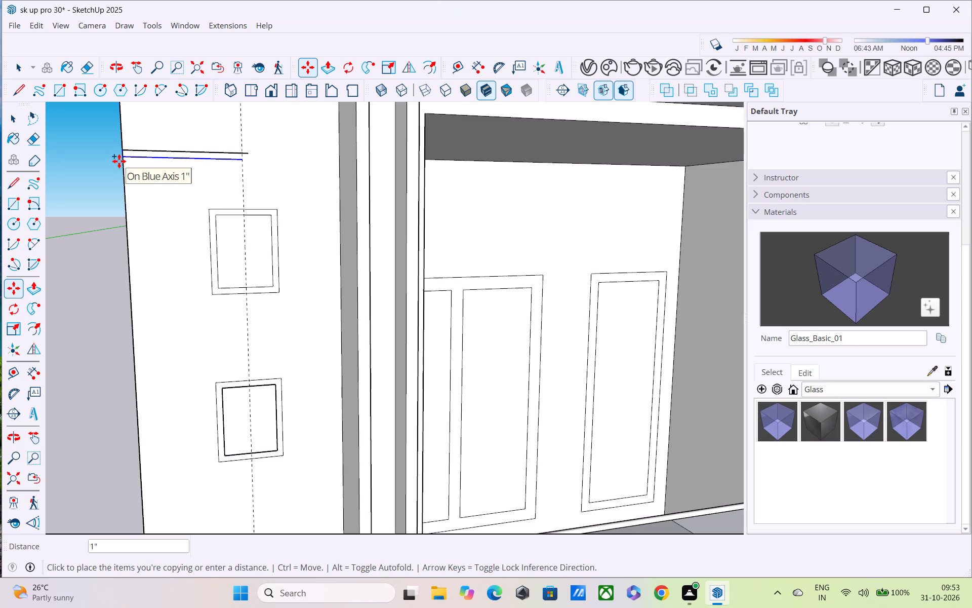
left_click(119, 161)
key("space")
Draw two vertical lines 1" apart from the ends of the two horizontal lines down to the top rectangle's upper edge.
key("l")
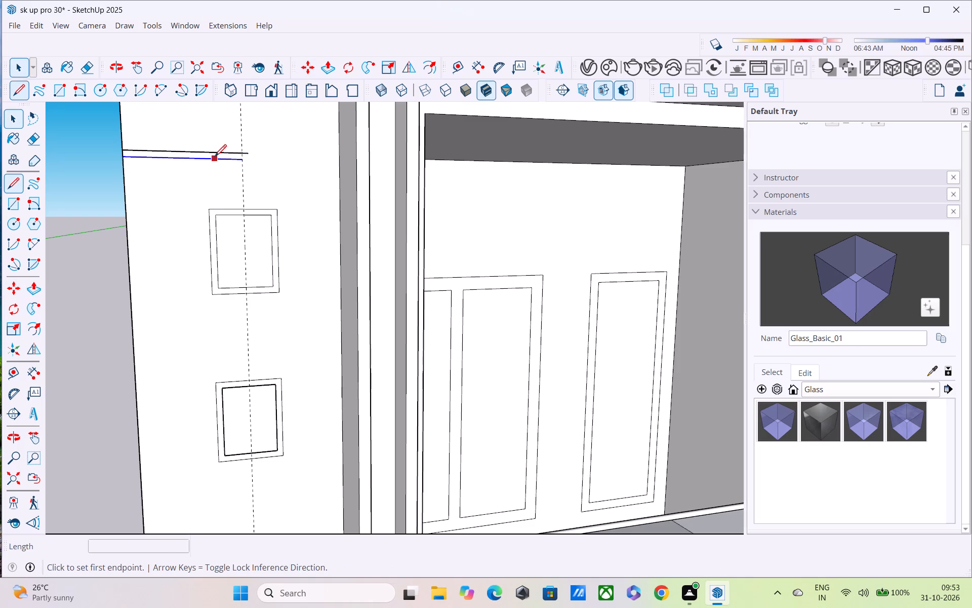
left_click(238, 161)
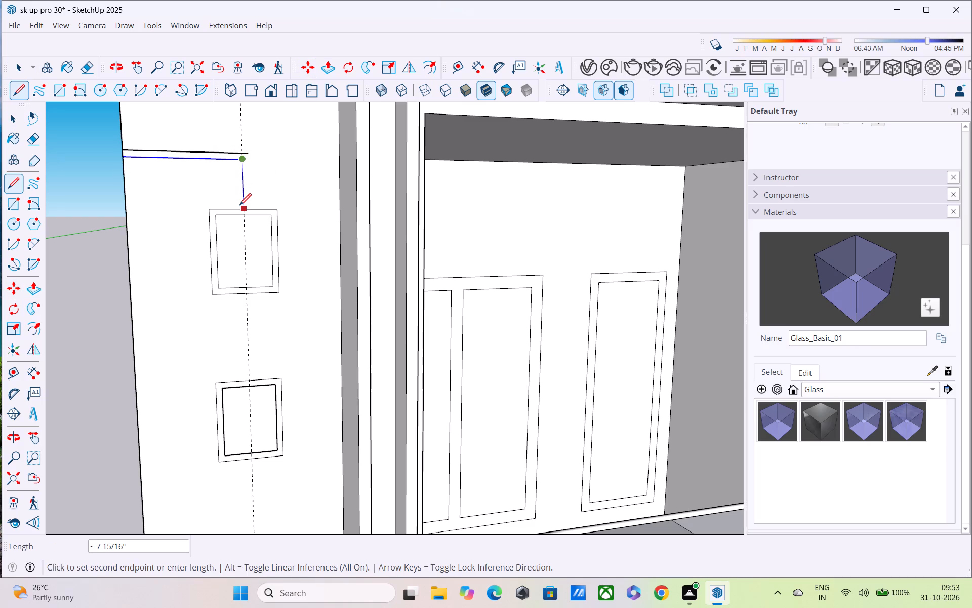
left_click(239, 206)
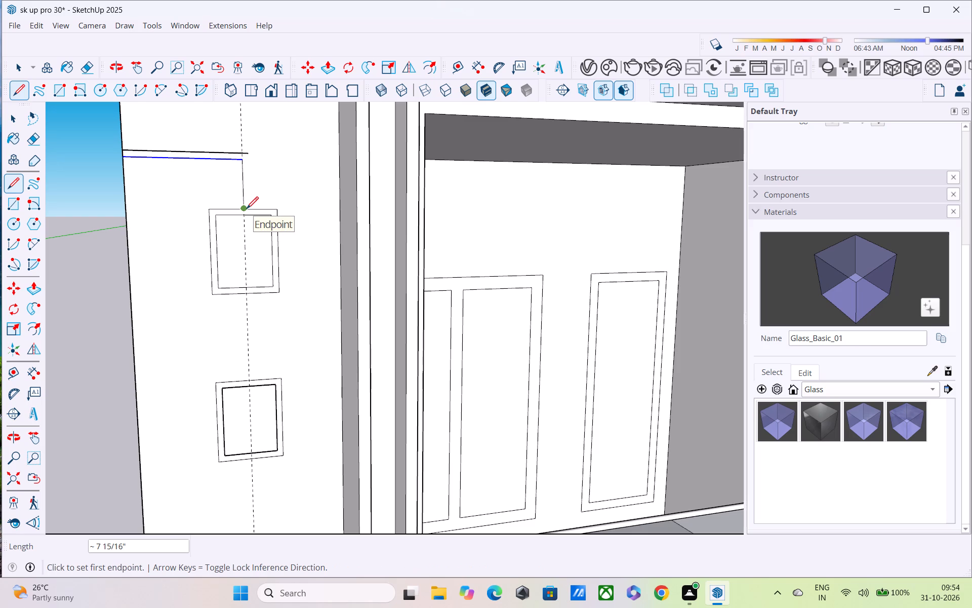
left_click(247, 210)
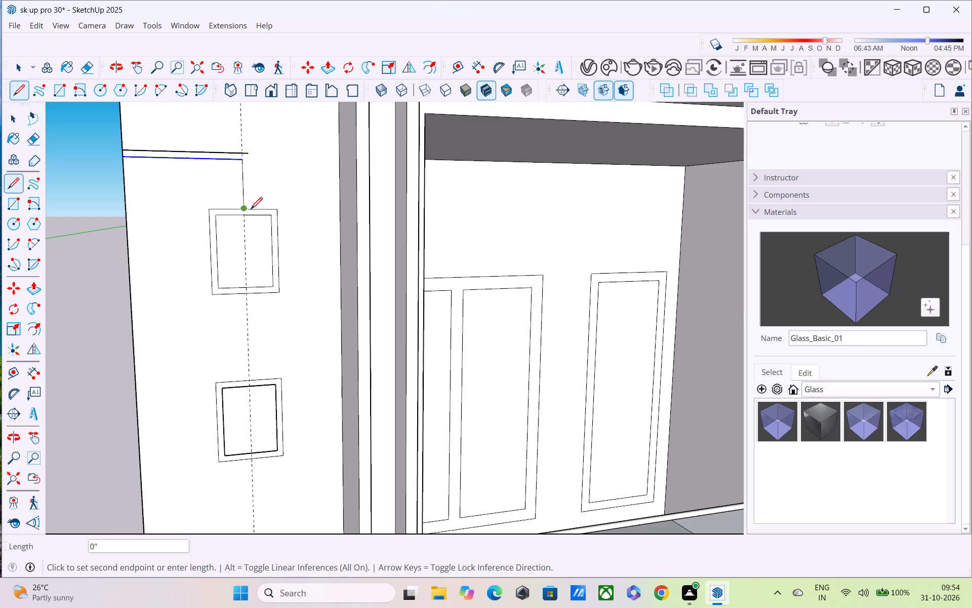
scroll(251, 210, "up", 5)
left_click(248, 210)
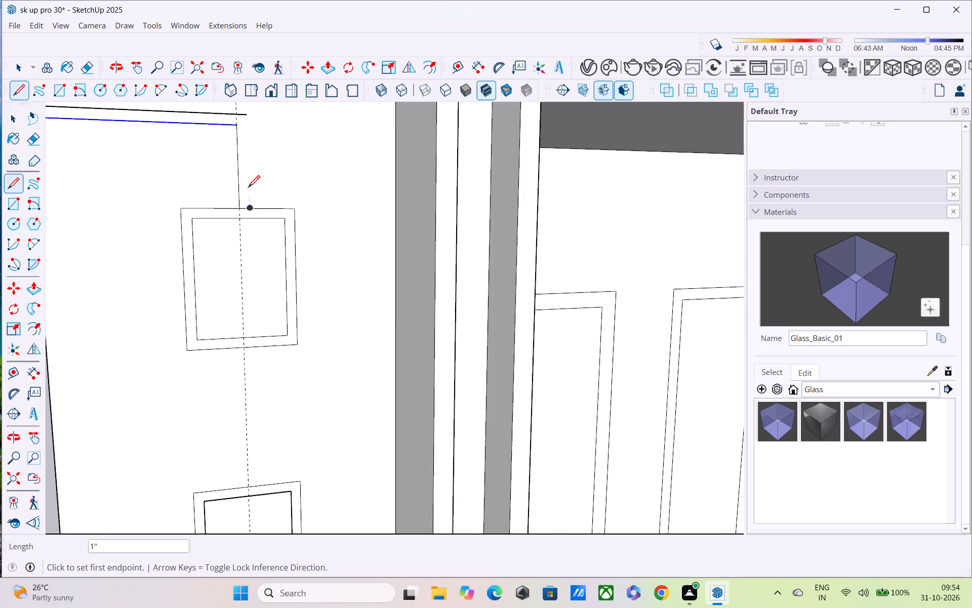
left_click(244, 116)
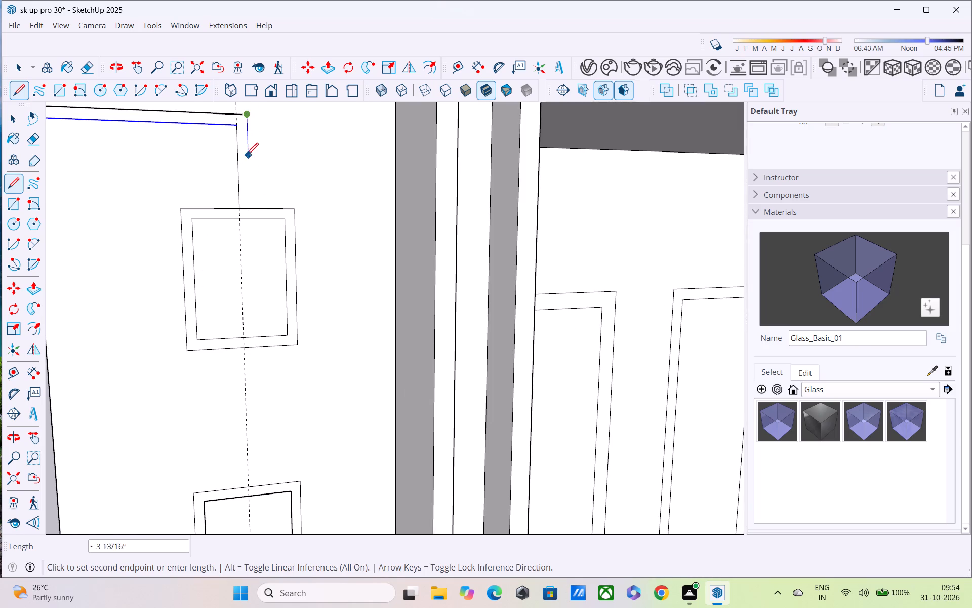
left_click(247, 208)
Connect the first and second bordered rectangles with two close parallel vertical lines about 1' 3" long, the first starting at the bottom-edge midpoint.
scroll(260, 163, "down", 3)
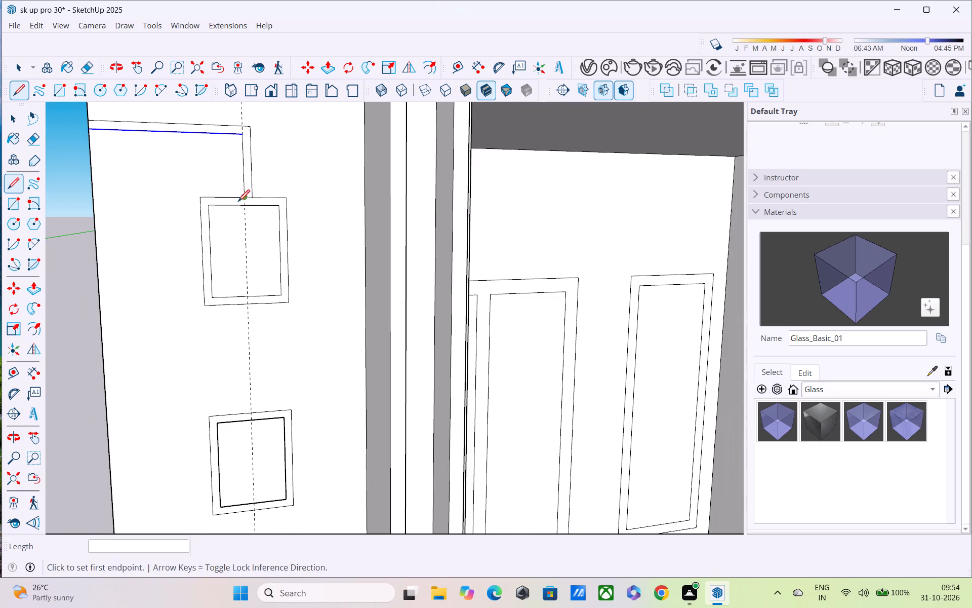
left_click(246, 307)
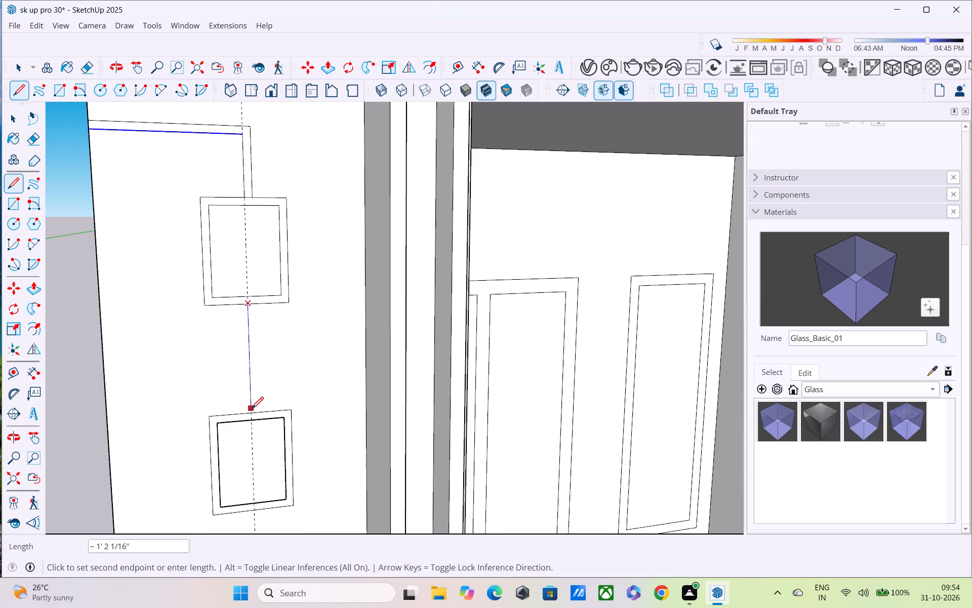
left_click(251, 413)
left_click(261, 411)
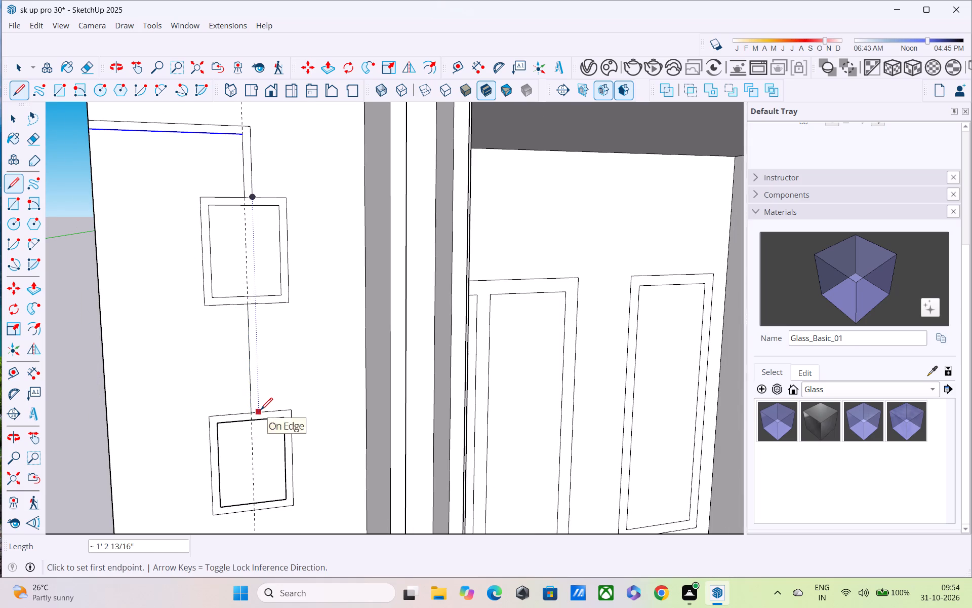
left_click(259, 307)
Connect the second and third bordered rectangles with two close parallel vertical lines about 1' 3" long, the first along the dashed guide.
scroll(259, 308, "down", 4)
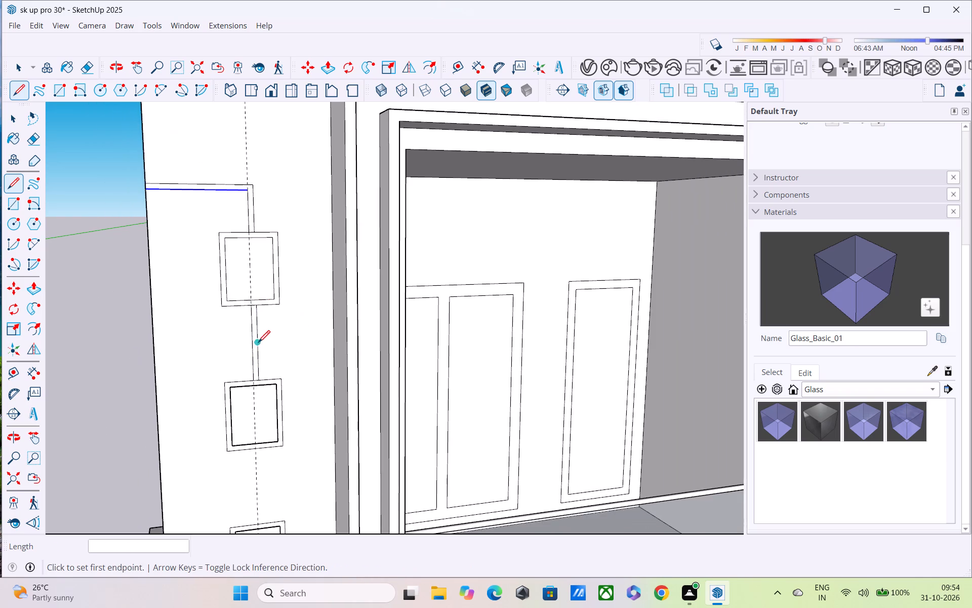
middle_click_drag(258, 344, 258, 238, "shift")
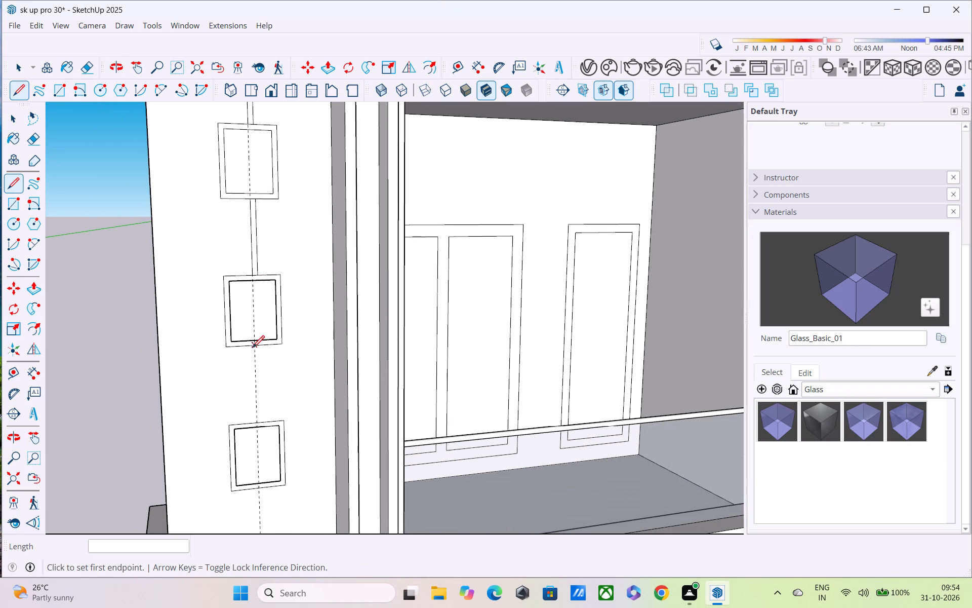
left_click(253, 349)
left_click(256, 425)
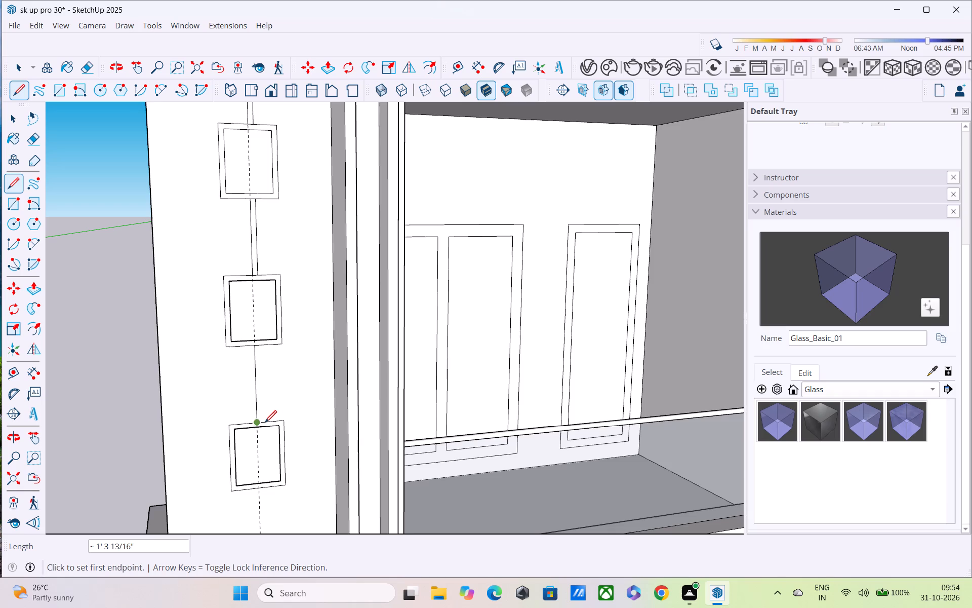
scroll(267, 424, "up", 7)
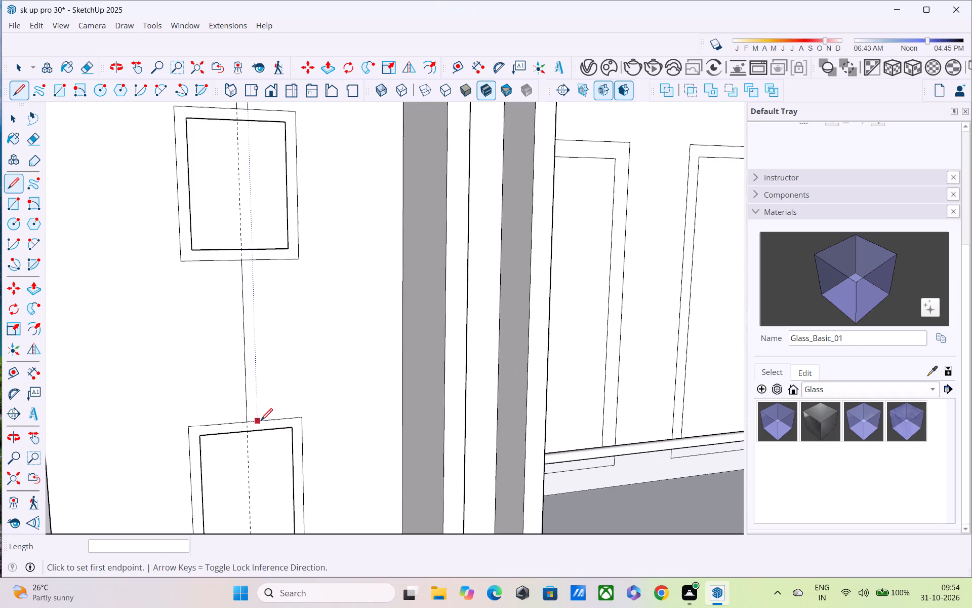
left_click(258, 421)
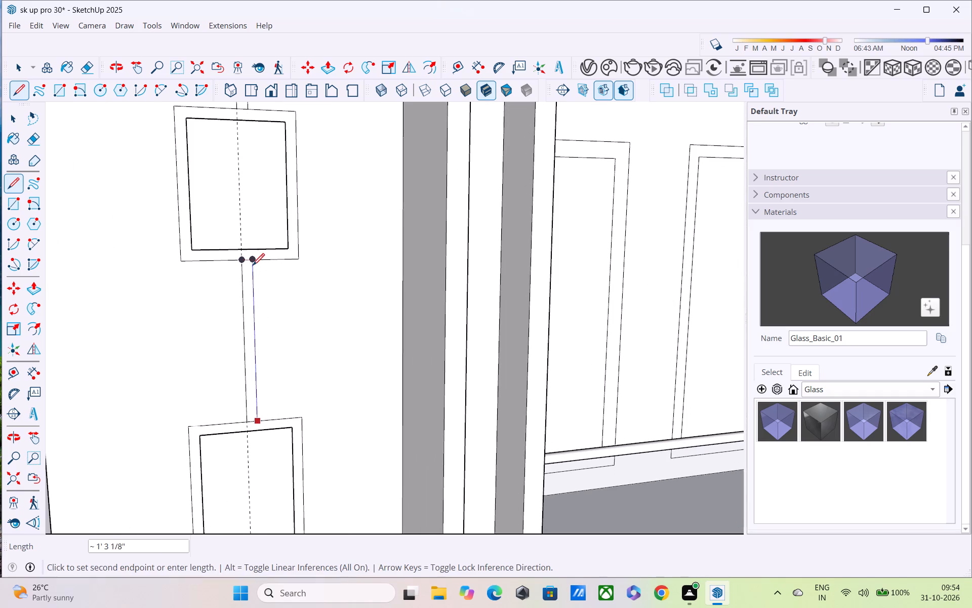
left_click(253, 265)
Draw a line about 7" down the dashed guide from the third bordered rectangle's bottom edge and 1' 6" across to the wall's outer edge.
scroll(253, 270, "down", 5)
middle_click_drag(252, 326, 252, 189)
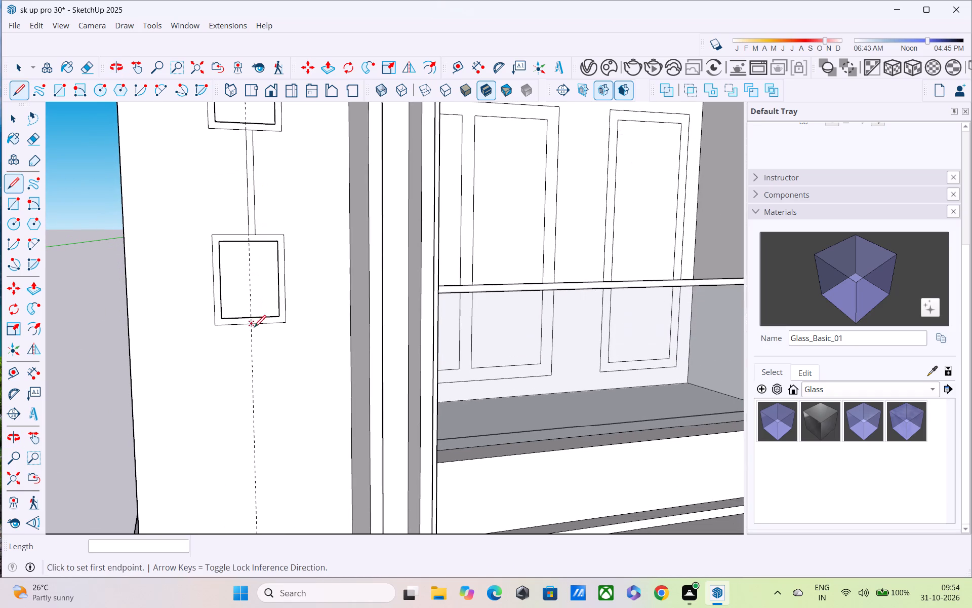
scroll(255, 334, "up", 1)
left_click(255, 324)
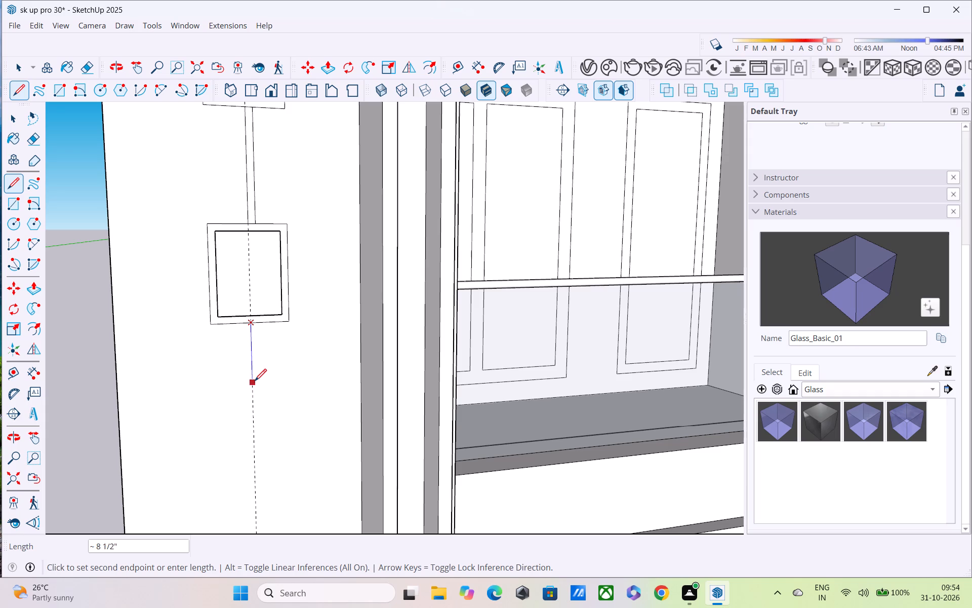
left_click(255, 373)
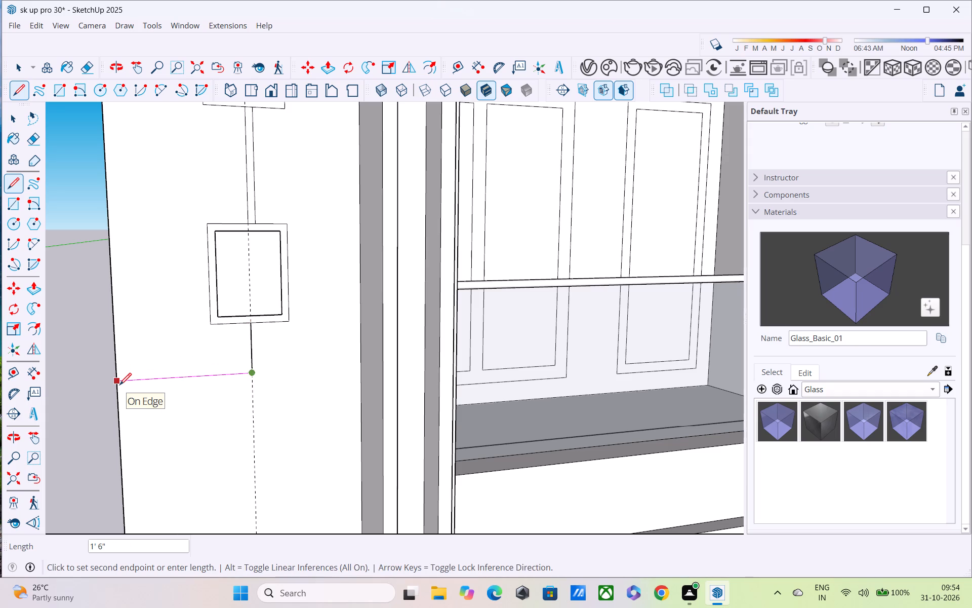
left_click(119, 386)
Draw a second vertical line beside it from the rectangle's bottom edge, extend it 1" lower, and run it across to the wall's outer edge.
scroll(147, 401, "down", 4)
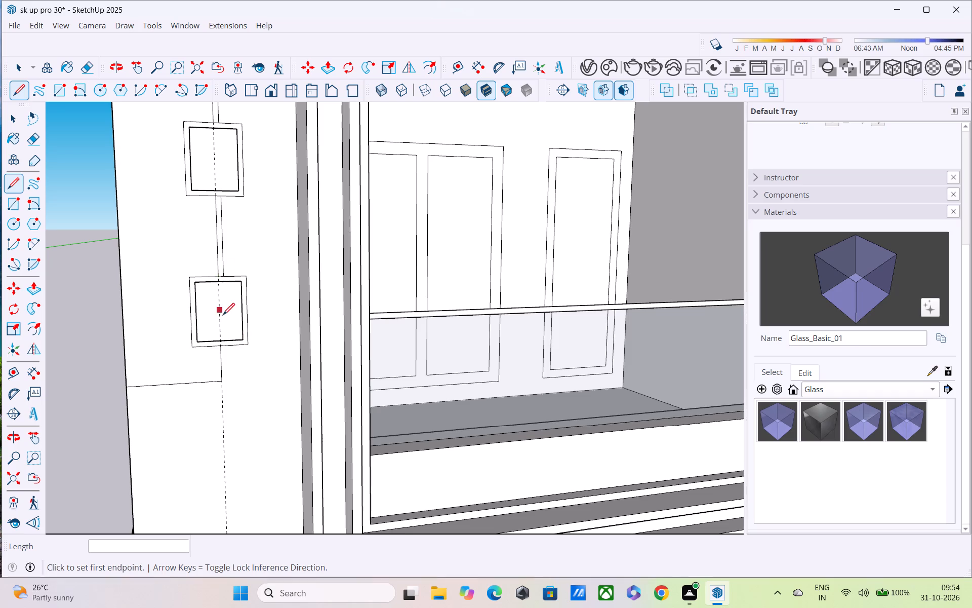
scroll(226, 349, "up", 4)
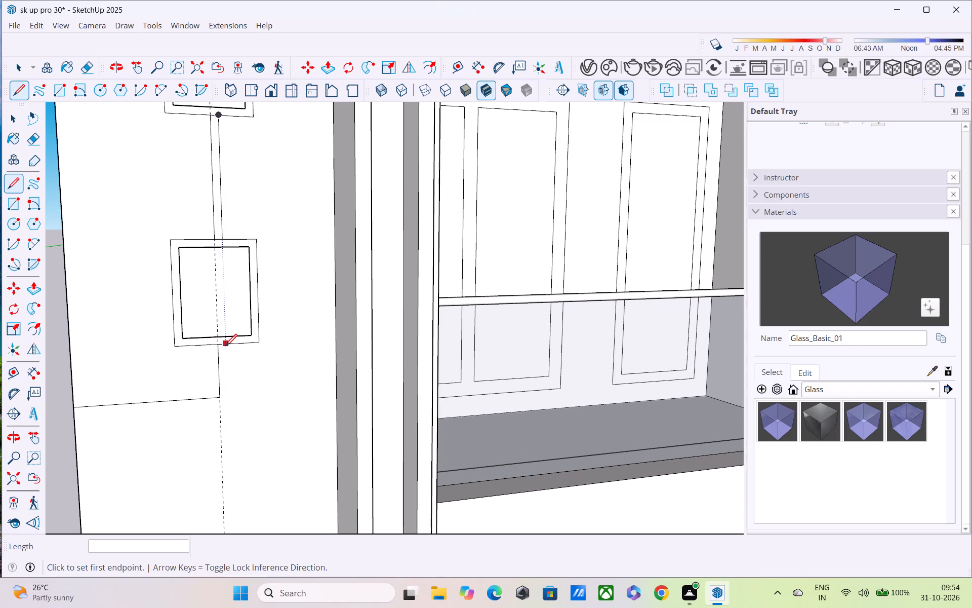
left_click(225, 346)
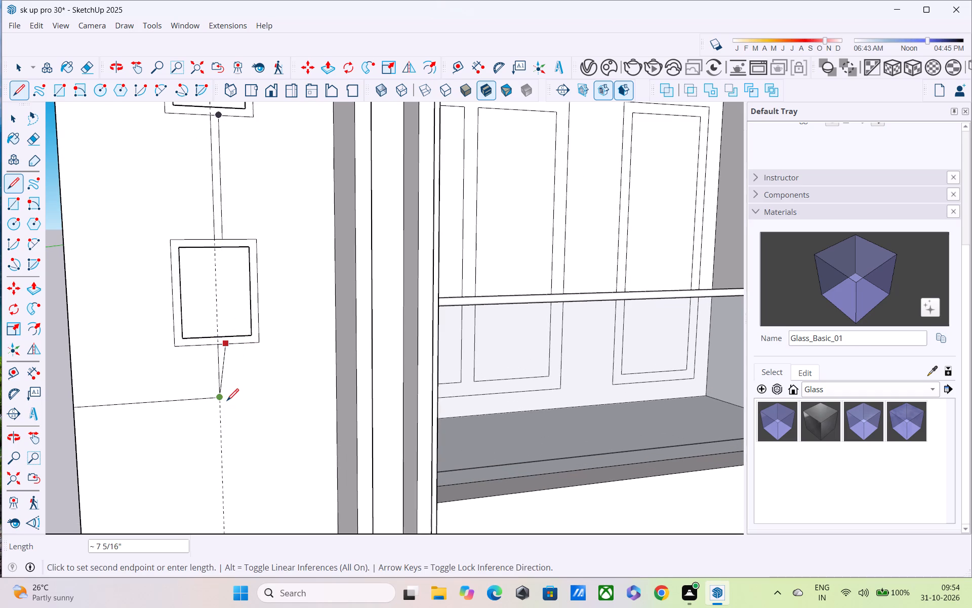
left_click(227, 402)
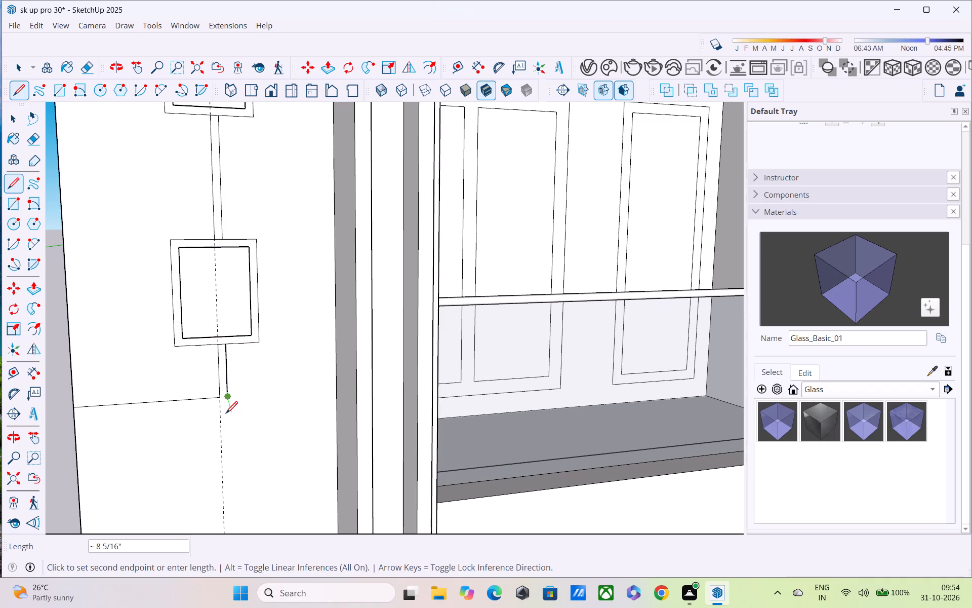
scroll(224, 414, "up", 3)
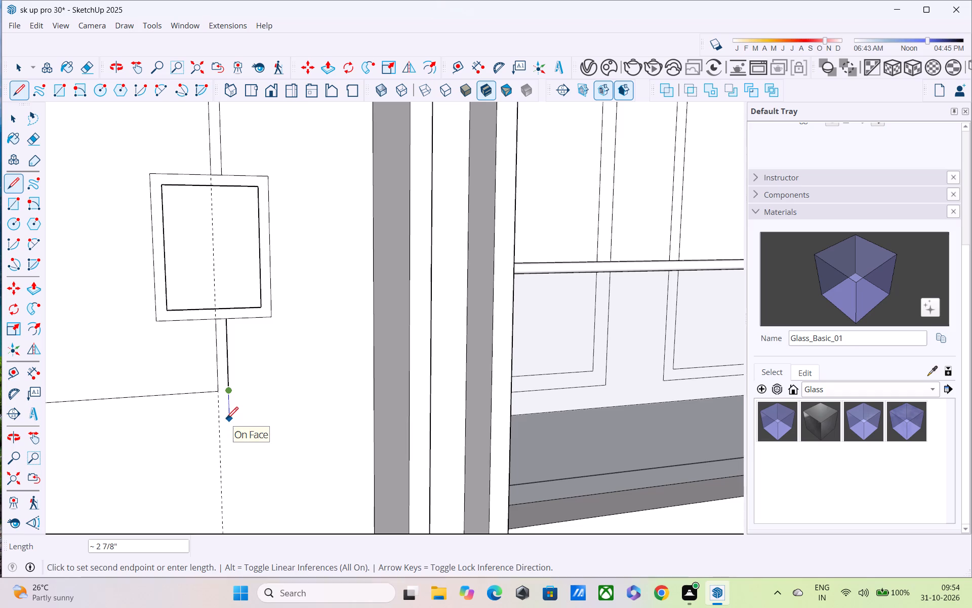
type("1\"")
key("Return")
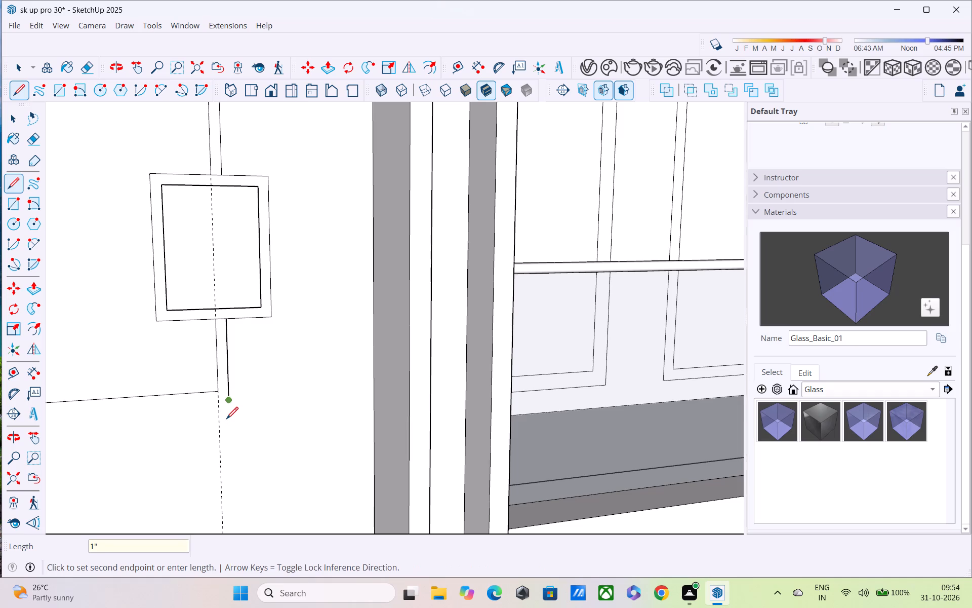
left_click(228, 402)
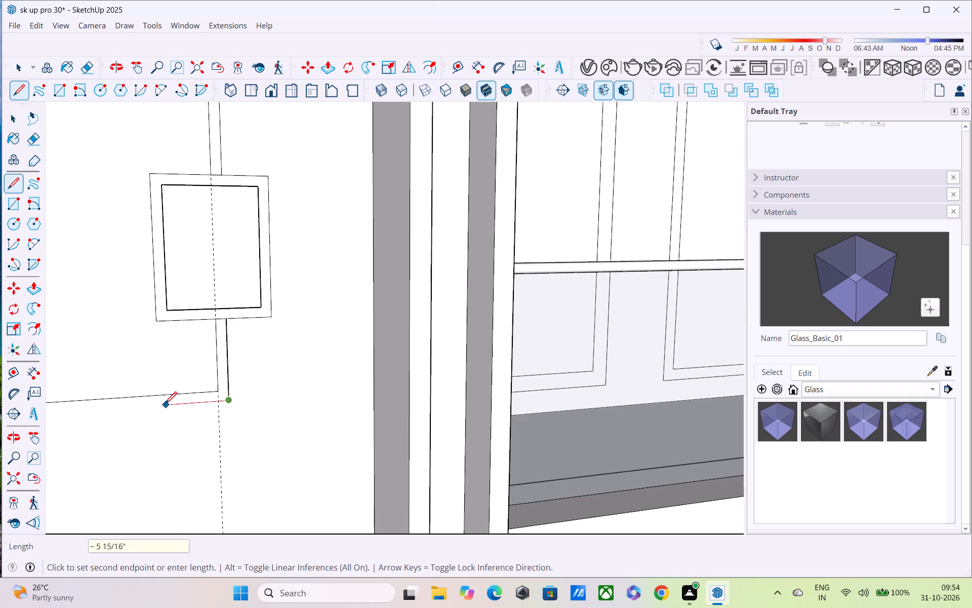
middle_click_drag(171, 402, 467, 412, "shift")
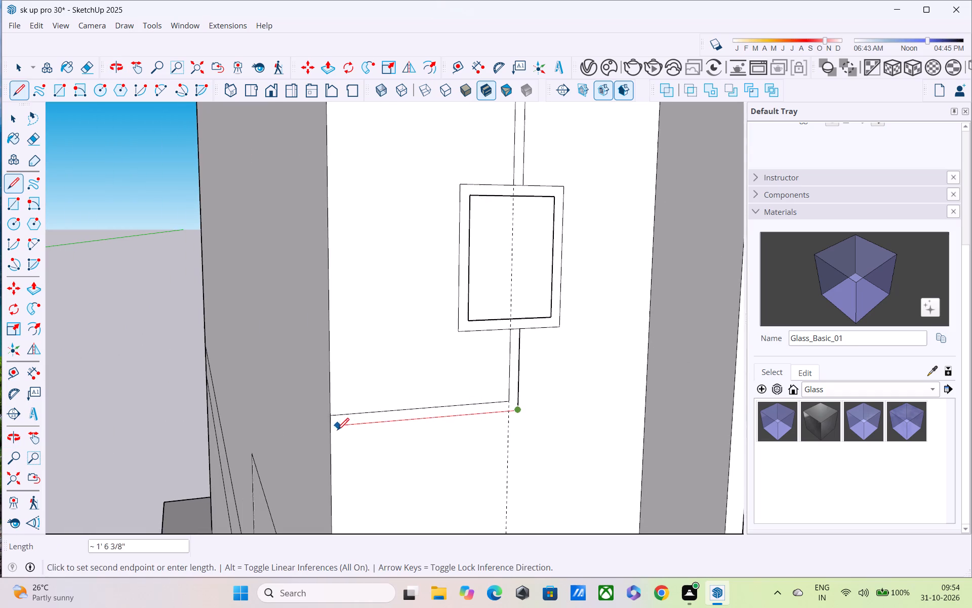
left_click(332, 430)
Examine the linked rectangle detail on the wall strip, and the whole building from the front and side.
scroll(342, 425, "down", 5)
middle_click_drag(396, 430, 342, 395)
scroll(340, 365, "down", 6)
middle_click_drag(364, 373, 464, 543)
scroll(437, 450, "down", 1)
middle_click_drag(438, 450, 495, 607, "shift")
middle_click_drag(442, 438, 392, 203)
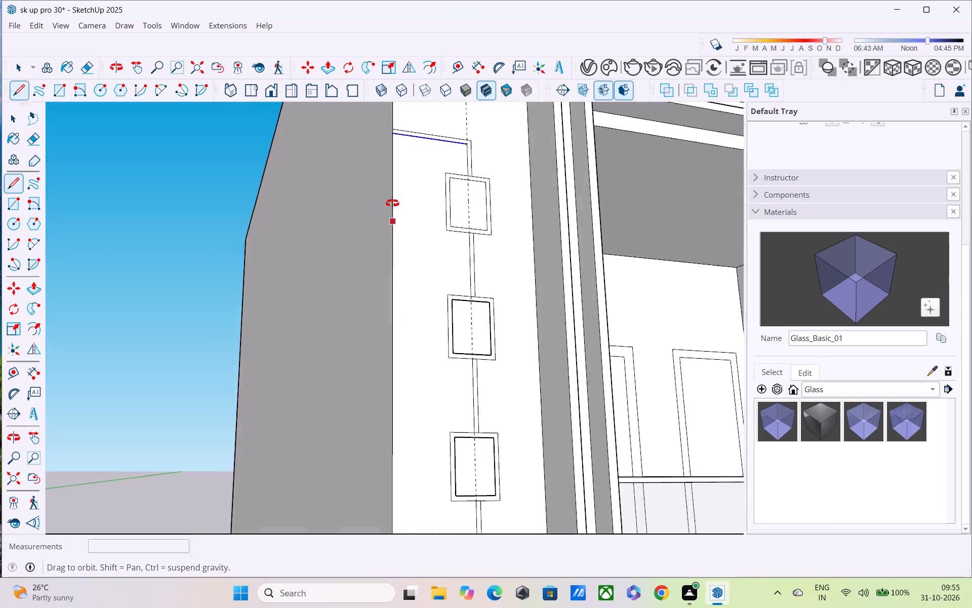
middle_click_drag(392, 203, 386, 194)
scroll(384, 201, "down", 3)
middle_click_drag(388, 233, 361, 275)
scroll(372, 236, "up", 4)
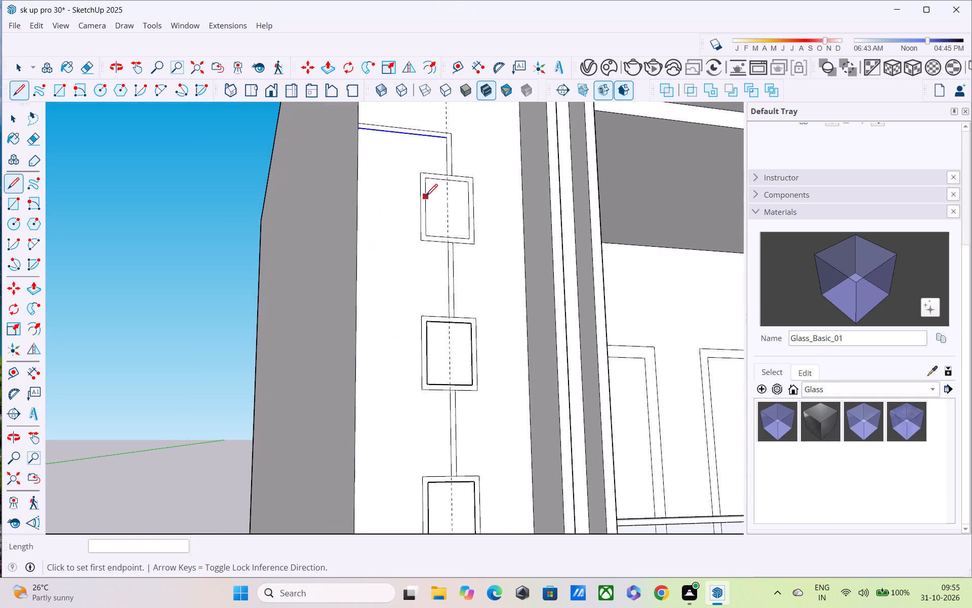
key("space")
scroll(421, 231, "down", 9)
middle_click_drag(435, 289, 368, 322)
scroll(367, 323, "down", 4)
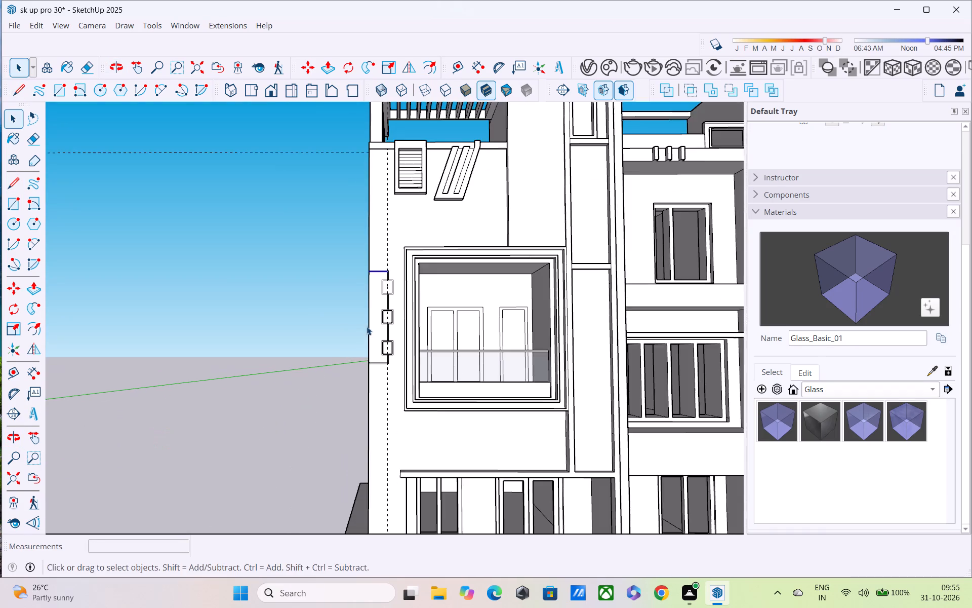
middle_click_drag(367, 326, 322, 182)
scroll(318, 184, "down", 3)
middle_click_drag(321, 242, 331, 342)
scroll(329, 330, "down", 3)
scroll(331, 324, "up", 3)
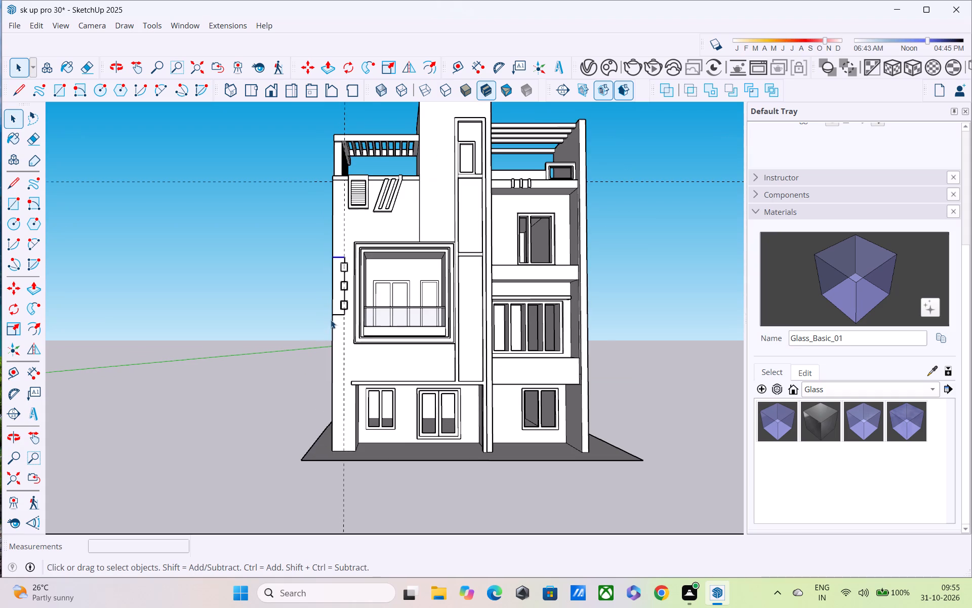
scroll(331, 320, "up", 1)
middle_click_drag(336, 320, 296, 330, "shift")
middle_click_drag(345, 279, 262, 292)
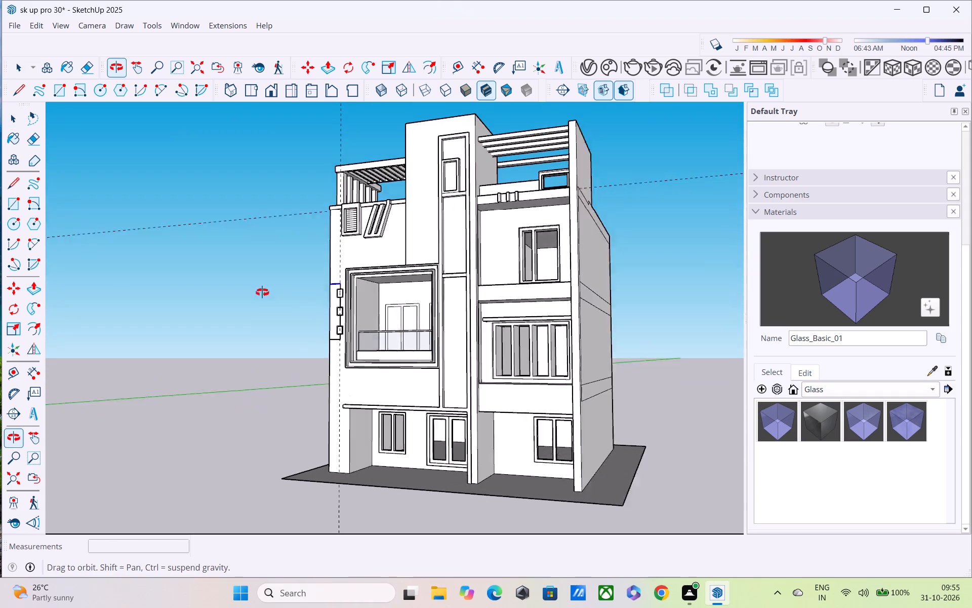
middle_click_drag(262, 292, 238, 305)
middle_click_drag(438, 347, 464, 249, "shift")
middle_click_drag(542, 271, 588, 344)
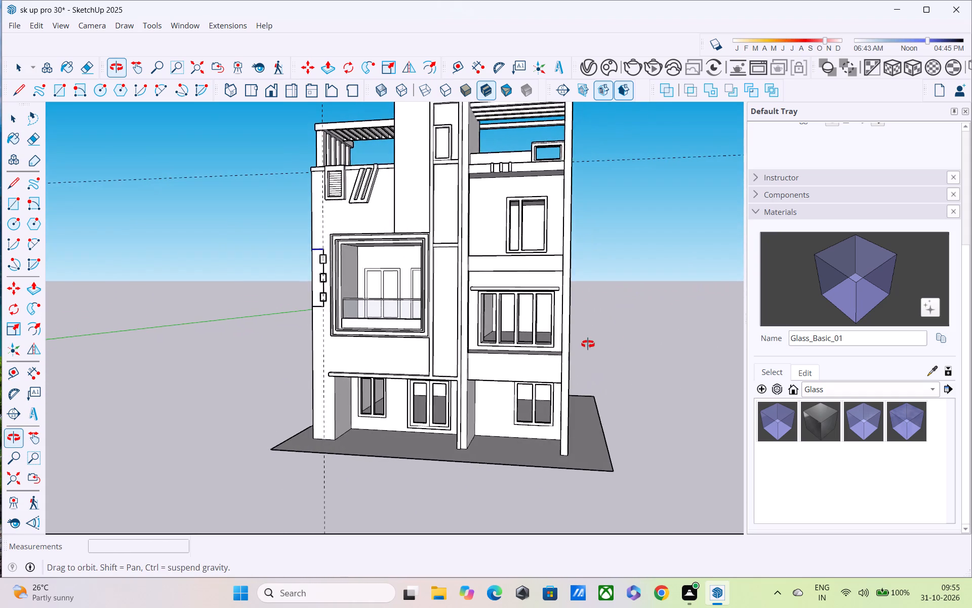
middle_click_drag(588, 344, 589, 344)
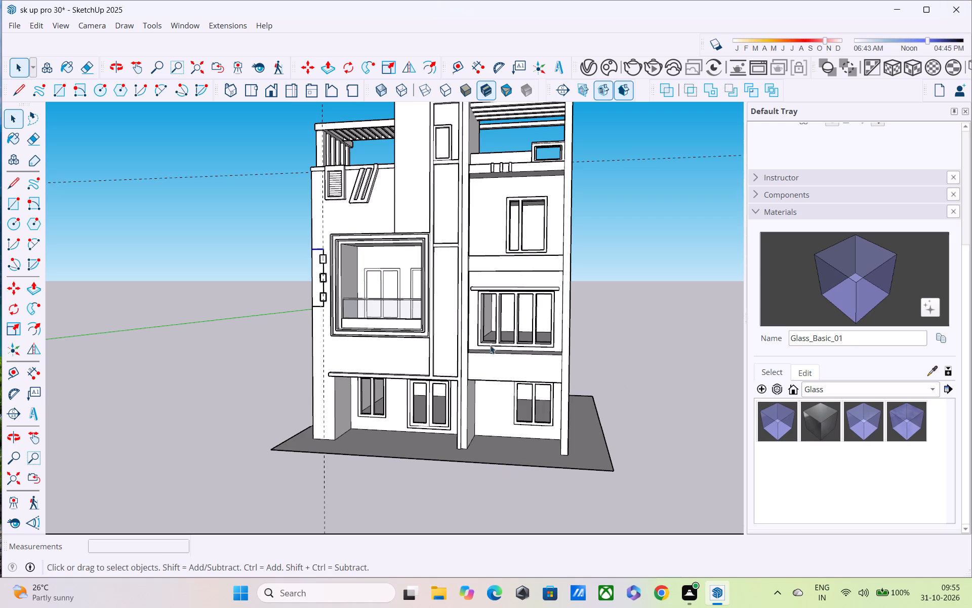
middle_click_drag(489, 335, 437, 383)
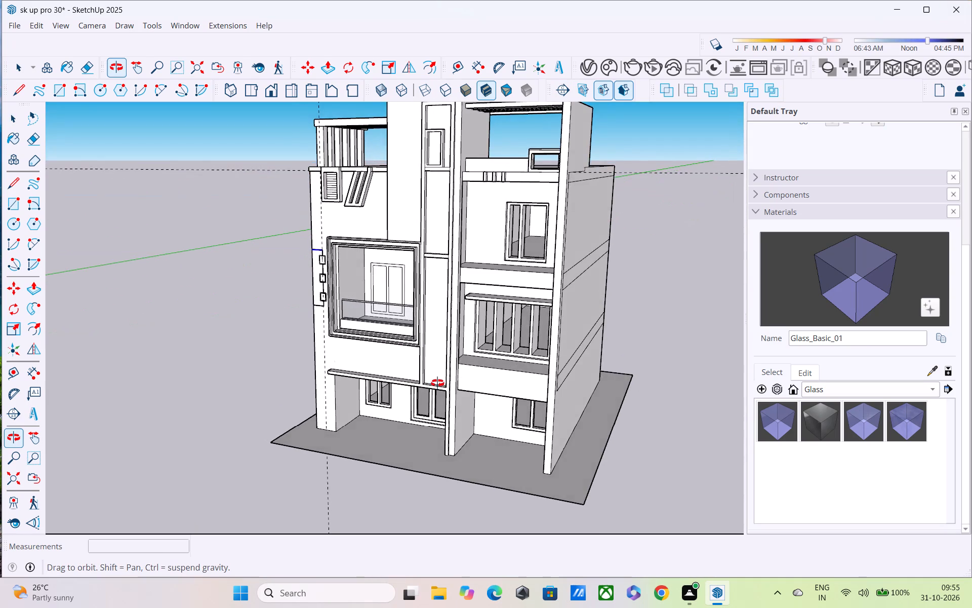
middle_click_drag(437, 383, 398, 347)
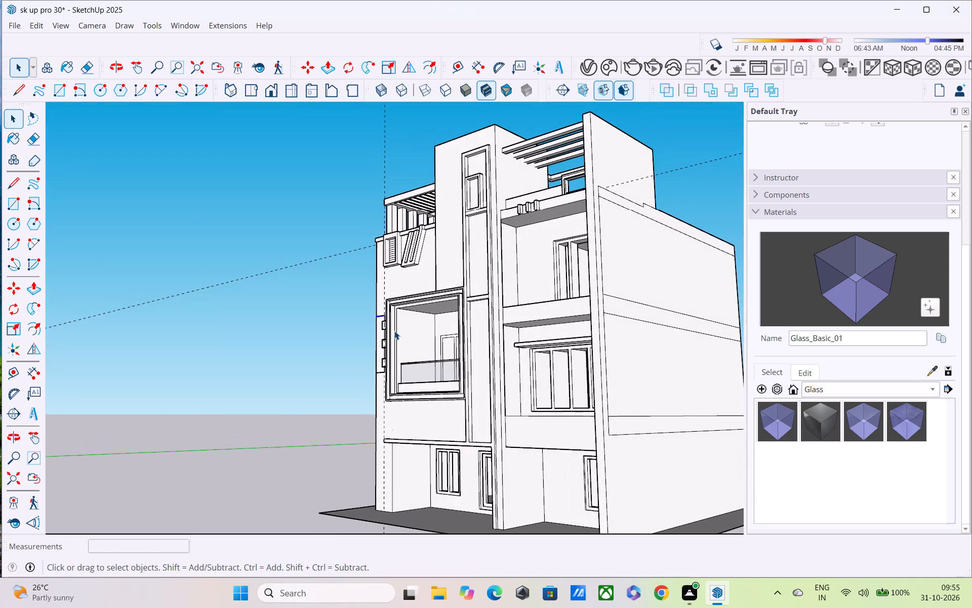
scroll(394, 330, "up", 2)
middle_click_drag(400, 333, 560, 354)
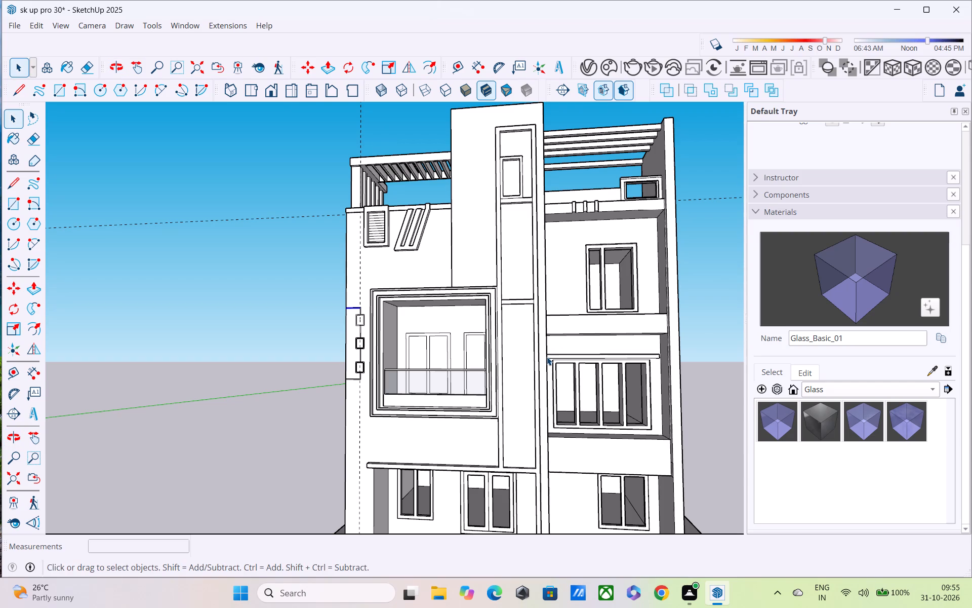
middle_click_drag(546, 355, 443, 381)
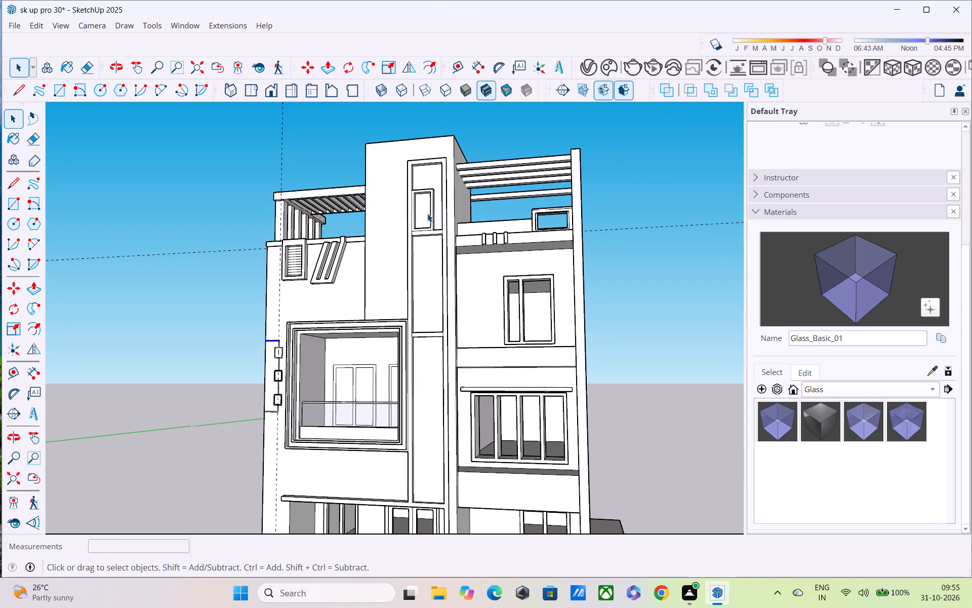
scroll(445, 222, "down", 2)
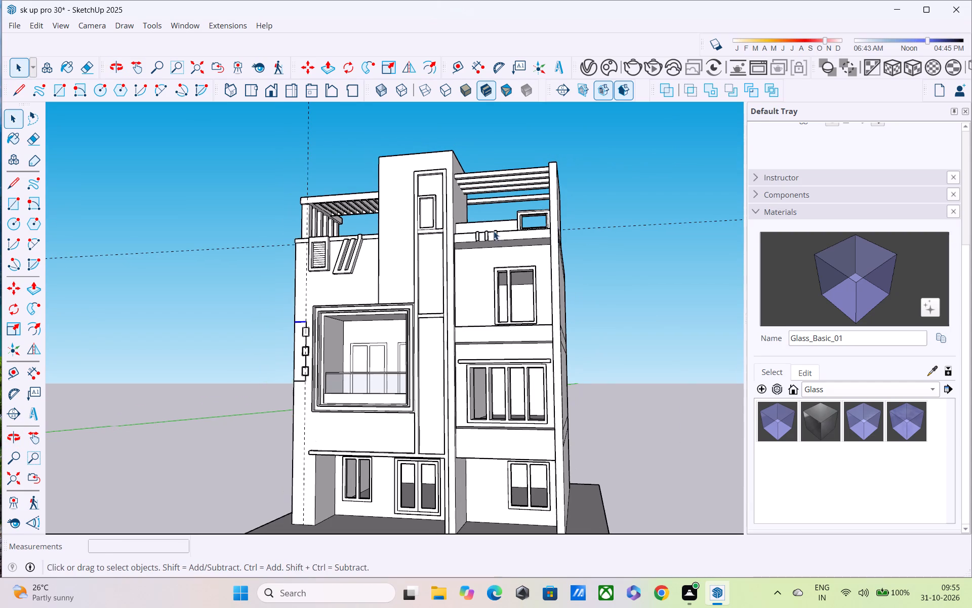
middle_click_drag(522, 239, 396, 238)
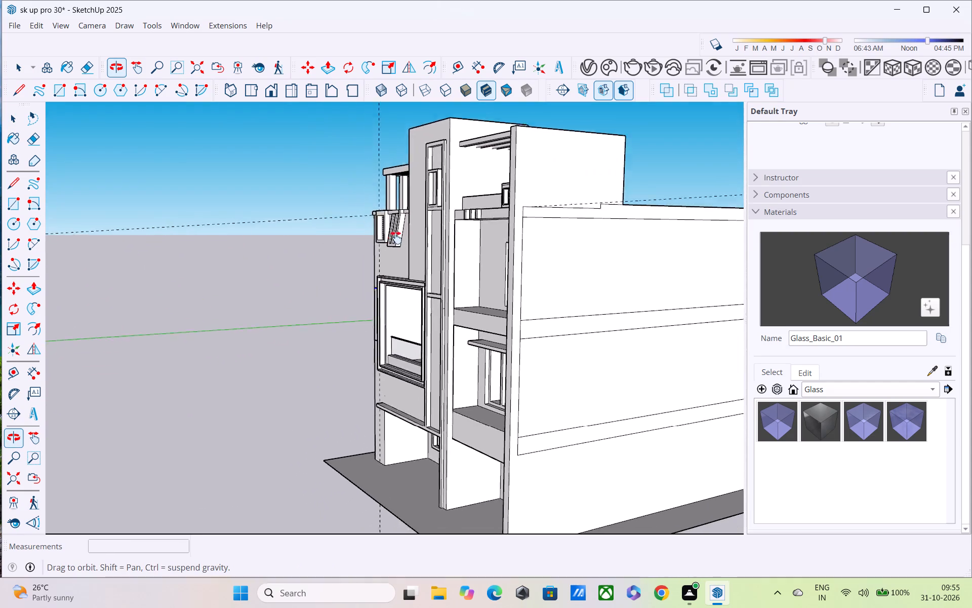
middle_click_drag(396, 238, 354, 203)
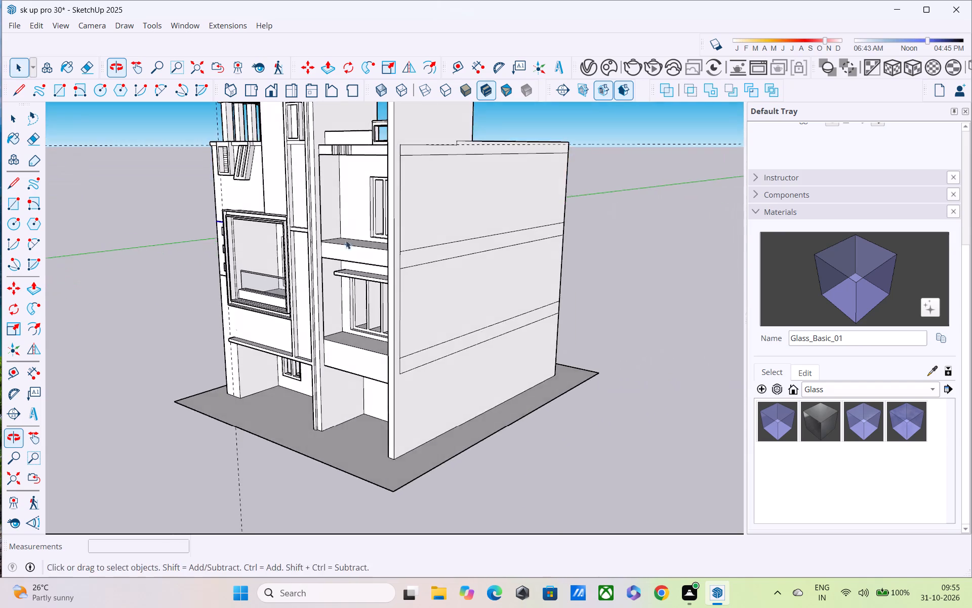
middle_click_drag(352, 256, 634, 263)
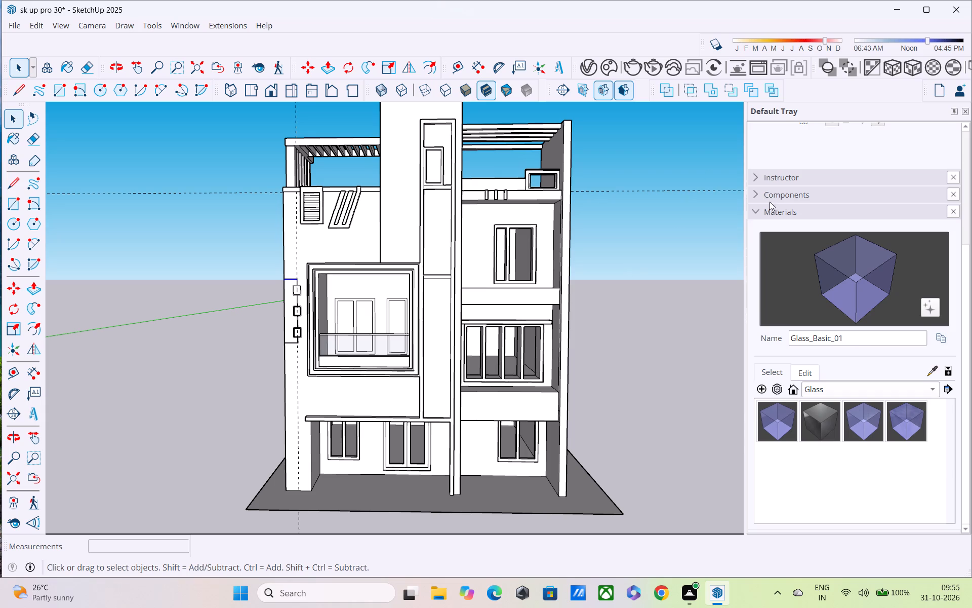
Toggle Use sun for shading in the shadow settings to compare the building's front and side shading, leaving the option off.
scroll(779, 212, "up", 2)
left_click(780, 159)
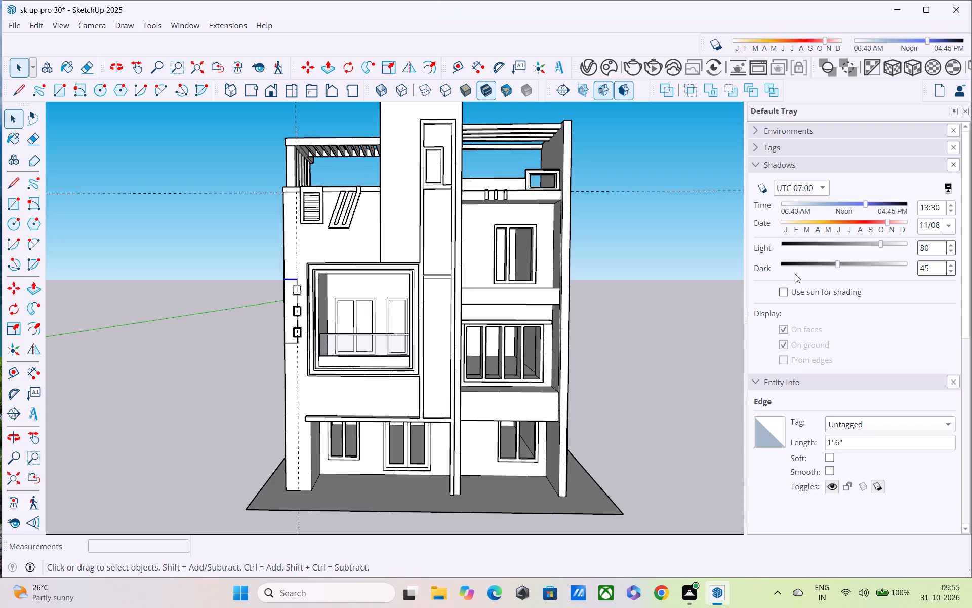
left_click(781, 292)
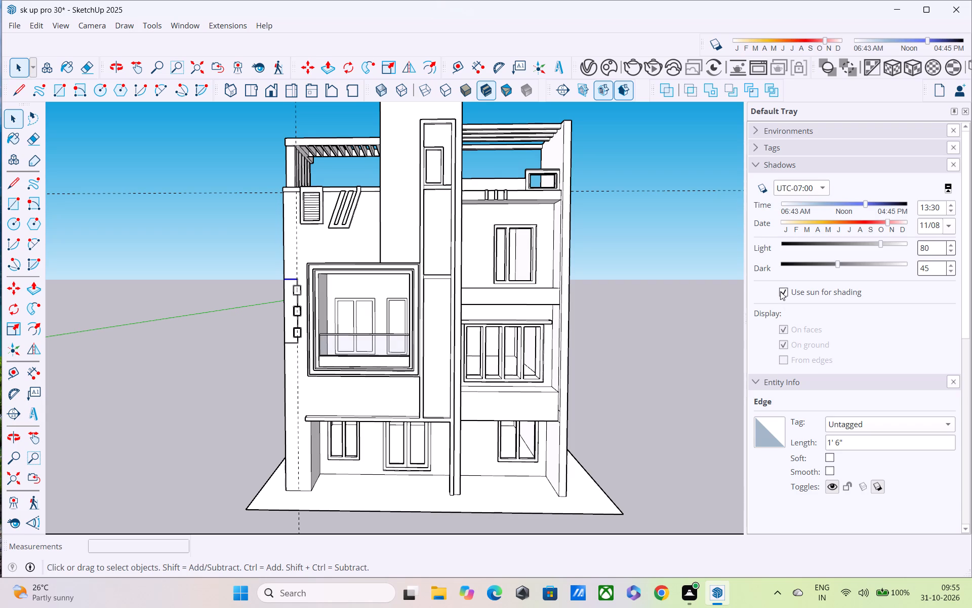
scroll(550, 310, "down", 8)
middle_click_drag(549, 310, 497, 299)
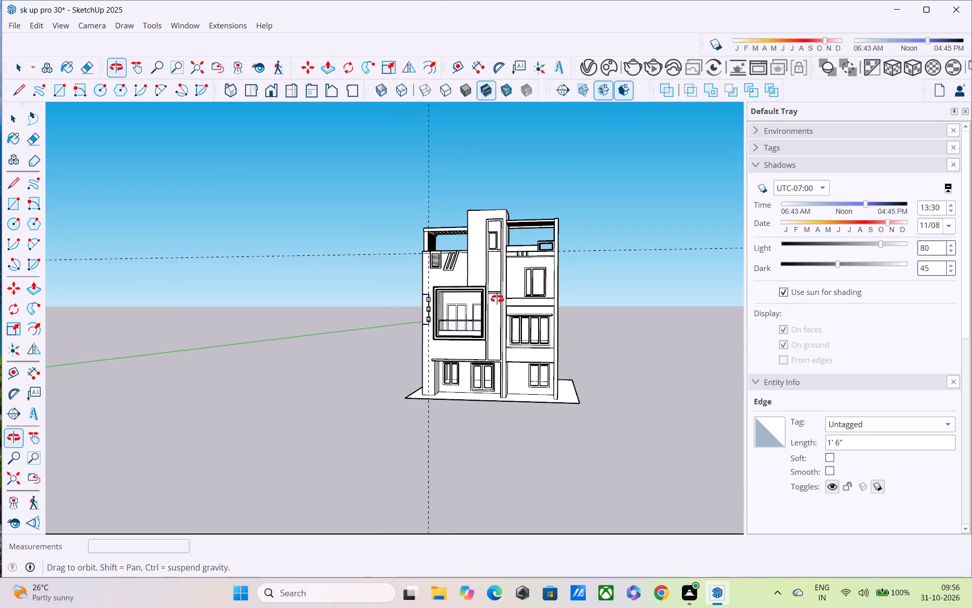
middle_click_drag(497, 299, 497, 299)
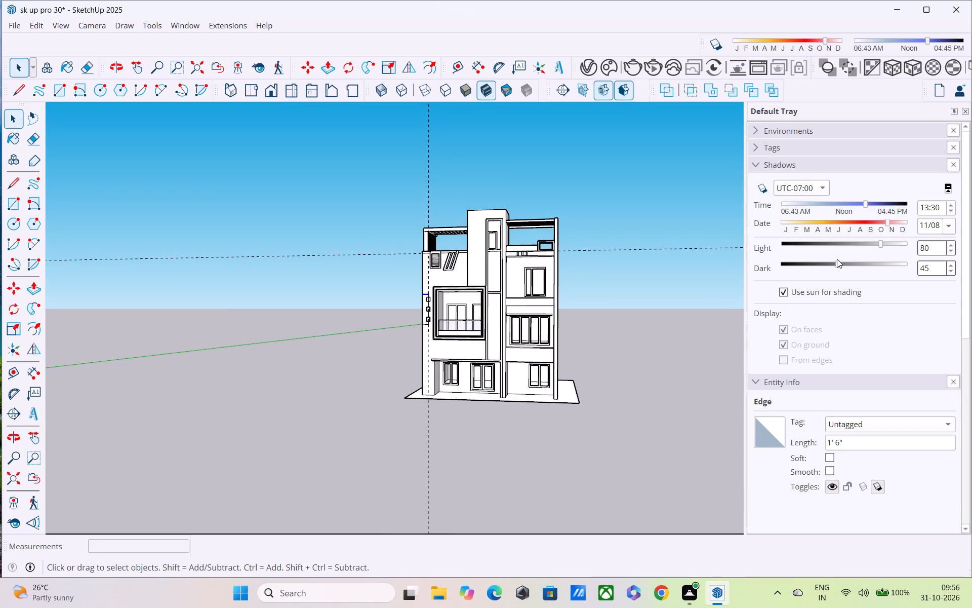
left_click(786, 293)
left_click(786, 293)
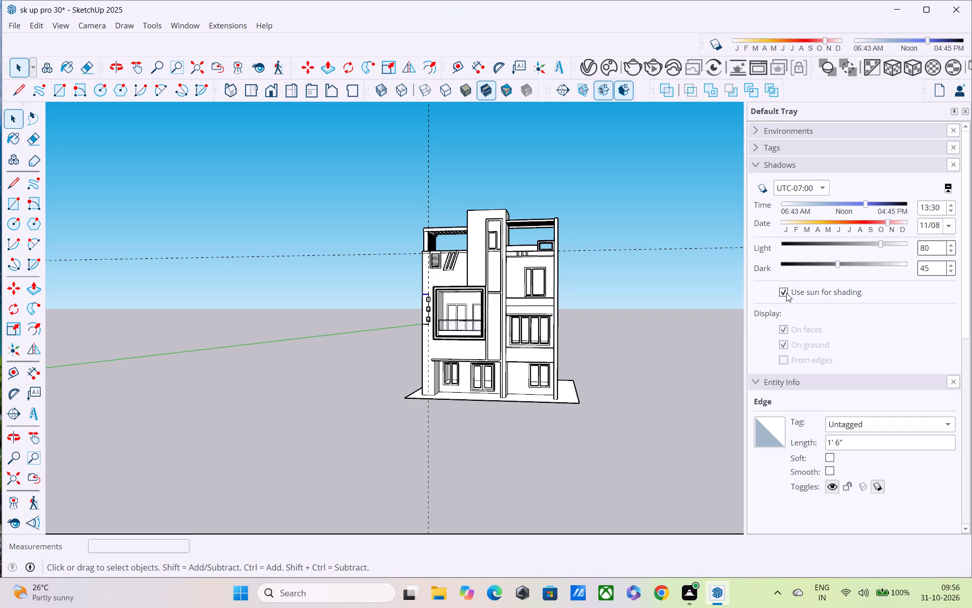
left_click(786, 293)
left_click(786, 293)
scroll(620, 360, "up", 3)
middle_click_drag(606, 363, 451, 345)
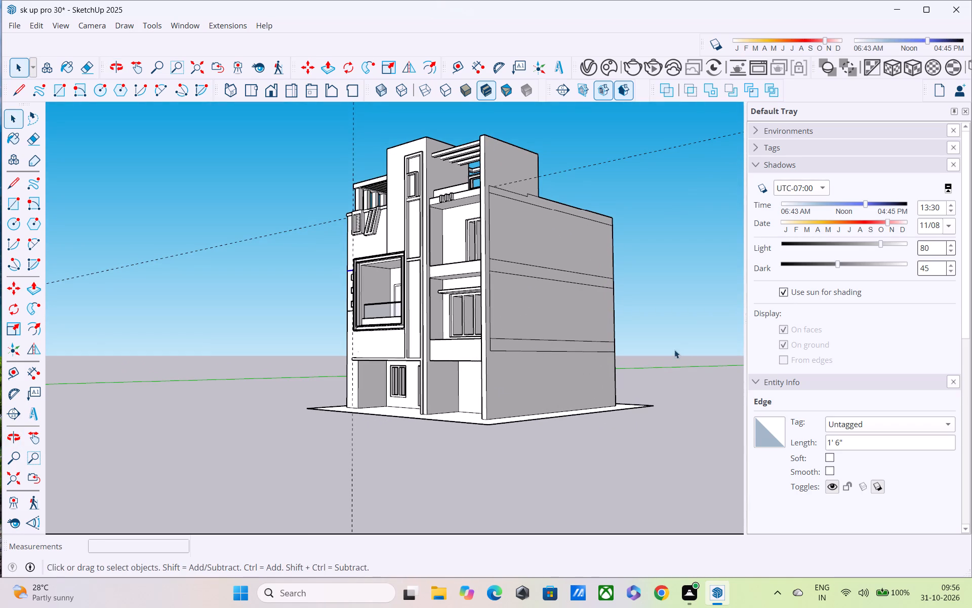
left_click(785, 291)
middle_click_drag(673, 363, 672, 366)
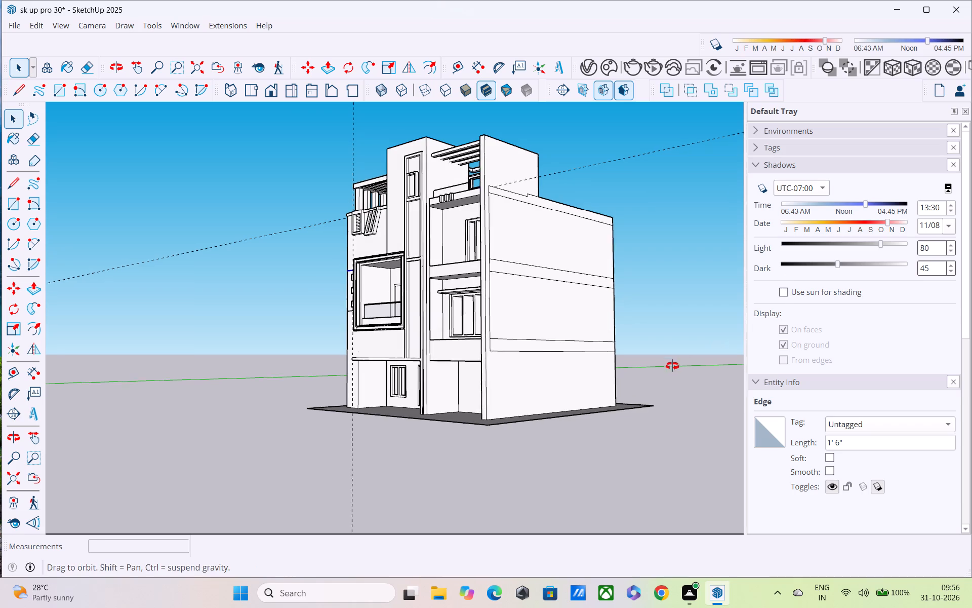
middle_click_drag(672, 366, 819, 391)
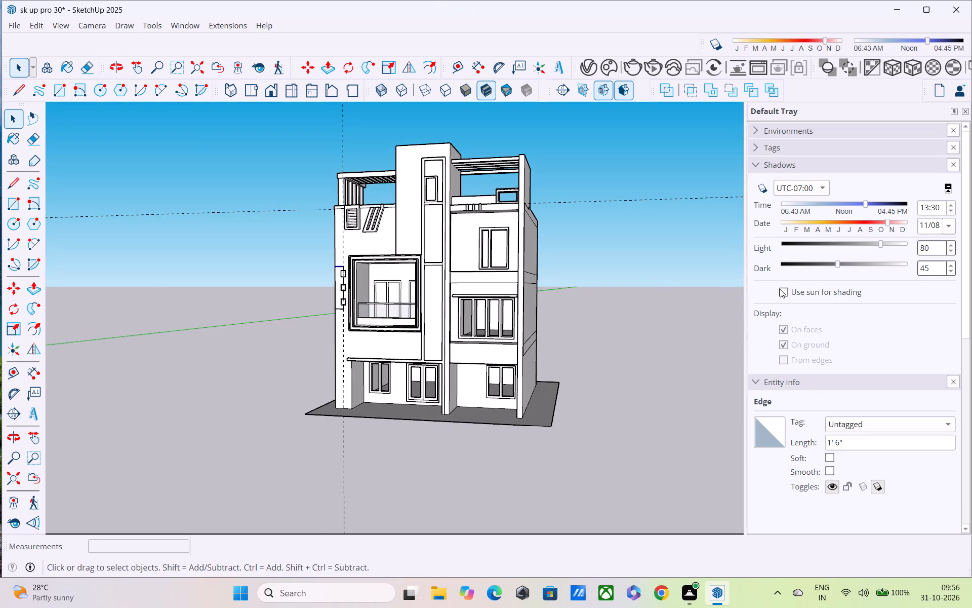
Toggle Use sun for shading again to compare the front facade's shading, leaving the option off.
left_click(780, 290)
left_click(780, 290)
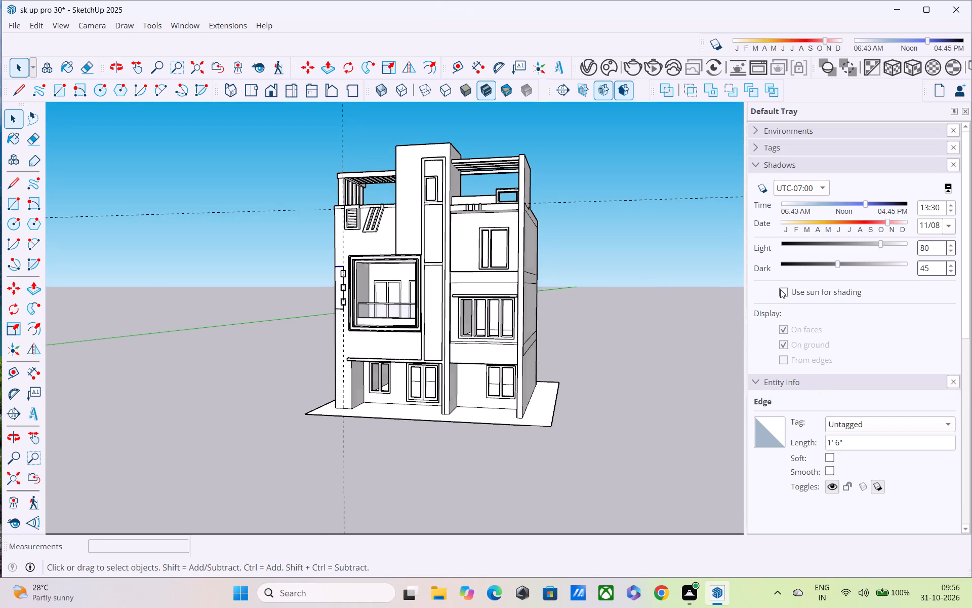
left_click(780, 289)
left_click(784, 290)
Clear the selection and examine the building's front facade and roofline from above, below and the side.
scroll(658, 296, "up", 1)
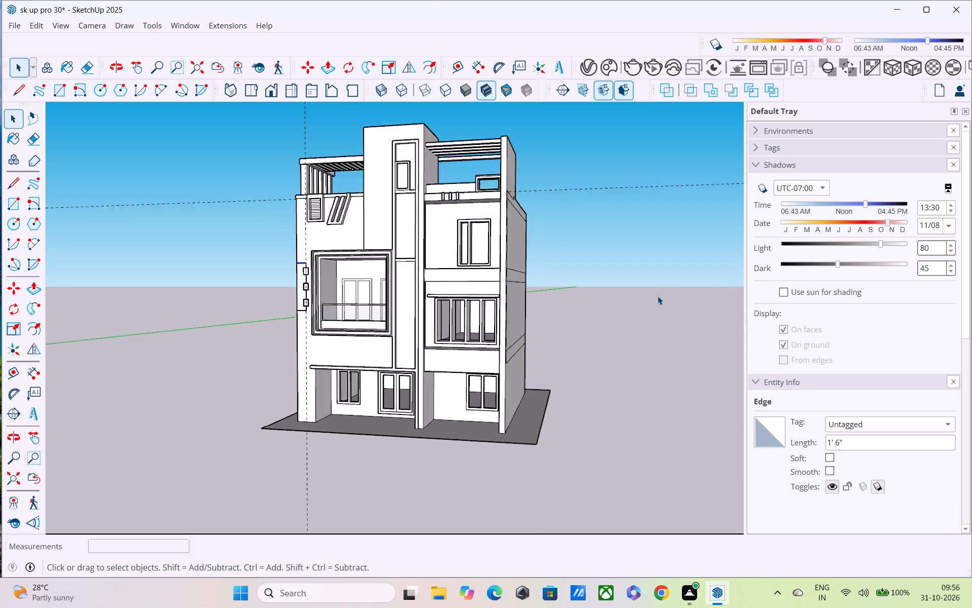
scroll(658, 296, "up", 1)
middle_click_drag(657, 296, 706, 373)
scroll(704, 368, "down", 8)
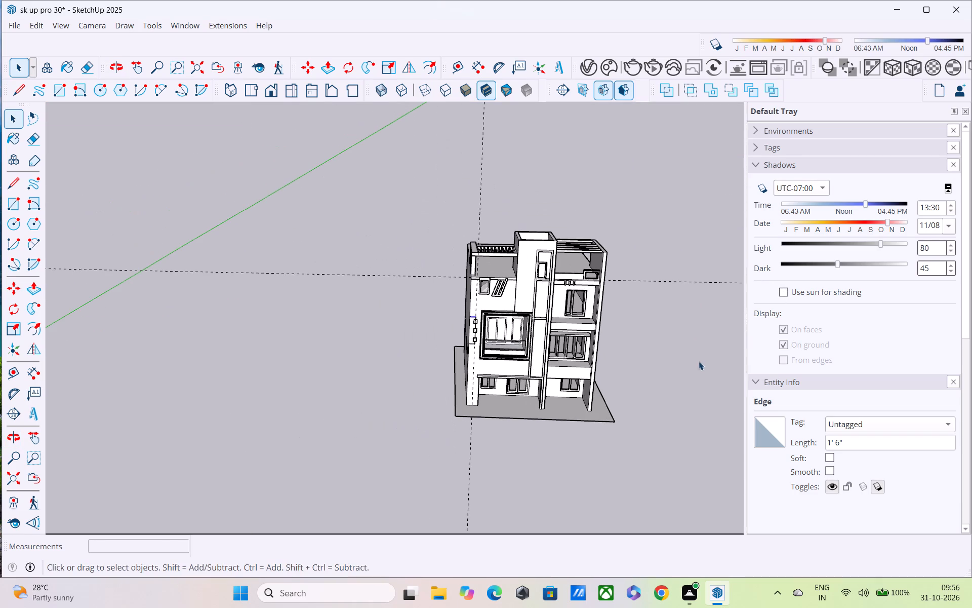
middle_click_drag(699, 361, 685, 415)
middle_click_drag(607, 412, 591, 326)
scroll(590, 324, "up", 1)
middle_click_drag(590, 323, 566, 268, "shift")
scroll(566, 284, "up", 3)
middle_click_drag(534, 282, 415, 201)
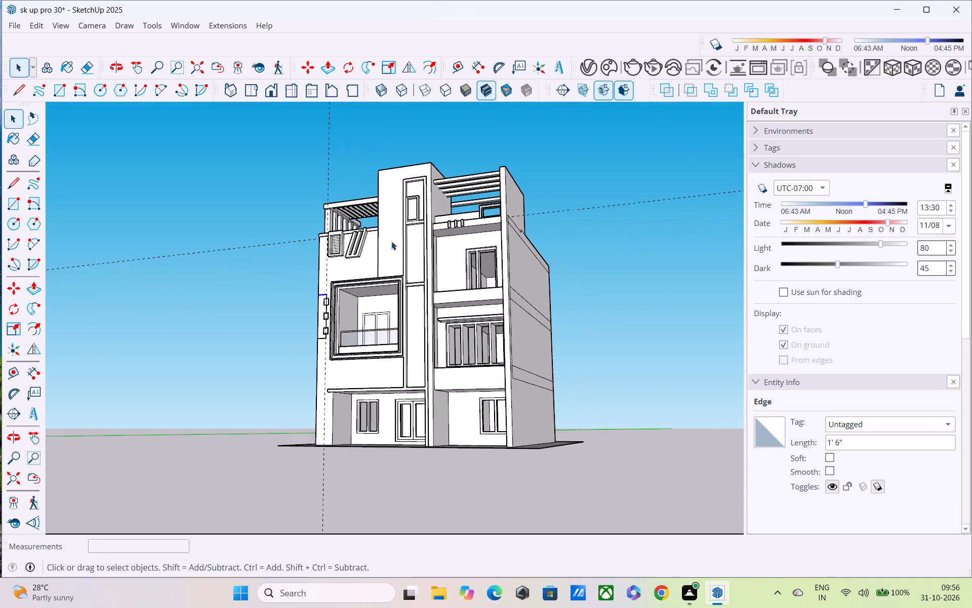
key("space")
left_click(271, 198)
middle_click_drag(389, 269, 435, 327)
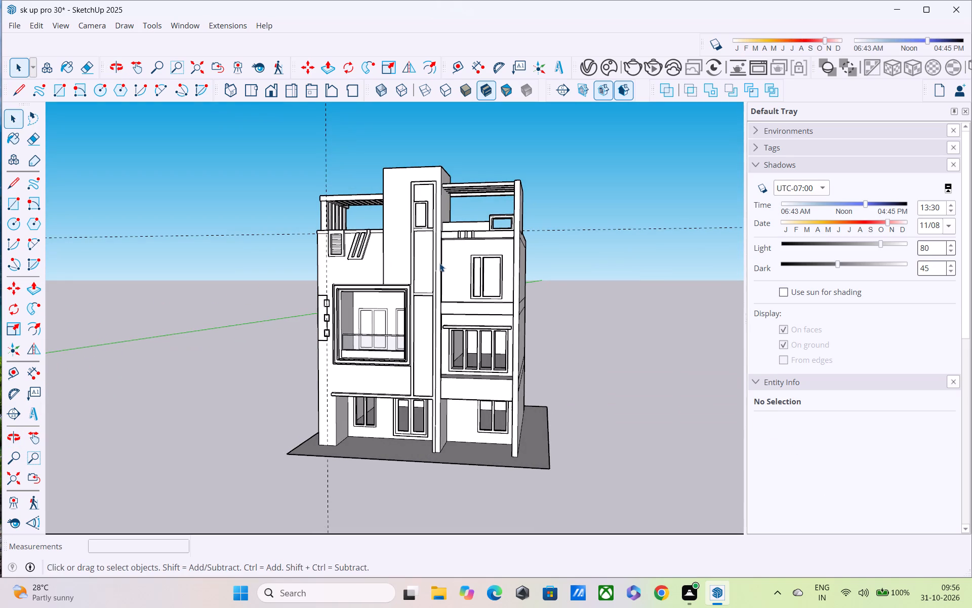
middle_click_drag(69, 340, 184, 430)
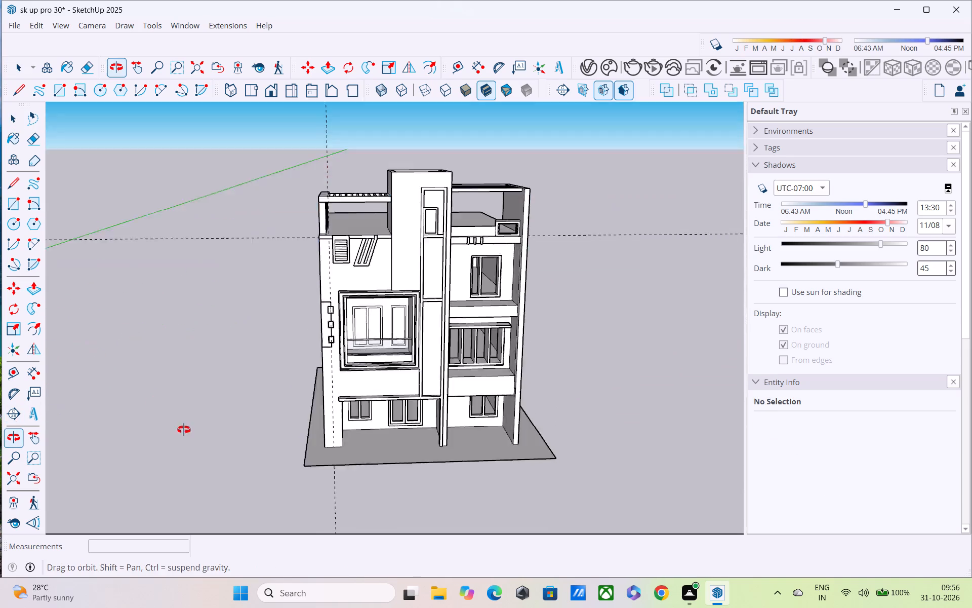
middle_click_drag(184, 430, 264, 396)
scroll(272, 268, "up", 1)
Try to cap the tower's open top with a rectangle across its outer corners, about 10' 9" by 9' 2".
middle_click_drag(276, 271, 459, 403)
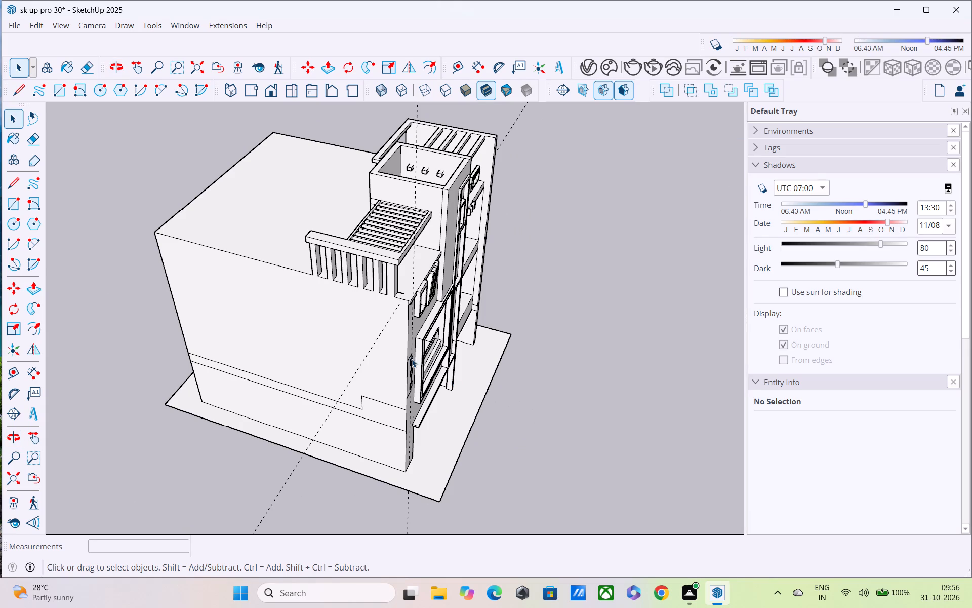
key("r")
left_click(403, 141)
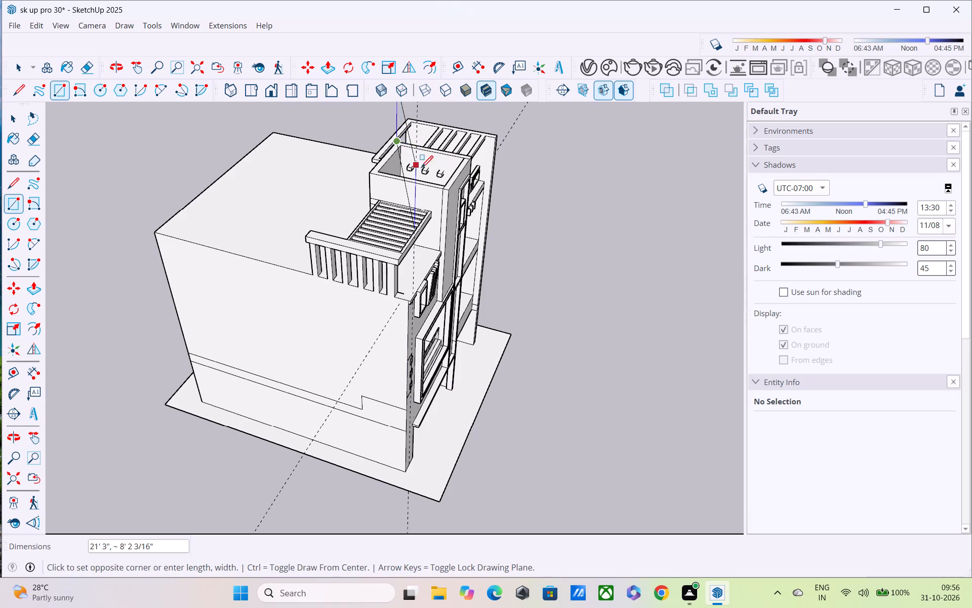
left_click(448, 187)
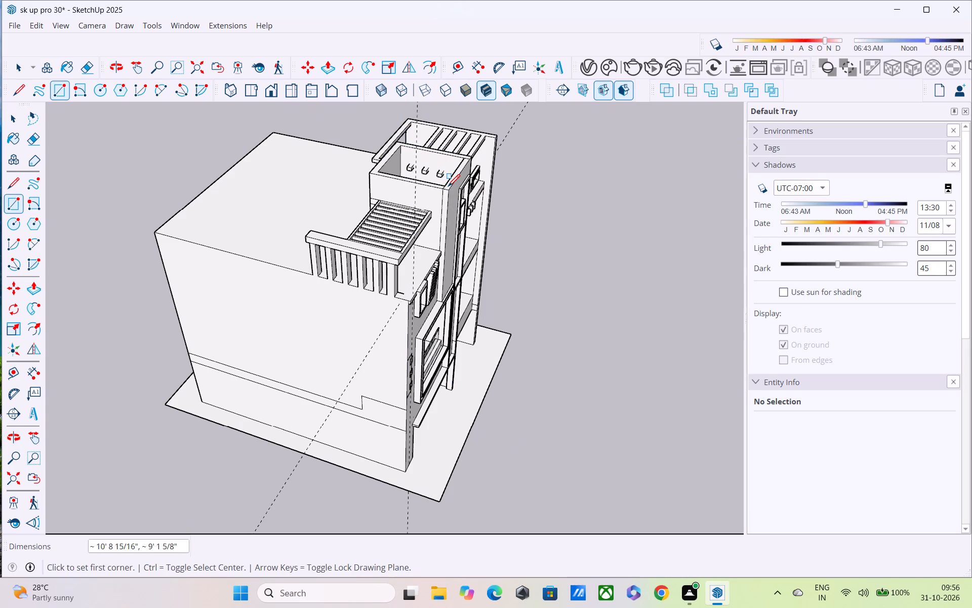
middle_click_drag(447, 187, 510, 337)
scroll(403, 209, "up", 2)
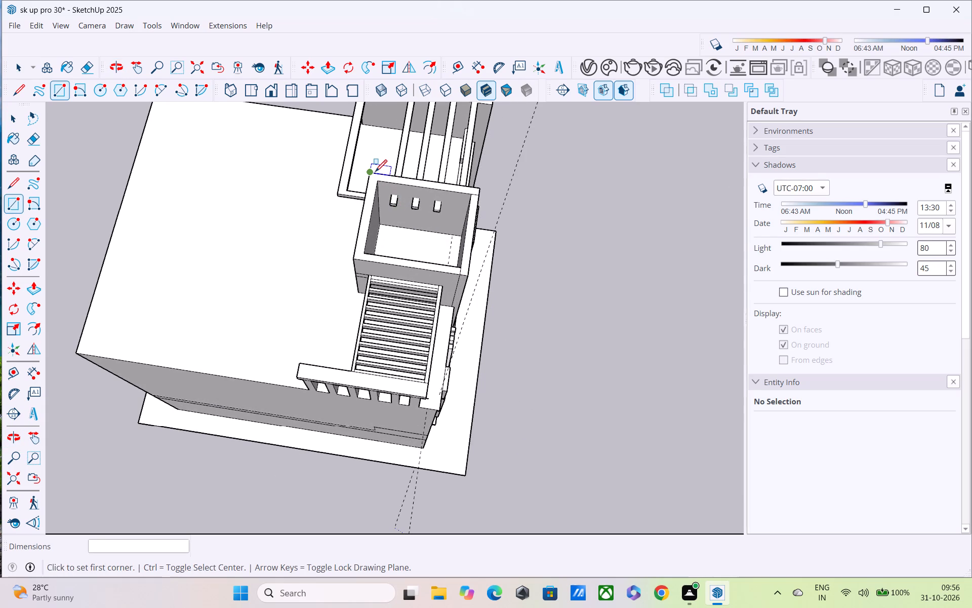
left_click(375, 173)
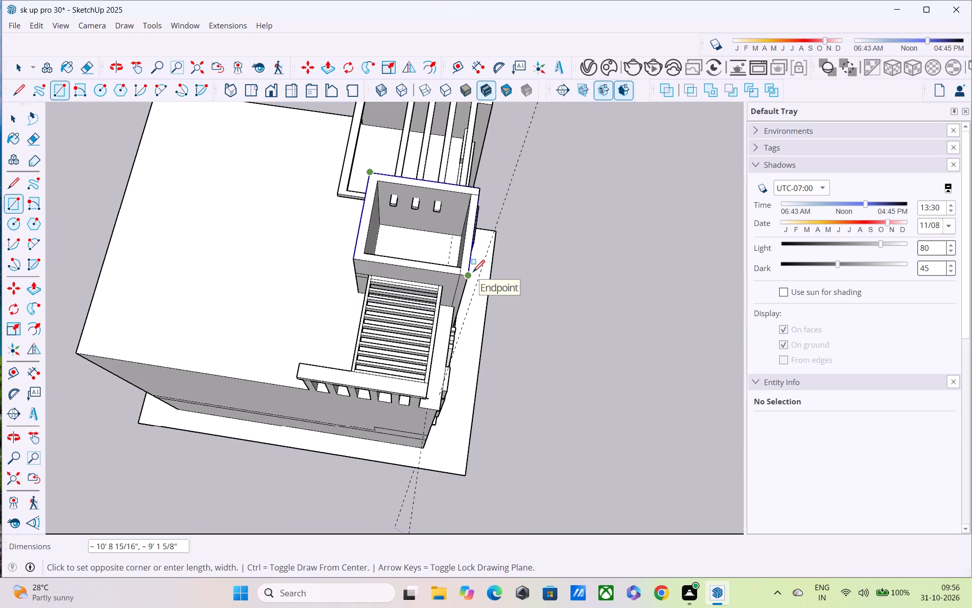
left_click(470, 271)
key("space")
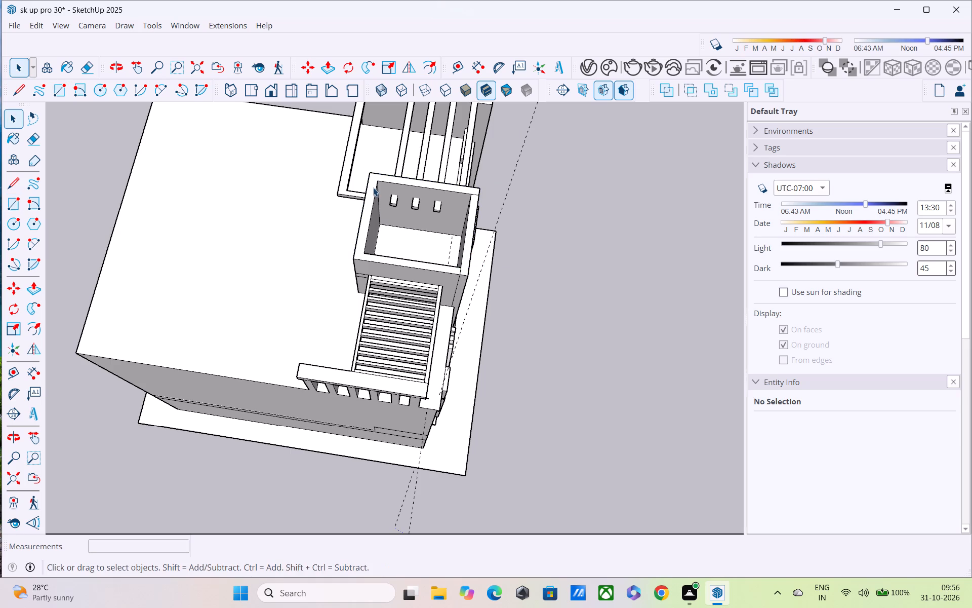
Draw a rectangle across the tower's open top between its inner corners, about 9' 1" by 7' 8".
key("r")
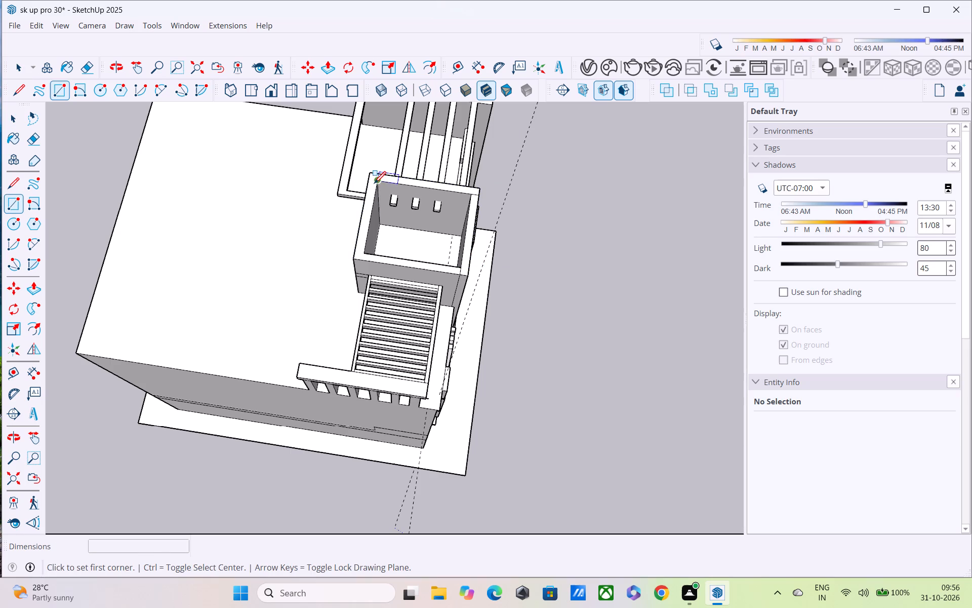
left_click(374, 184)
left_click(457, 268)
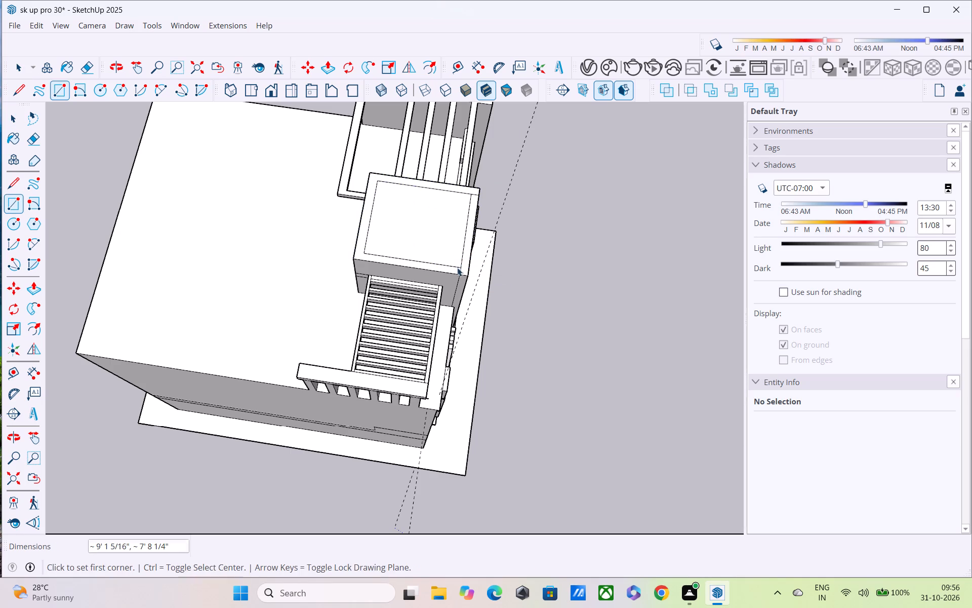
Pull the new inner face on the tower's top up 10" to form a roof slab.
key("space")
left_click(439, 234)
key("p")
left_click(436, 225)
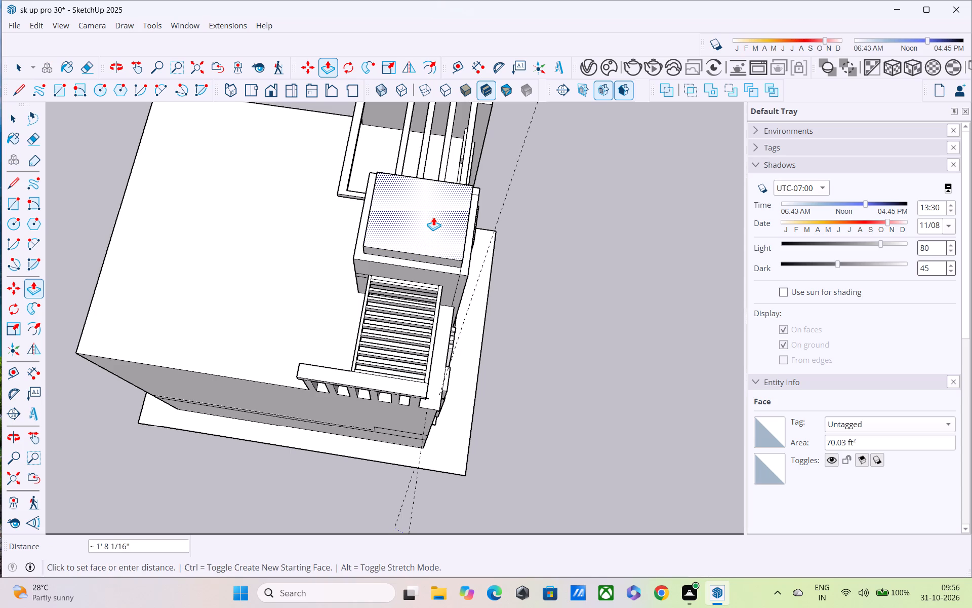
type("10\"")
key("Return")
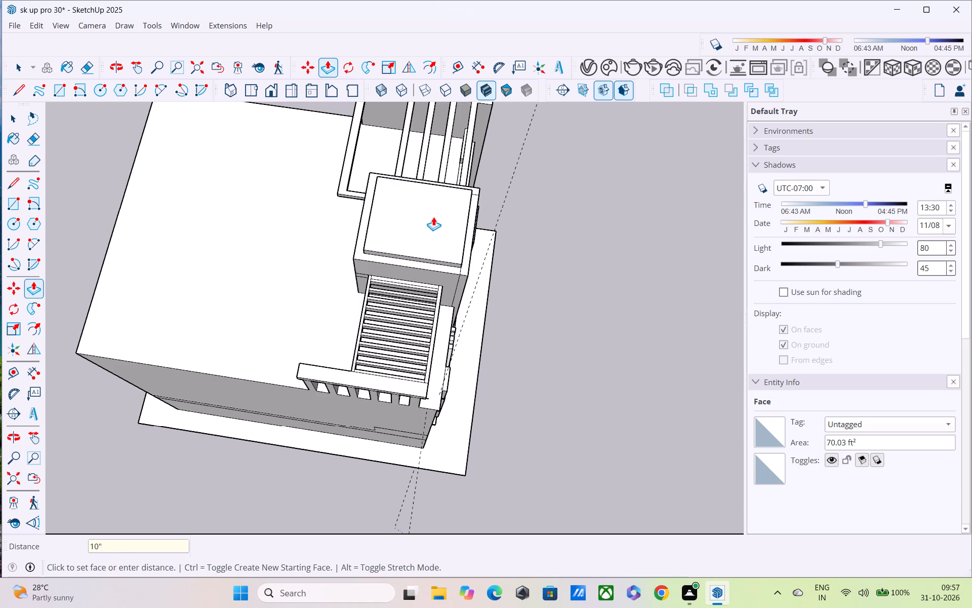
Pull the roof slab's side face 2' outward over the slatted pergola.
middle_click_drag(433, 216, 469, 100)
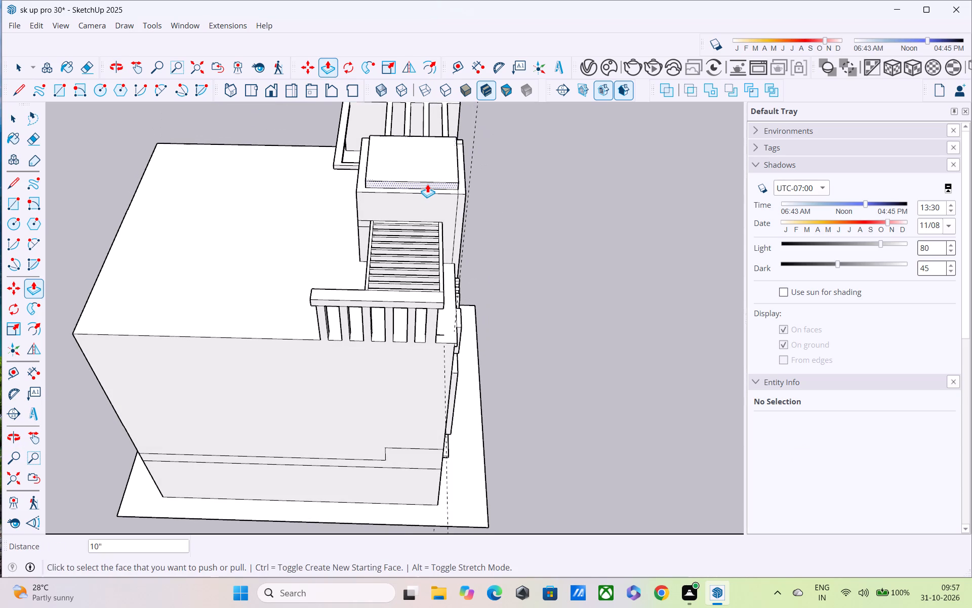
left_click(427, 184)
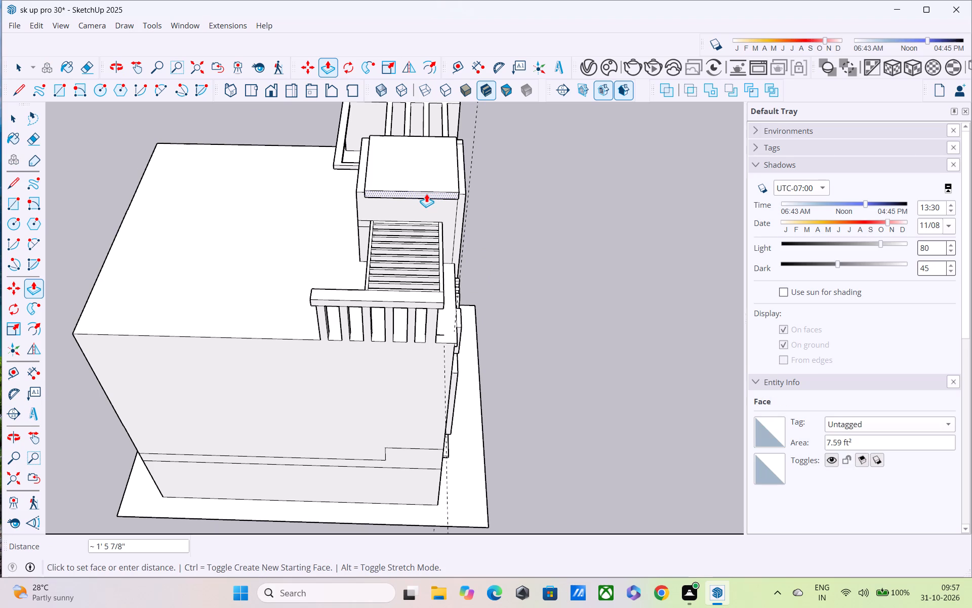
middle_click_drag(423, 196, 306, 116)
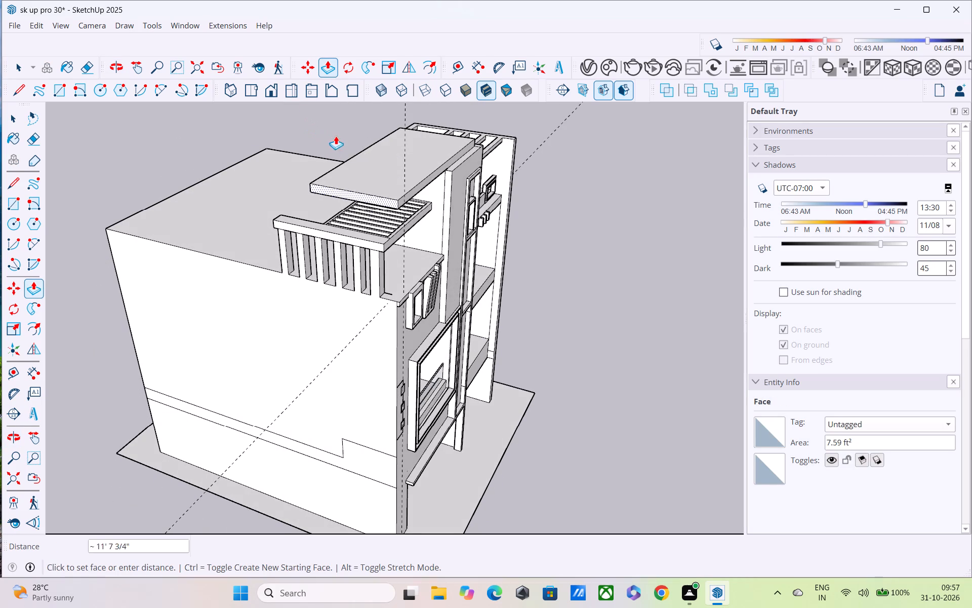
middle_click_drag(411, 168, 274, 104)
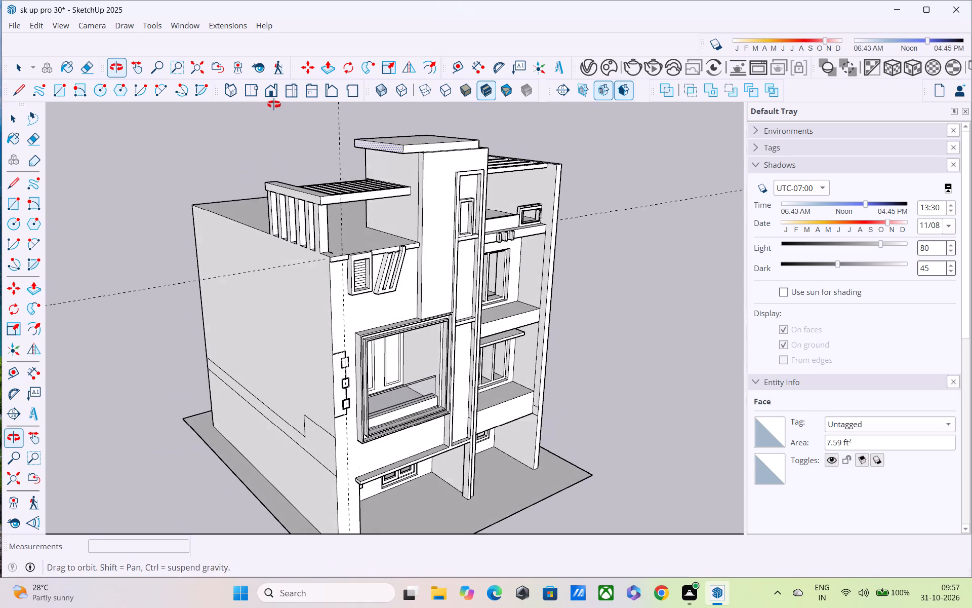
middle_click_drag(274, 104, 265, 98)
middle_click_drag(391, 143, 325, 124)
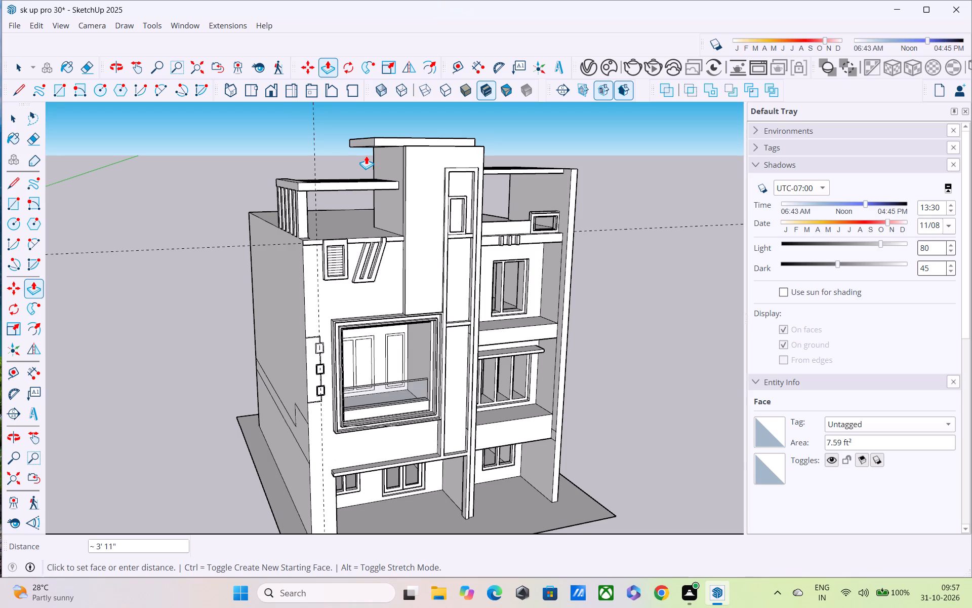
type("2'")
key("Return")
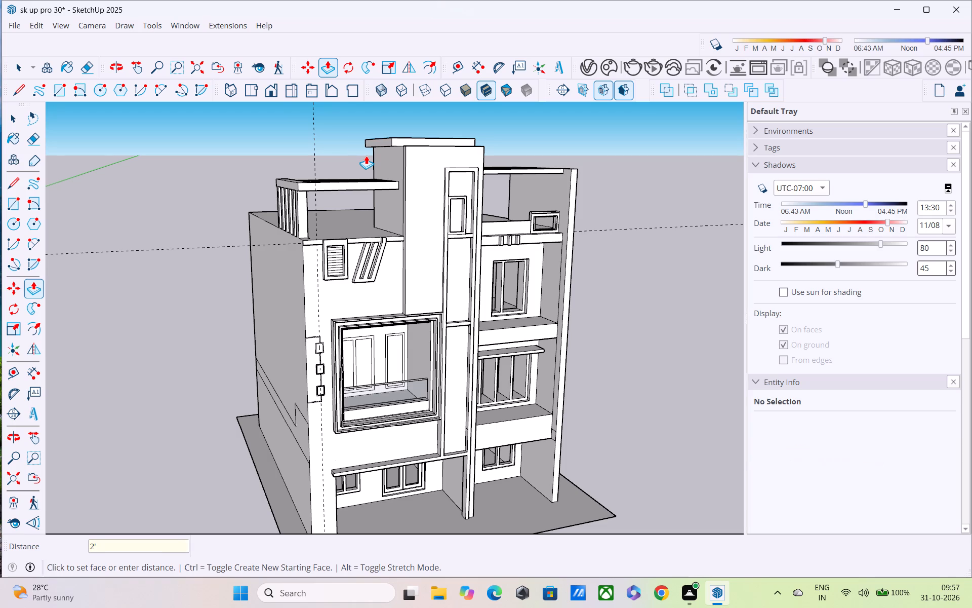
Repeat the 2' pull to extend the slab beyond the tower's front wall and its side facing the beamed terrace.
middle_click_drag(366, 156, 397, 195)
scroll(435, 153, "up", 3)
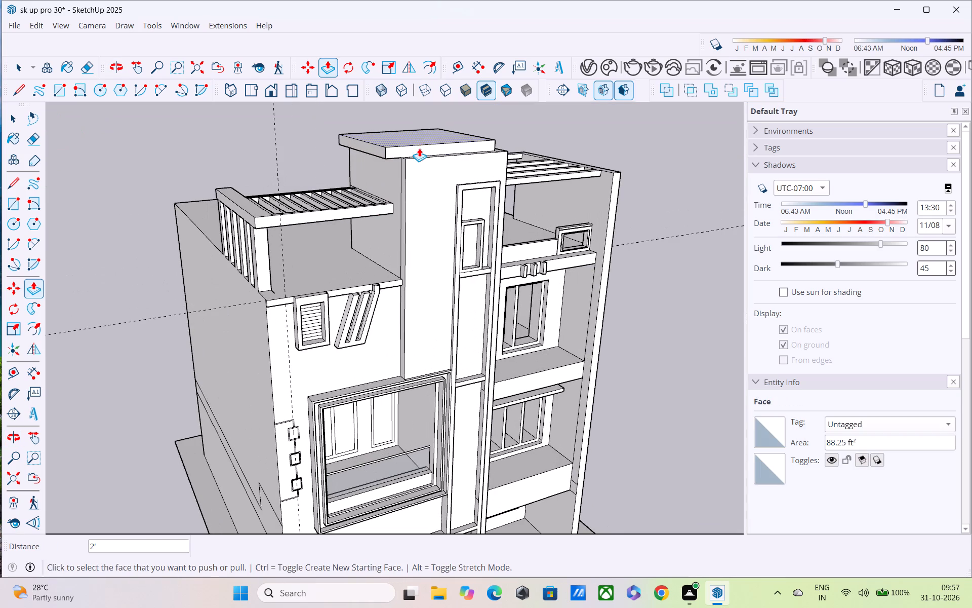
double_click(419, 149)
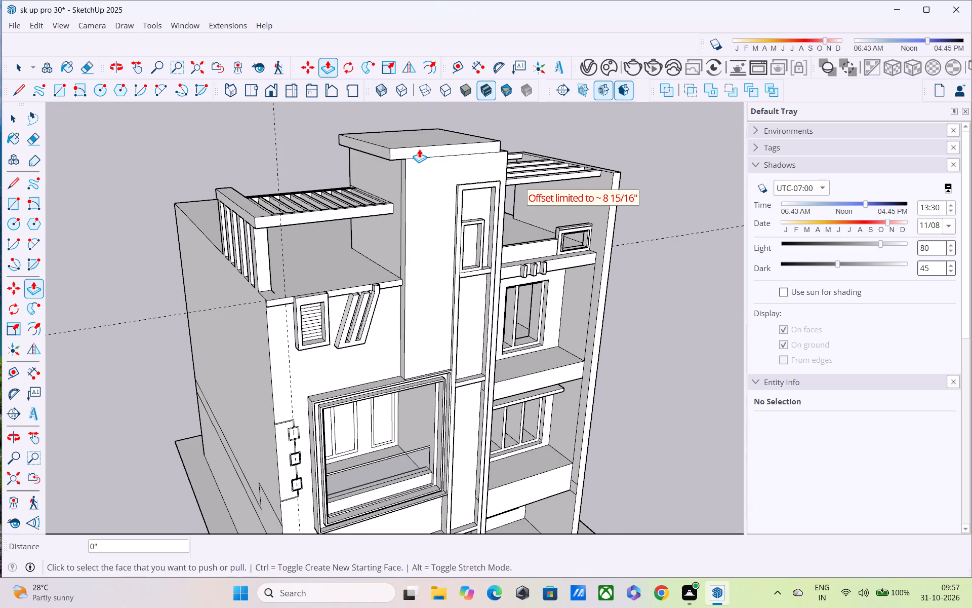
double_click(419, 149)
scroll(419, 149, "up", 1)
middle_click_drag(419, 149, 340, 44)
middle_click_drag(499, 122, 307, 149)
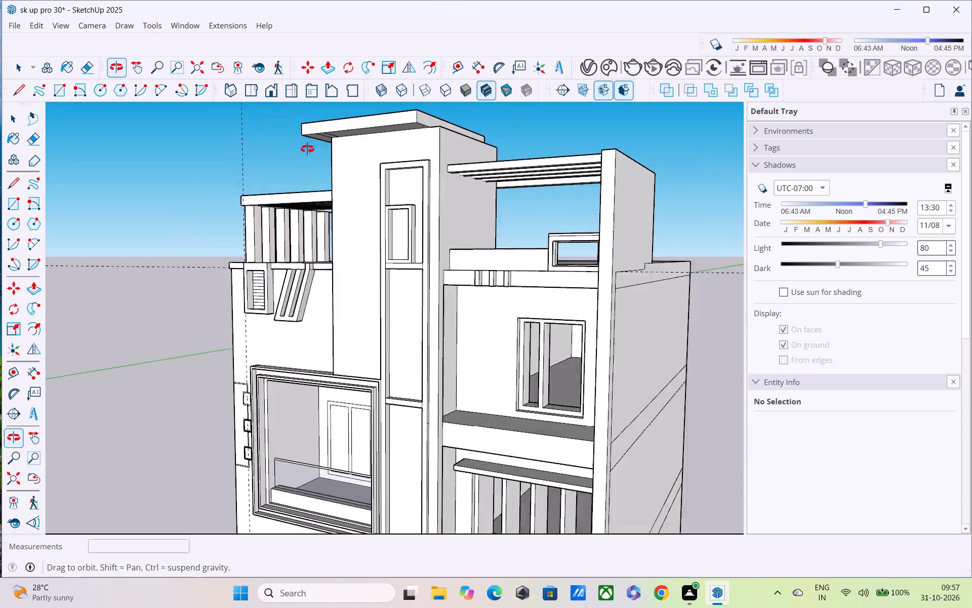
middle_click_drag(307, 149, 253, 160)
double_click(414, 123)
double_click(414, 123)
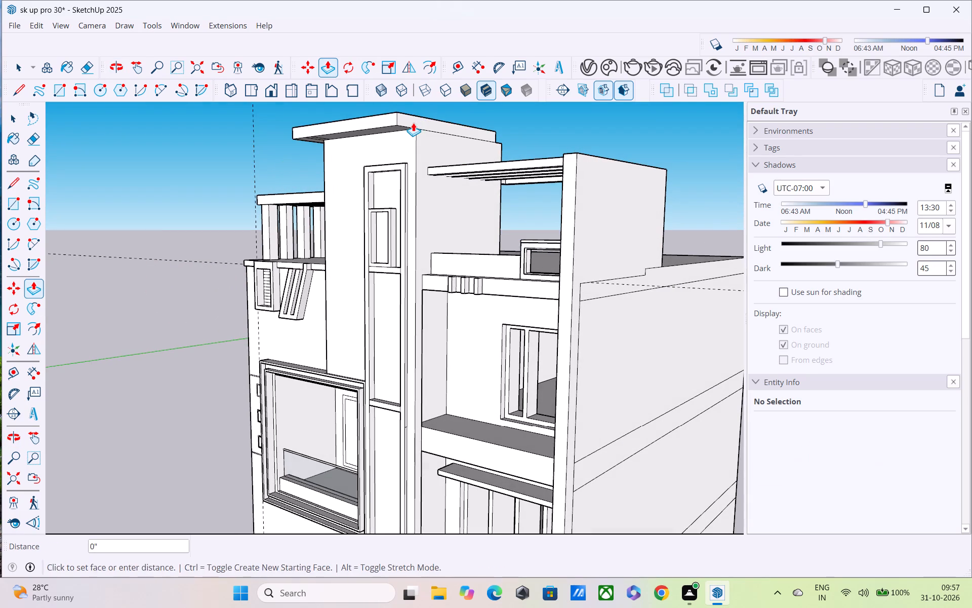
Examine the tower slab's overhangs from the front and from below.
middle_click_drag(418, 123, 505, 163)
scroll(517, 143, "down", 3)
middle_click_drag(517, 143, 592, 112)
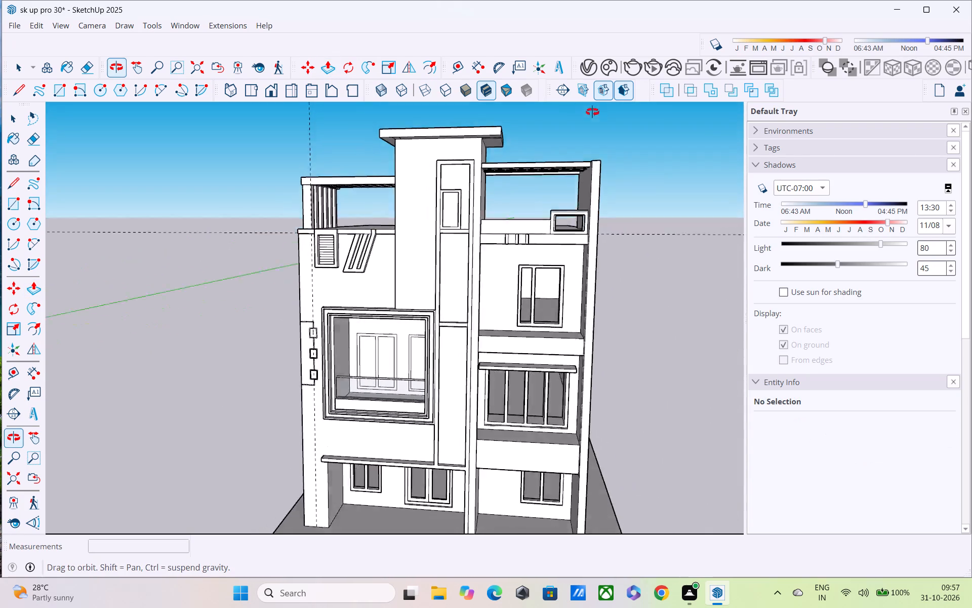
middle_click_drag(592, 112, 602, 118)
middle_click_drag(581, 117, 486, 38)
scroll(430, 119, "up", 5)
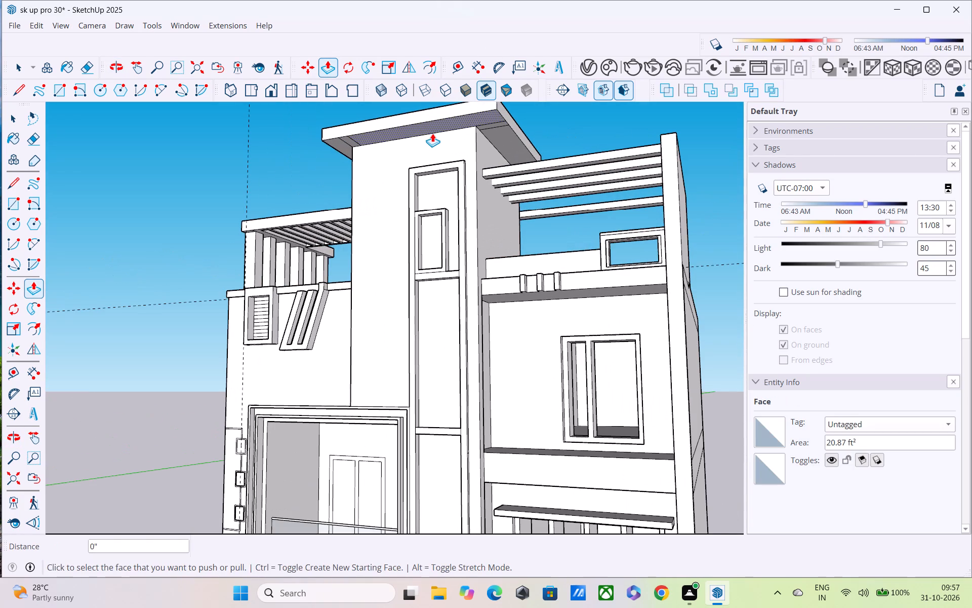
middle_click_drag(447, 118, 443, 91)
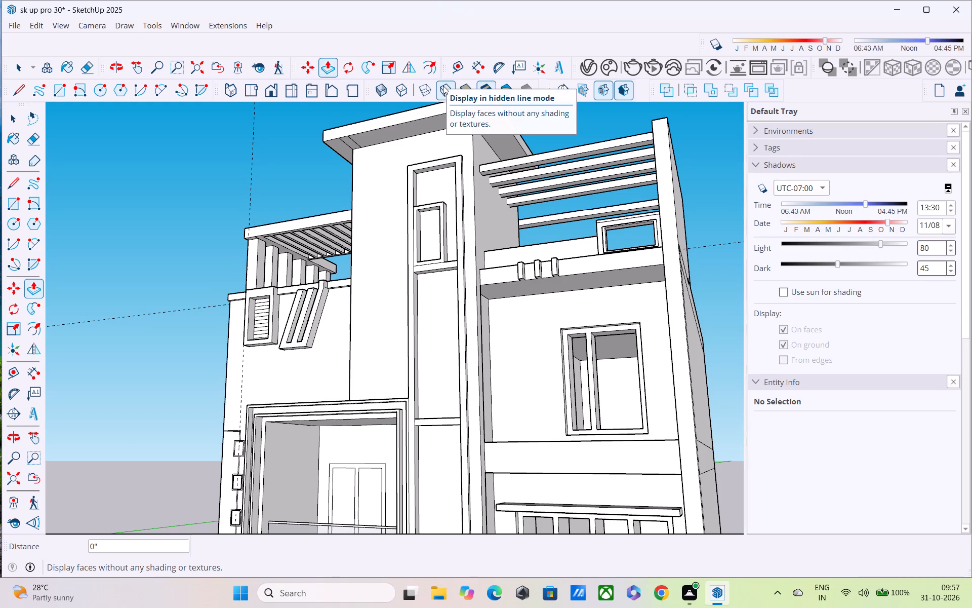
Extend the slab's rear face towards the tower's back wall by repeating the pull, and undo the last repeat.
middle_click_drag(481, 239, 69, 411)
middle_click_drag(220, 272, 173, 250)
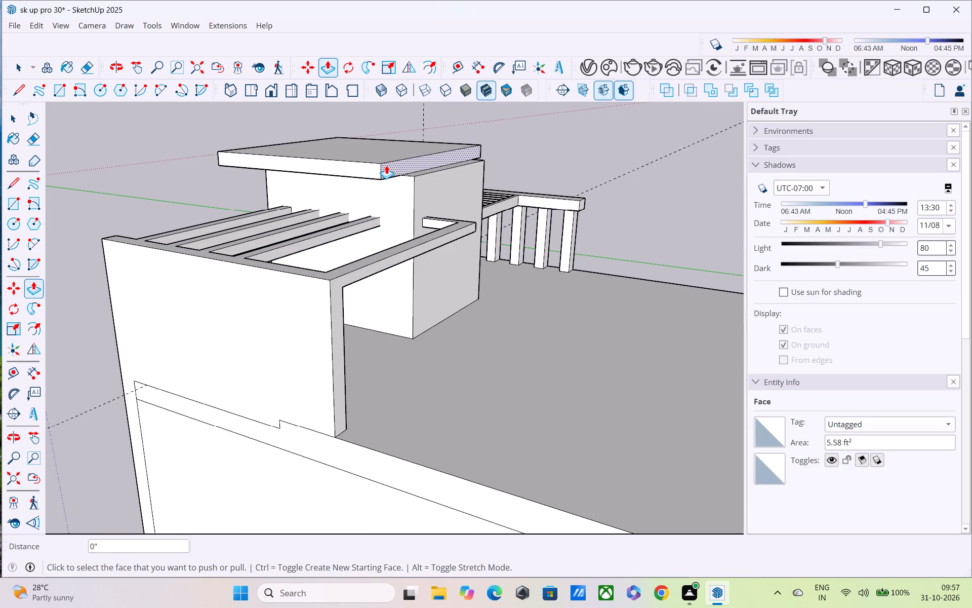
double_click(386, 165)
double_click(394, 170)
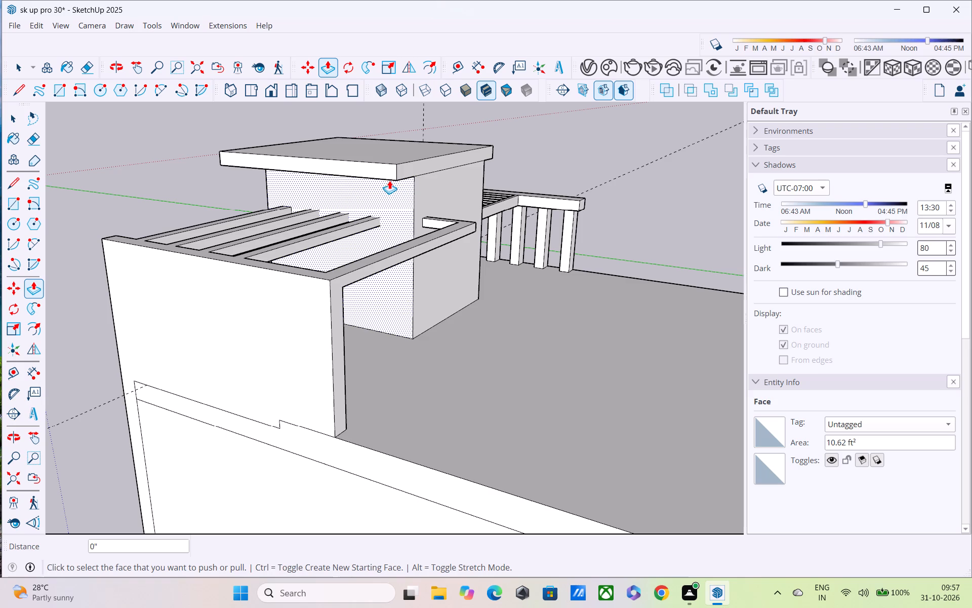
double_click(412, 167)
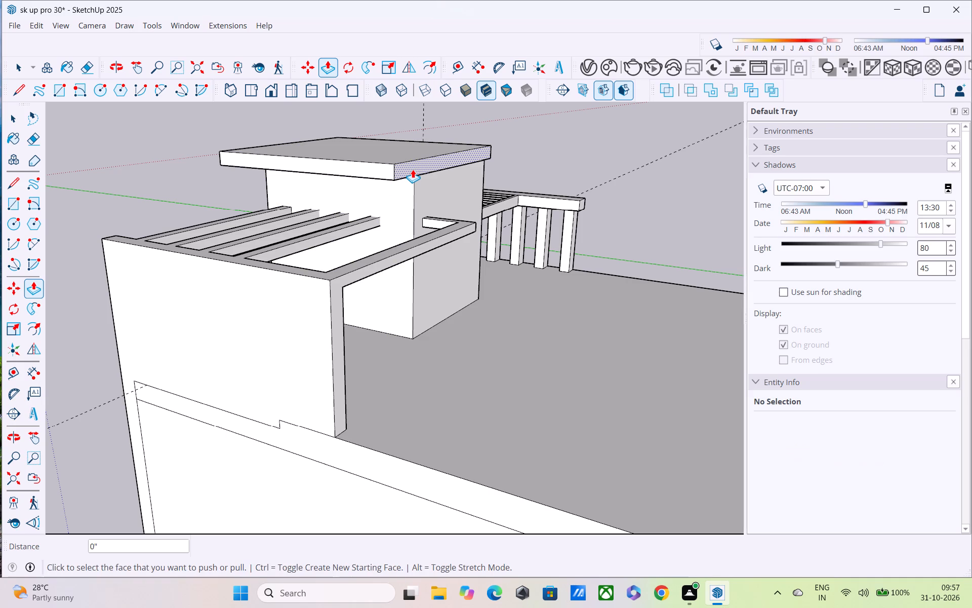
key("ctrl+z")
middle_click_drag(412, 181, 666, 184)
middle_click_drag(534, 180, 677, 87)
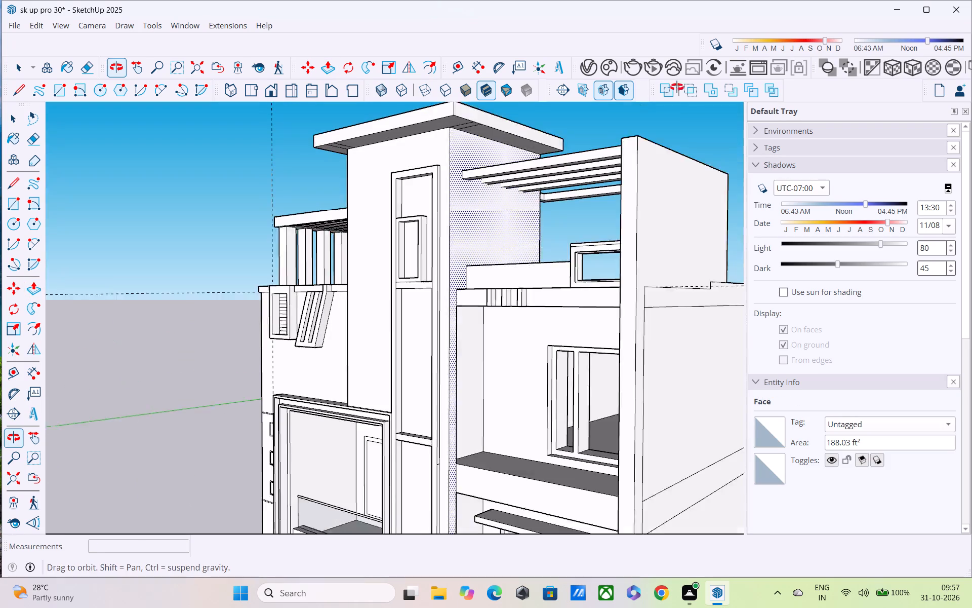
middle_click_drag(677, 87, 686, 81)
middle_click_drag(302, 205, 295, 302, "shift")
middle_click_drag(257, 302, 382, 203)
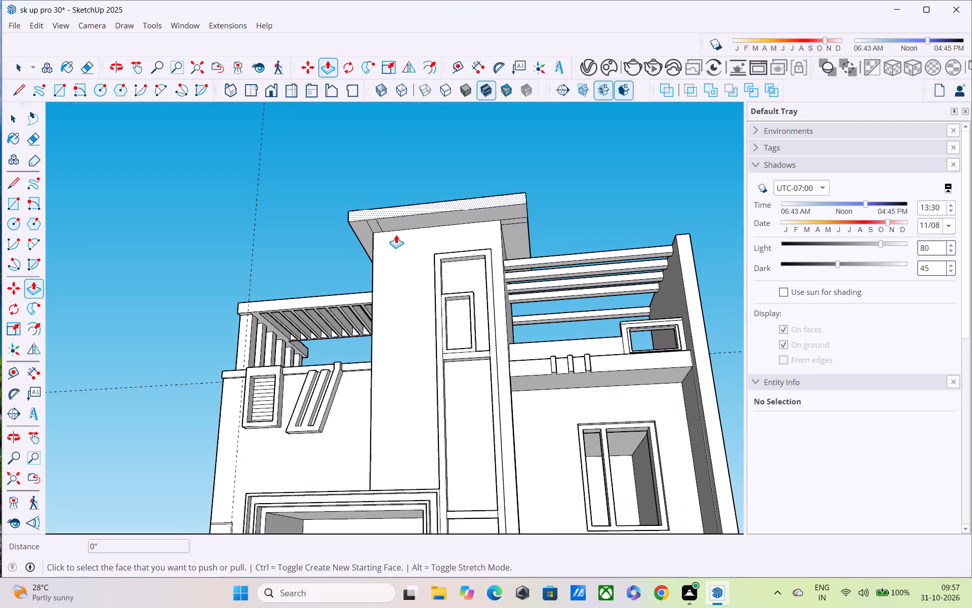
Erase the leftover seam edges on the underside of the tower's roof slab, at both front corners.
key("e")
scroll(396, 231, "up", 3)
left_click_drag(394, 225, 371, 225)
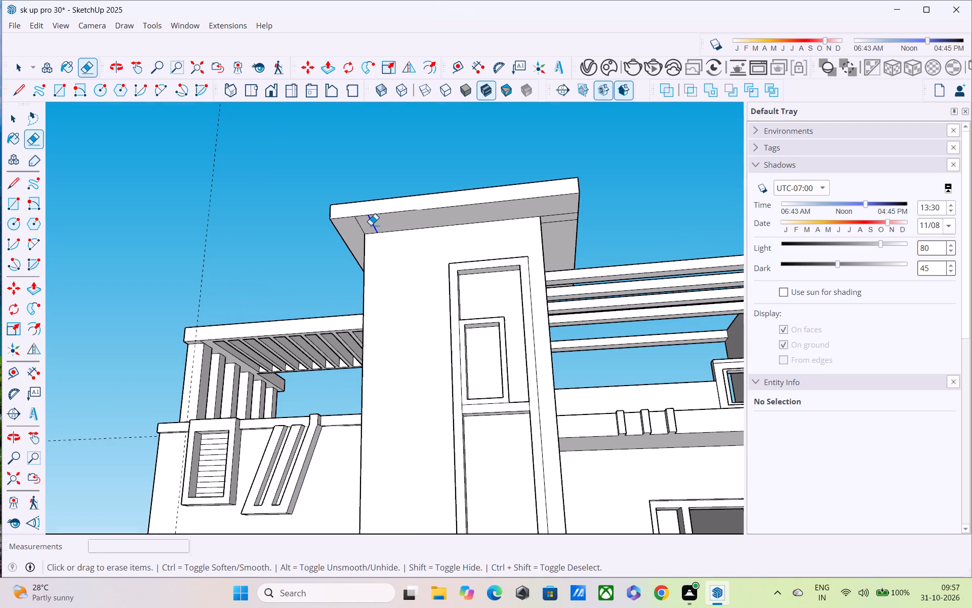
left_click_drag(371, 225, 359, 228)
left_click_drag(564, 207, 566, 219)
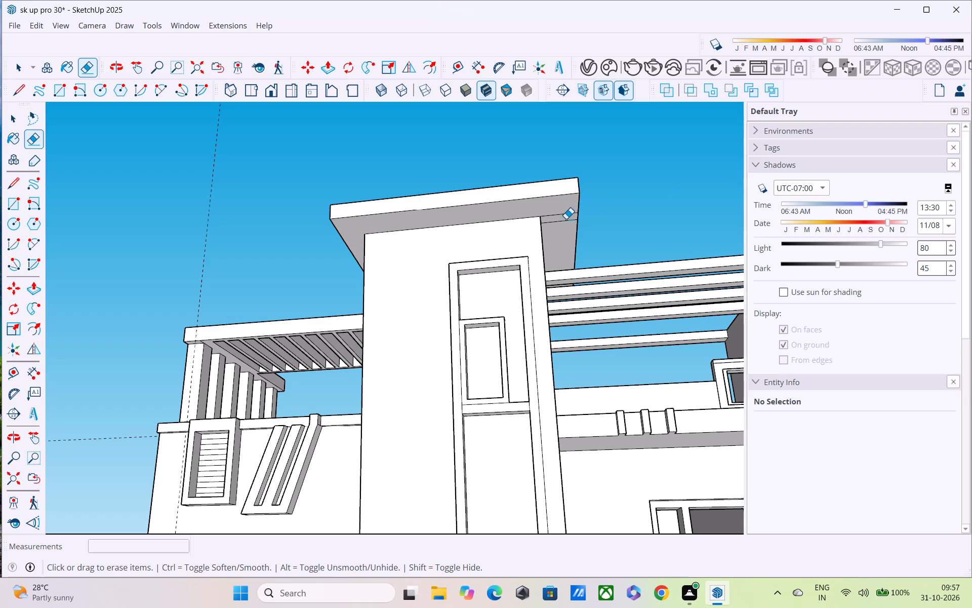
left_click_drag(566, 219, 568, 232)
Examine the front elevation with the overhanging tower slab from below and above, down to the ground-floor openings.
scroll(565, 220, "down", 2)
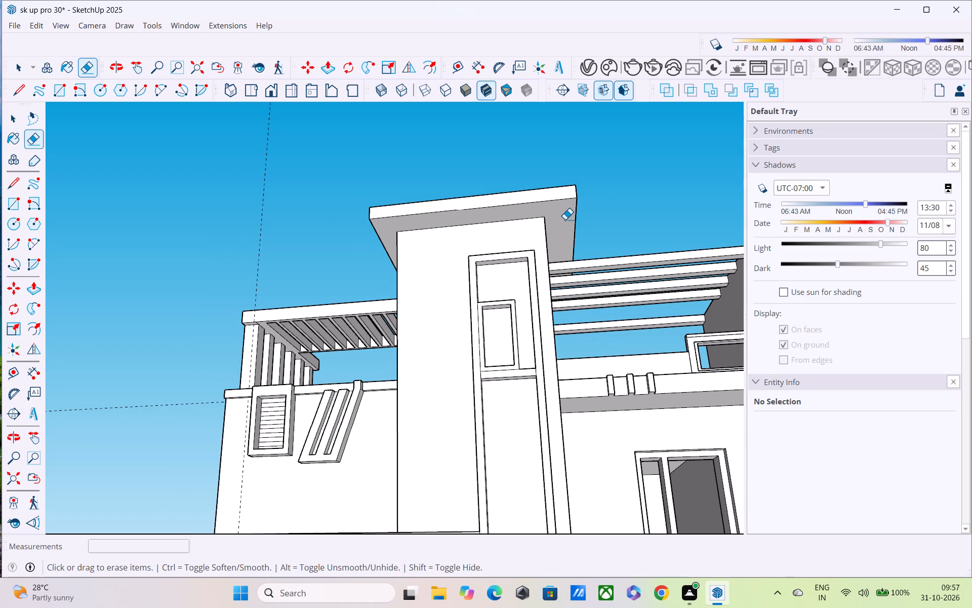
scroll(564, 218, "down", 3)
scroll(564, 218, "up", 1)
middle_click_drag(564, 218, 563, 331)
scroll(563, 266, "down", 4)
middle_click_drag(563, 265, 529, 229)
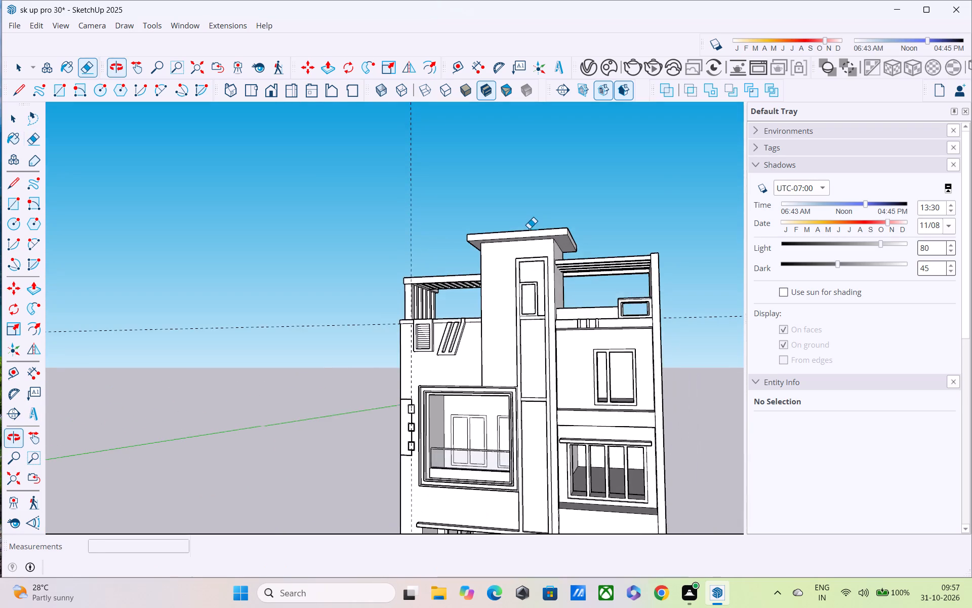
scroll(532, 224, "down", 2)
middle_click_drag(532, 224, 502, 158, "shift")
middle_click_drag(526, 213, 565, 129)
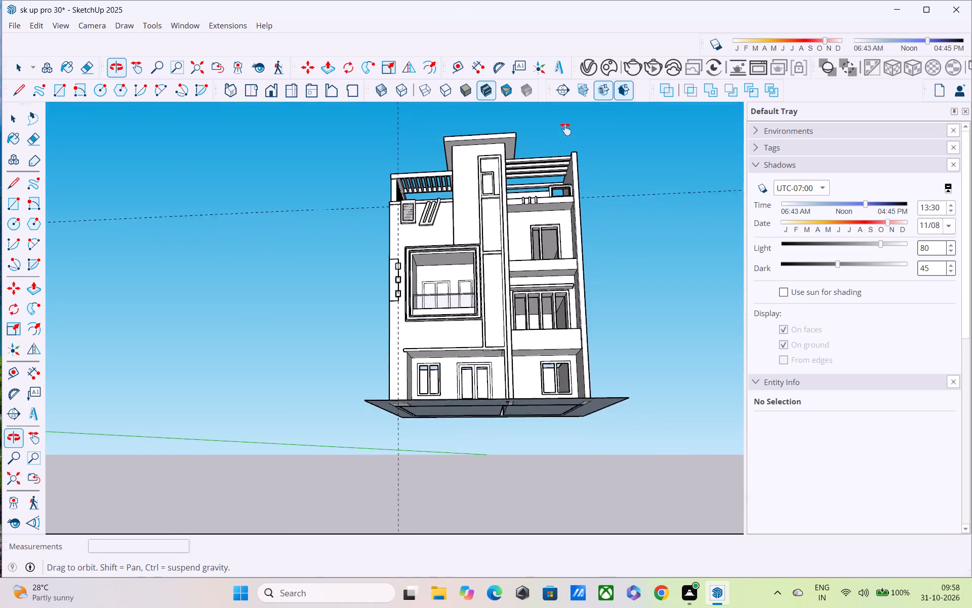
middle_click_drag(565, 129, 562, 126)
middle_click_drag(556, 201, 536, 268)
key("space")
scroll(515, 324, "up", 5)
middle_click_drag(518, 329, 498, 405)
scroll(507, 385, "up", 2)
scroll(506, 363, "down", 4)
double_click(224, 234)
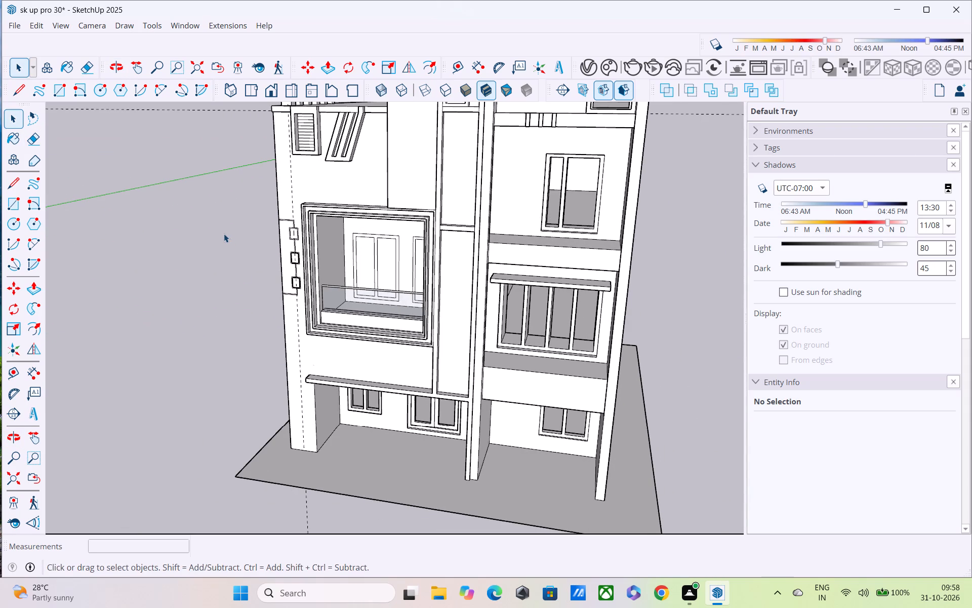
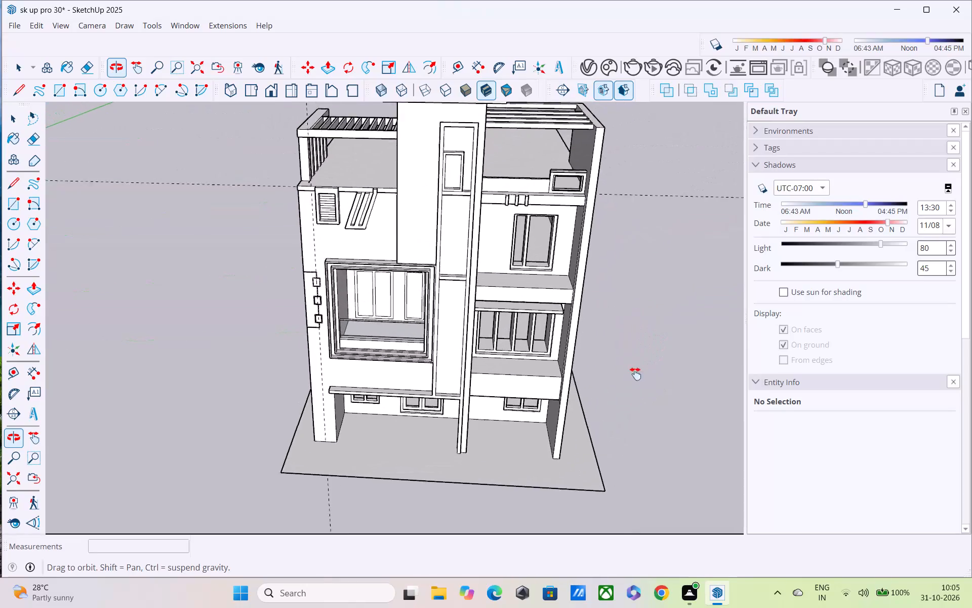
Place horizontal guides on the first-floor balcony parapet beside the tower, 1' below its top edge and 6" above its bottom edge.
middle_click_drag(496, 351, 455, 232)
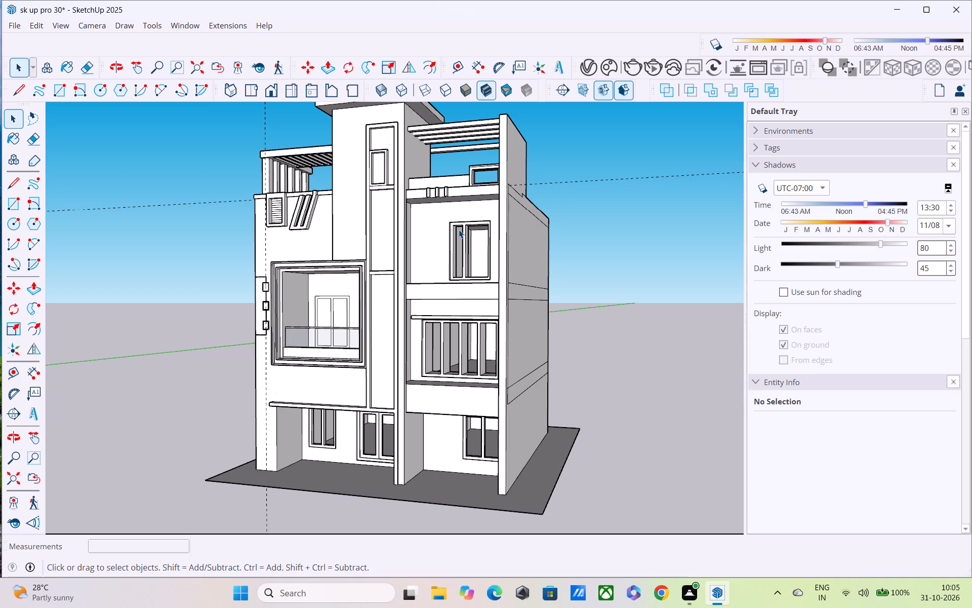
scroll(459, 231, "up", 2)
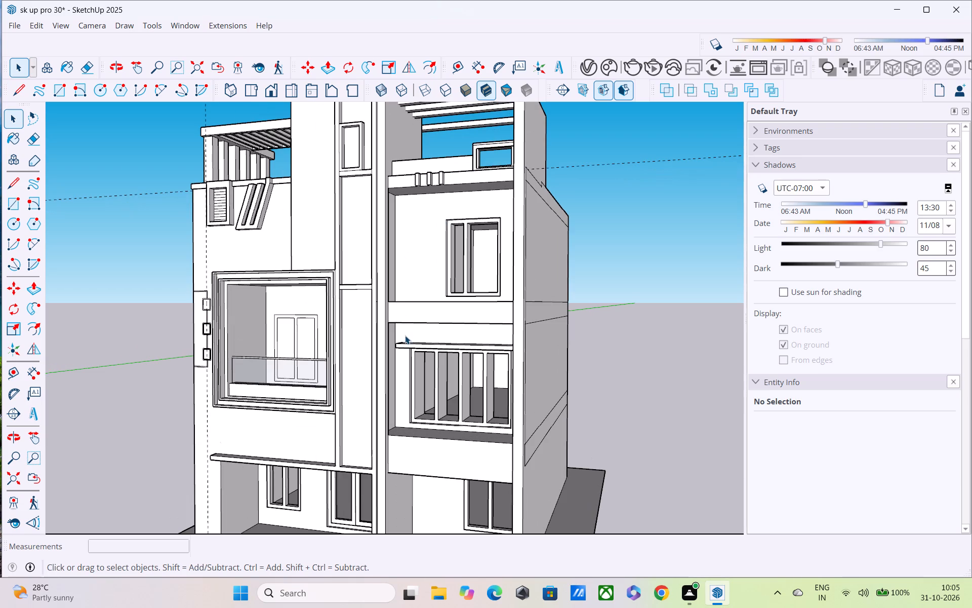
middle_click_drag(401, 348, 399, 253)
scroll(432, 370, "up", 1)
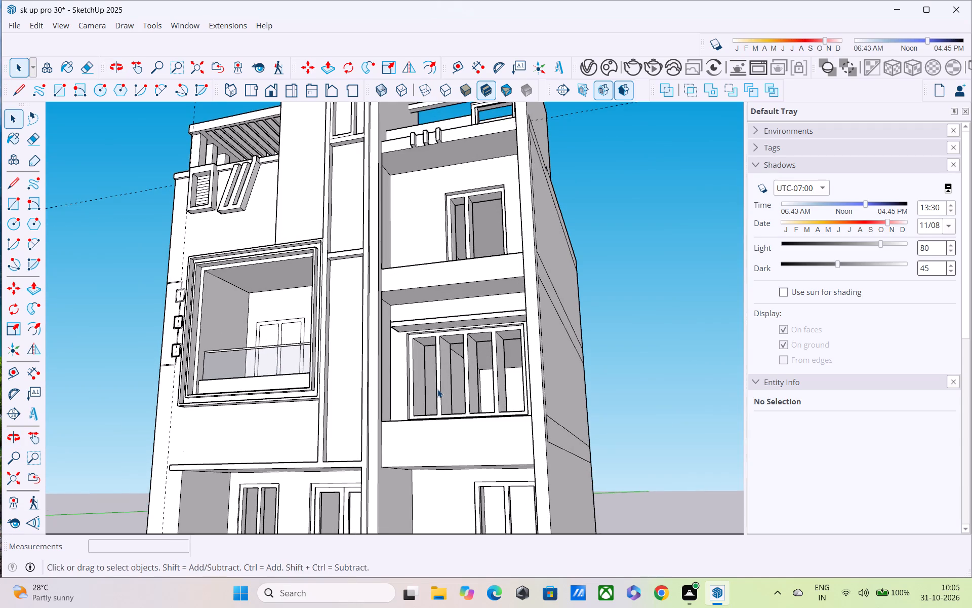
middle_click_drag(422, 347, 403, 265, "shift")
key("t")
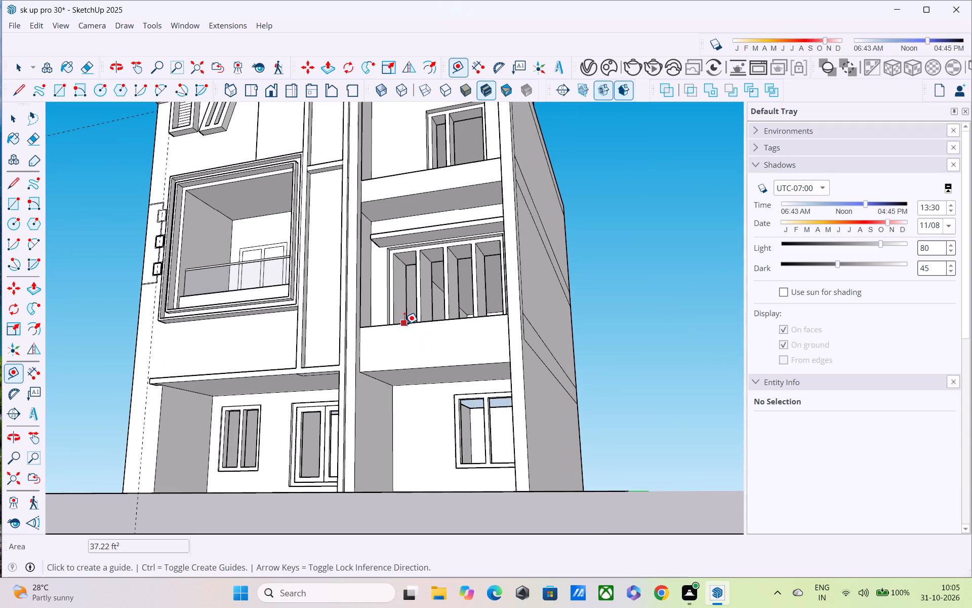
left_click(404, 324)
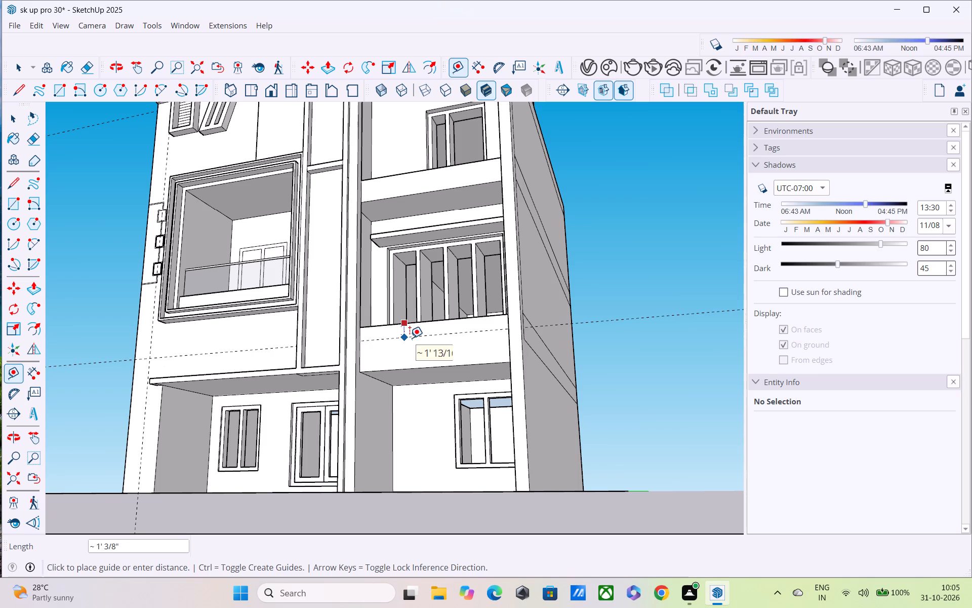
key("1")
key("BackSpace")
type("1'")
key("Return")
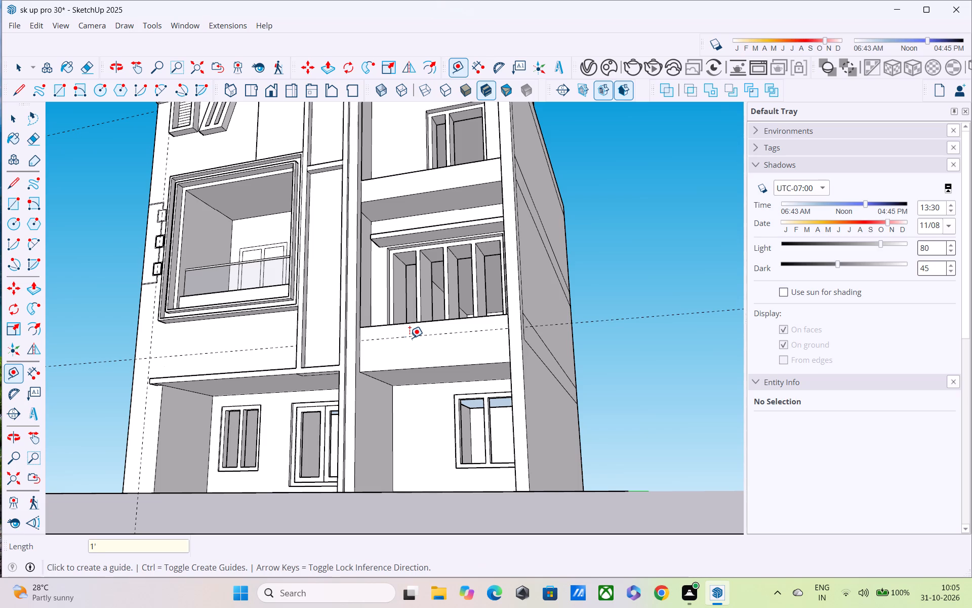
left_click(395, 369)
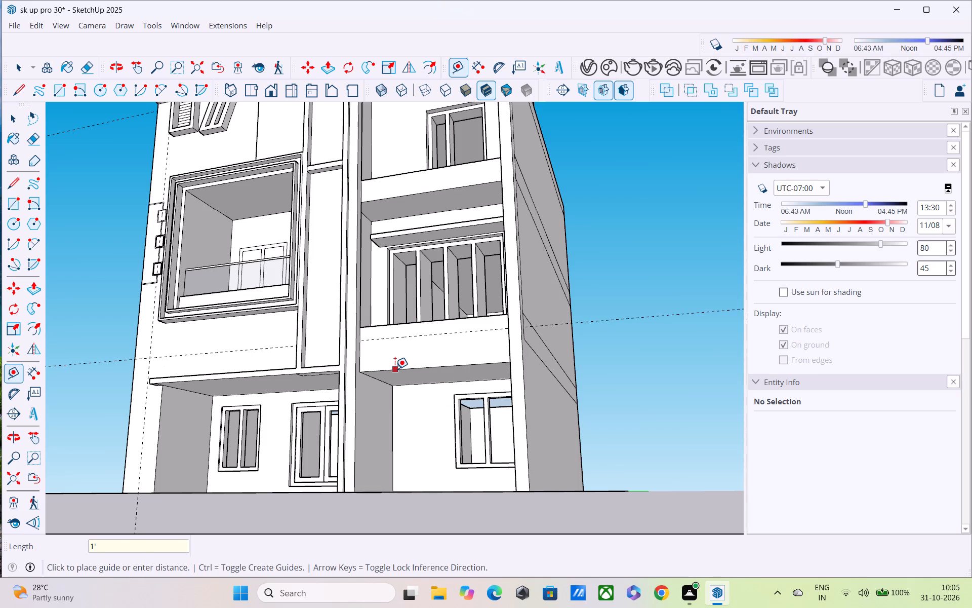
type("6\"")
key("Return")
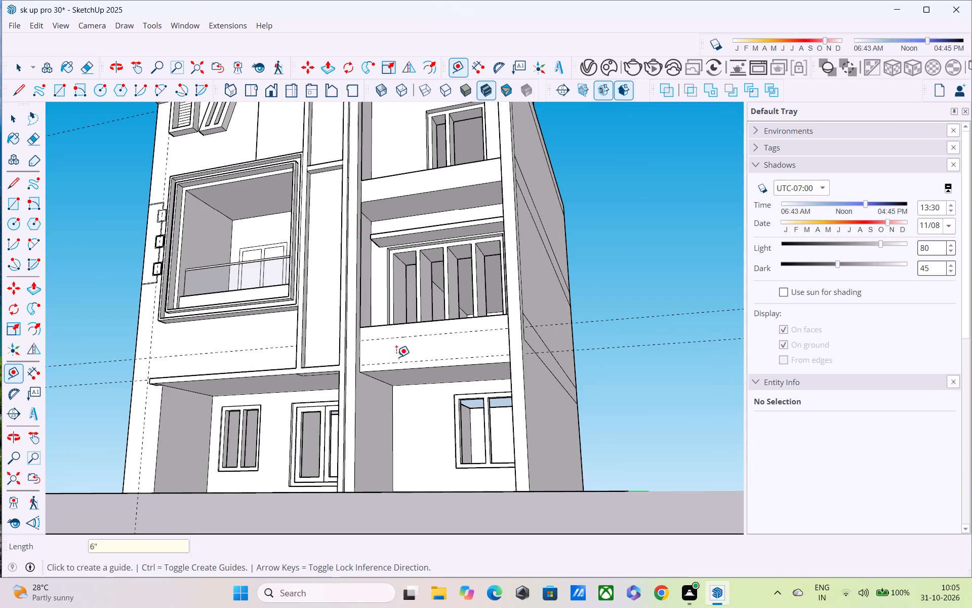
Draw an 11' 2" line along the lower guide across the full width of the balcony parapet.
key("l")
scroll(367, 377, "up", 2)
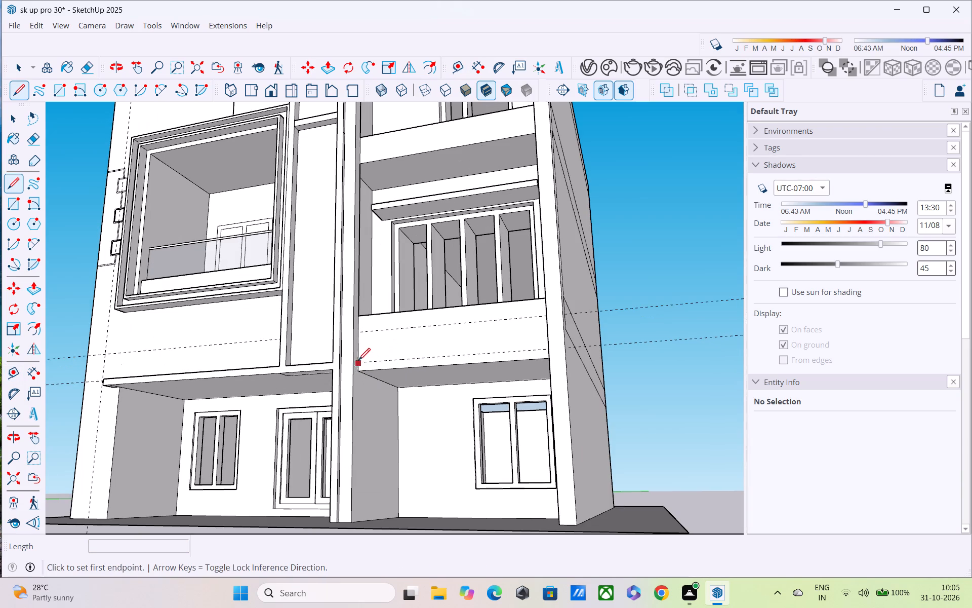
scroll(358, 361, "up", 9)
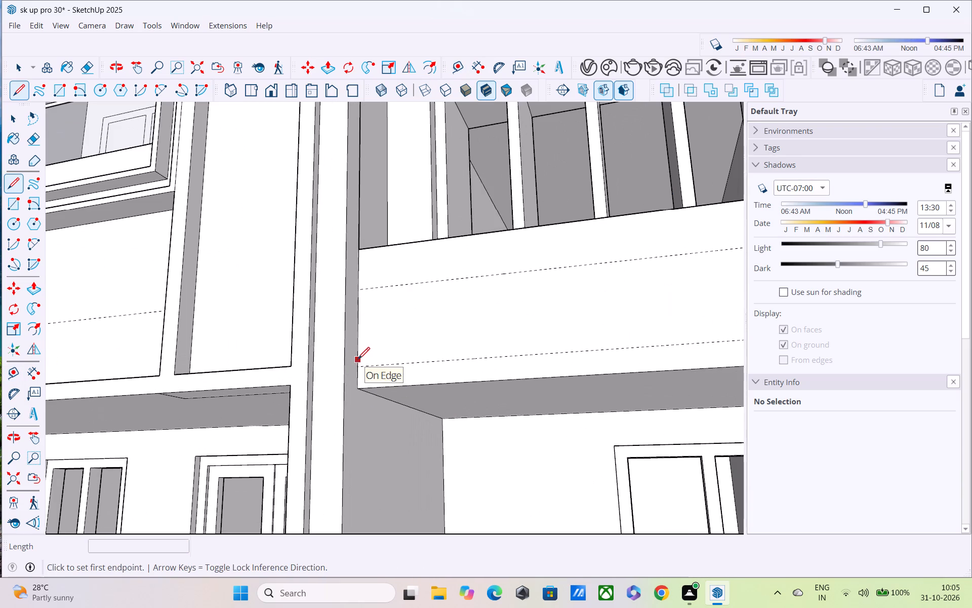
left_click(357, 368)
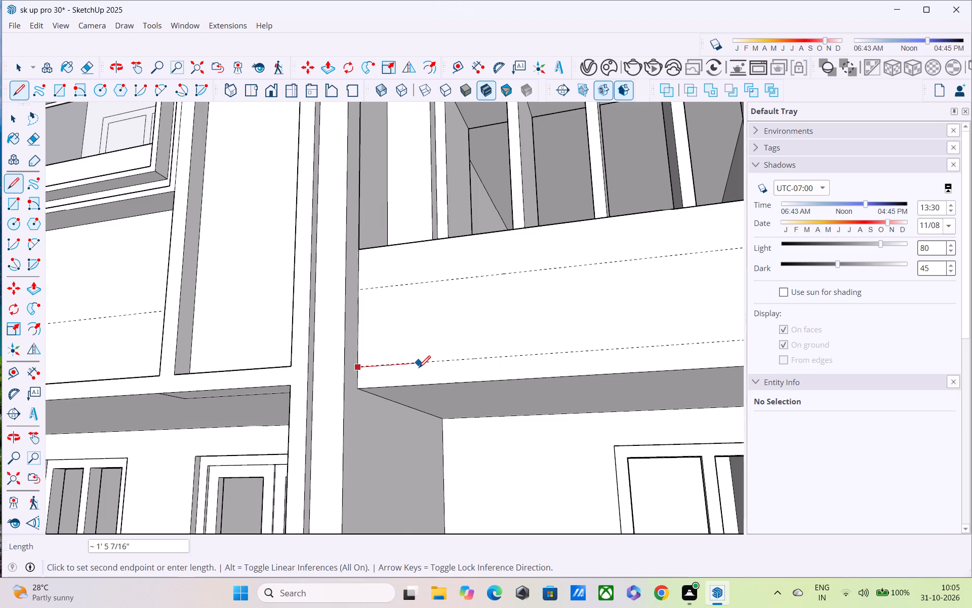
key("Escape")
key("Escape")
scroll(354, 372, "up", 8)
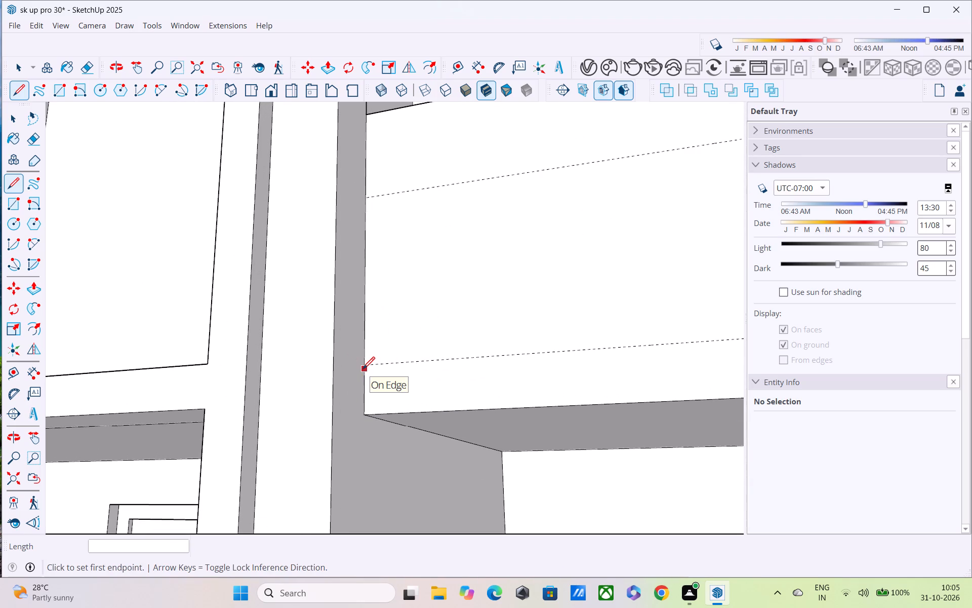
scroll(374, 371, "up", 10)
left_click(360, 365)
scroll(528, 344, "down", 4)
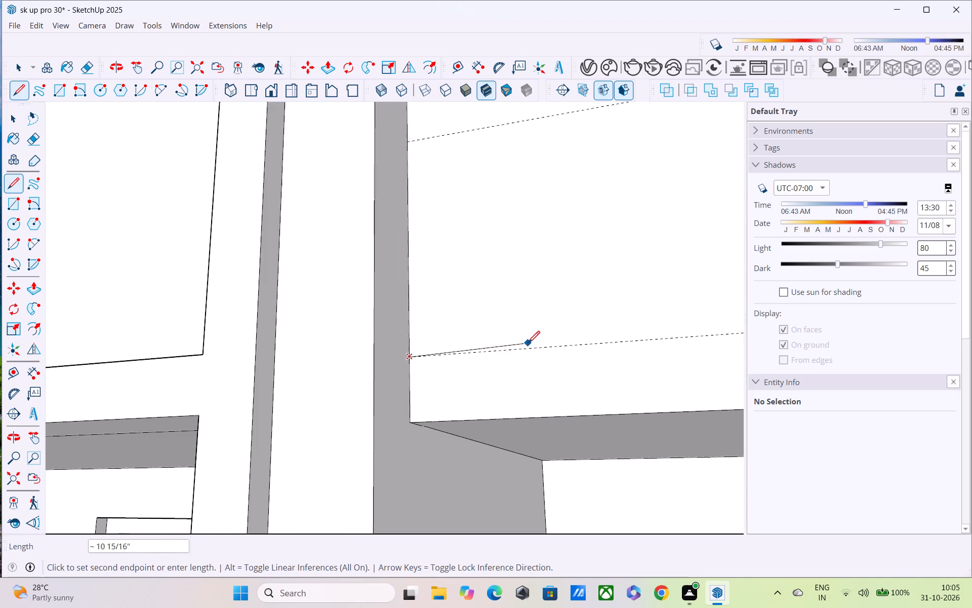
middle_click_drag(528, 344, 191, 348, "shift")
scroll(191, 348, "up", 1, "shift")
scroll(197, 350, "down", 5)
middle_click_drag(339, 335, 116, 334, "shift")
scroll(120, 326, "down", 2)
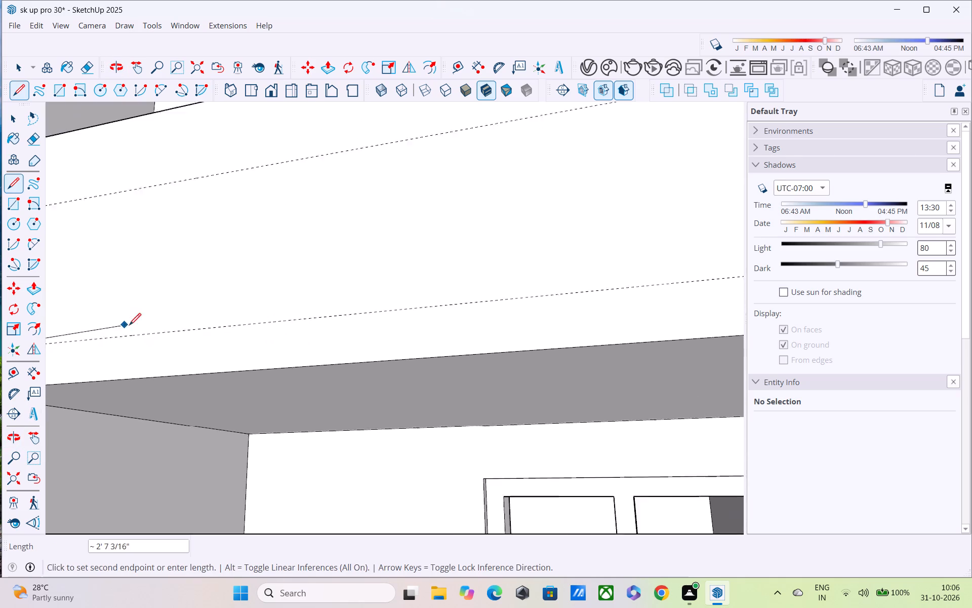
scroll(129, 326, "down", 2)
middle_click_drag(532, 289, 283, 260, "shift")
scroll(328, 271, "down", 2)
middle_click_drag(510, 275, 645, 311)
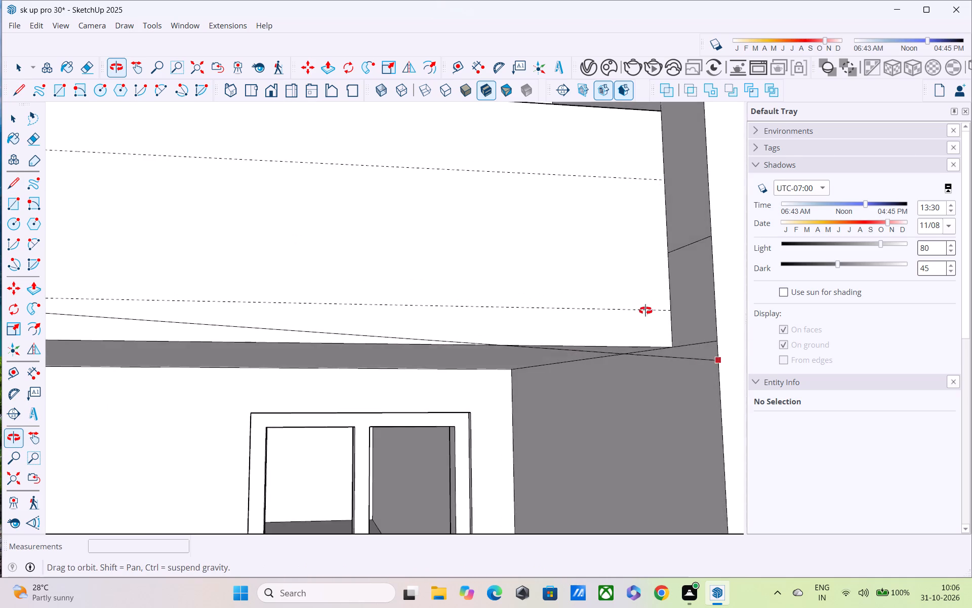
middle_click_drag(645, 311, 510, 280)
left_click(535, 276)
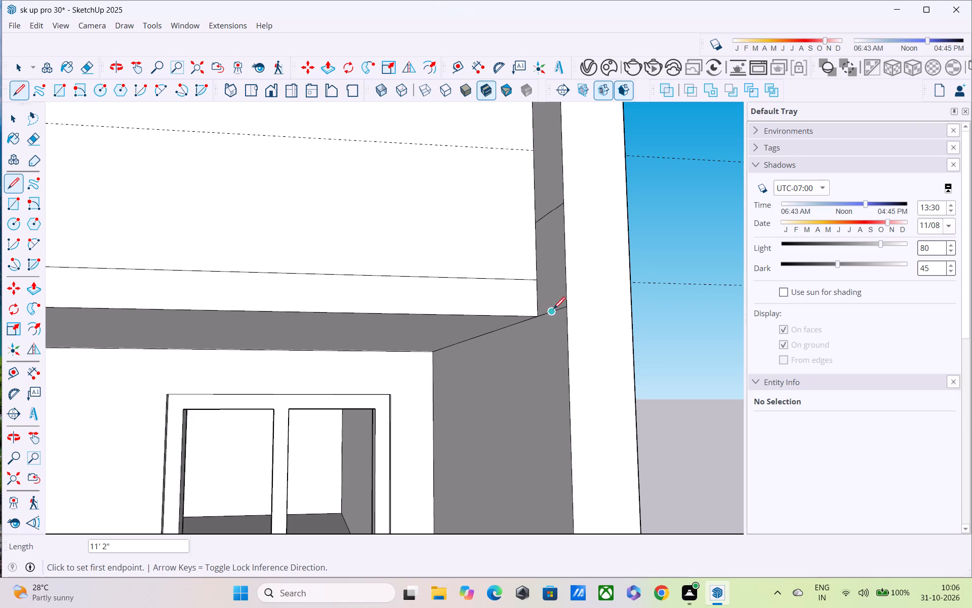
Split off a narrow piece at the outer-pillar end of the parapet's bottom strip and pull it out 1'.
key("v")
key("space")
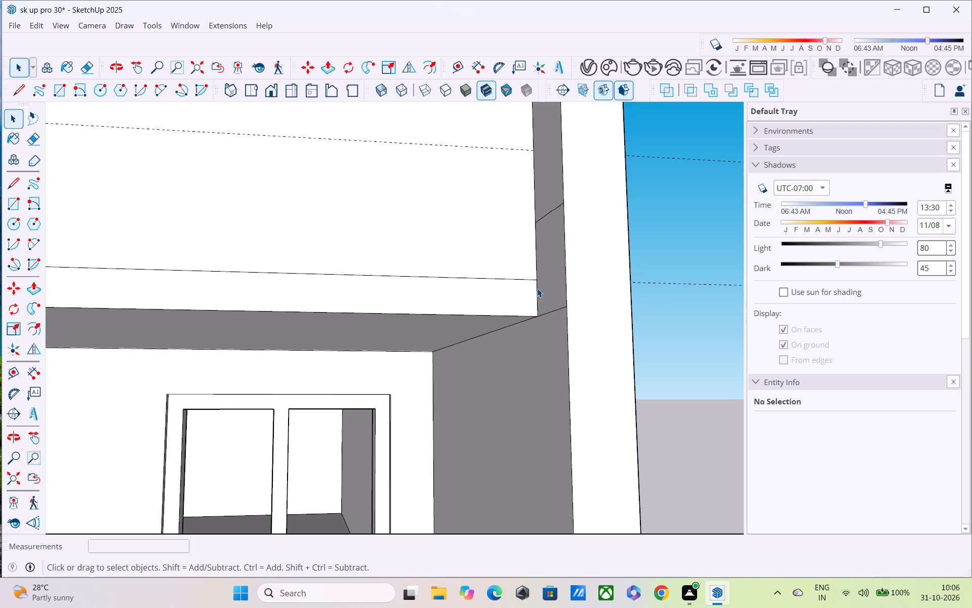
left_click(535, 296)
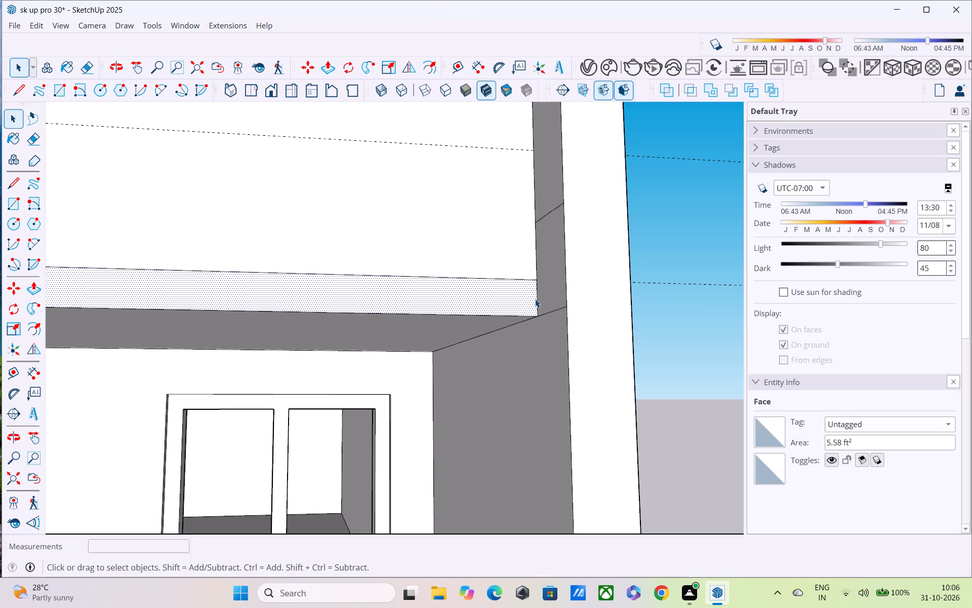
key("l")
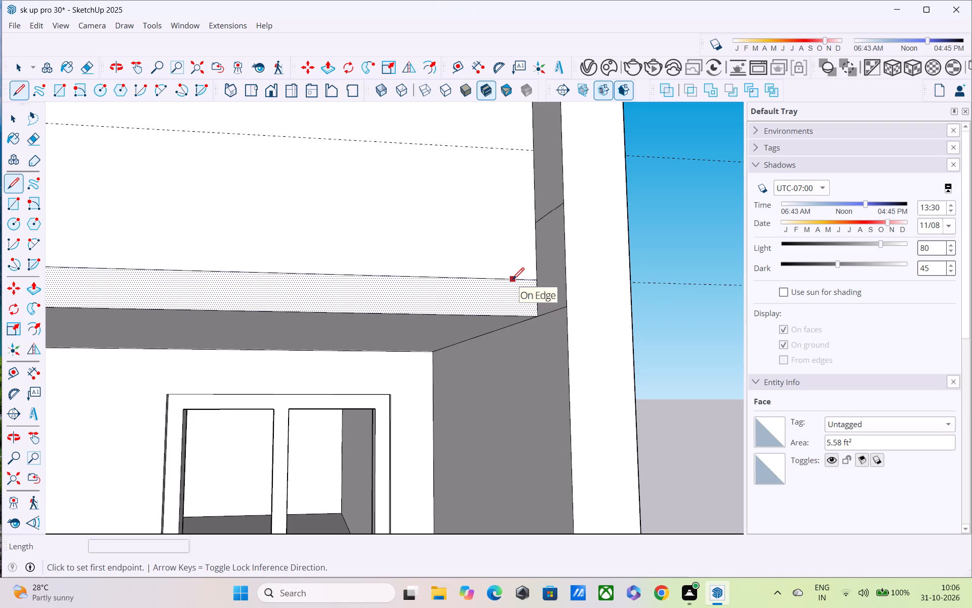
left_click(512, 281)
left_click(519, 311)
key("p")
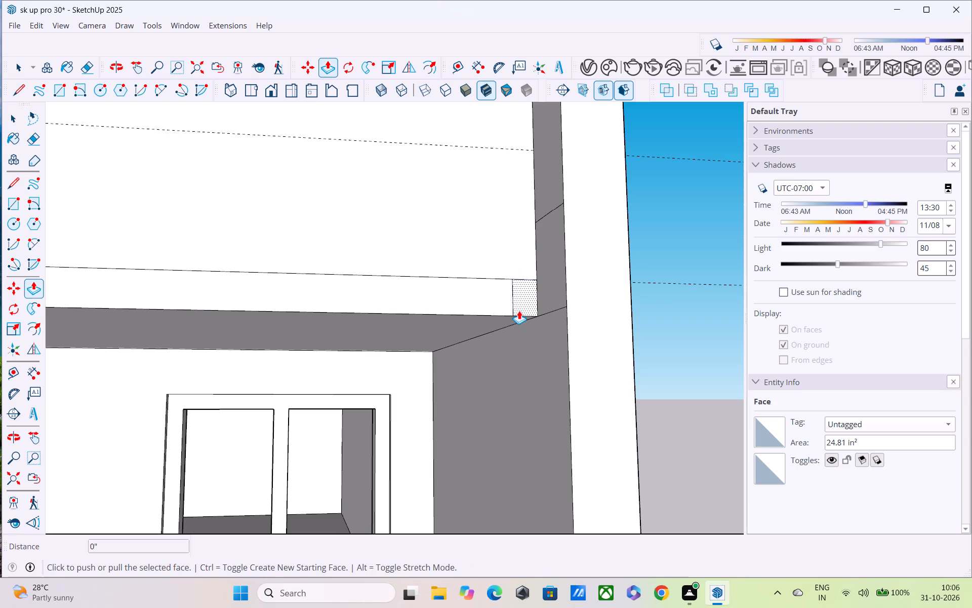
left_click(522, 290)
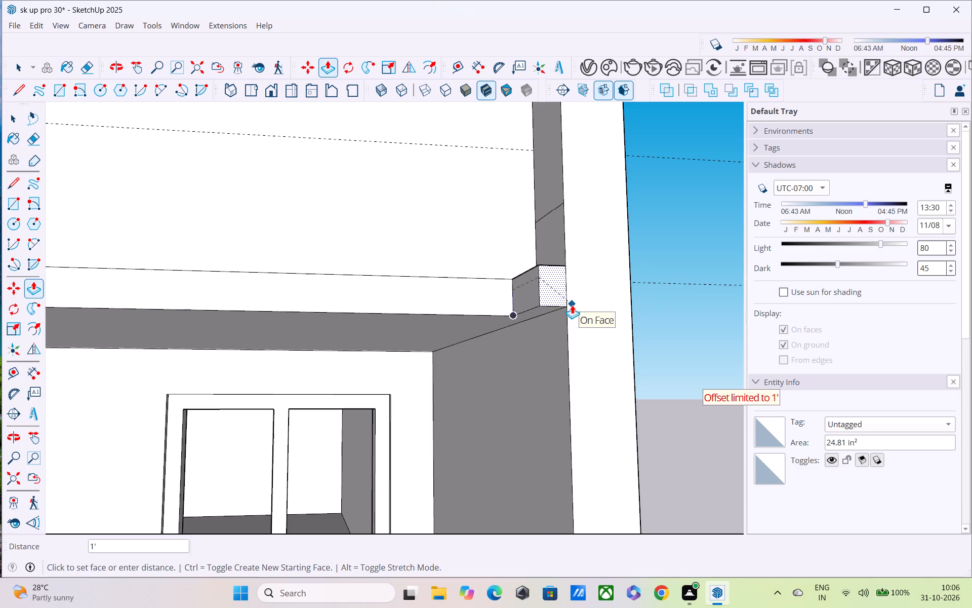
left_click(572, 305)
Draw a 7' line on the slab's underside from the fascia's bottom corner to the back wall, parallel to the side wall.
middle_click_drag(563, 319, 594, 202)
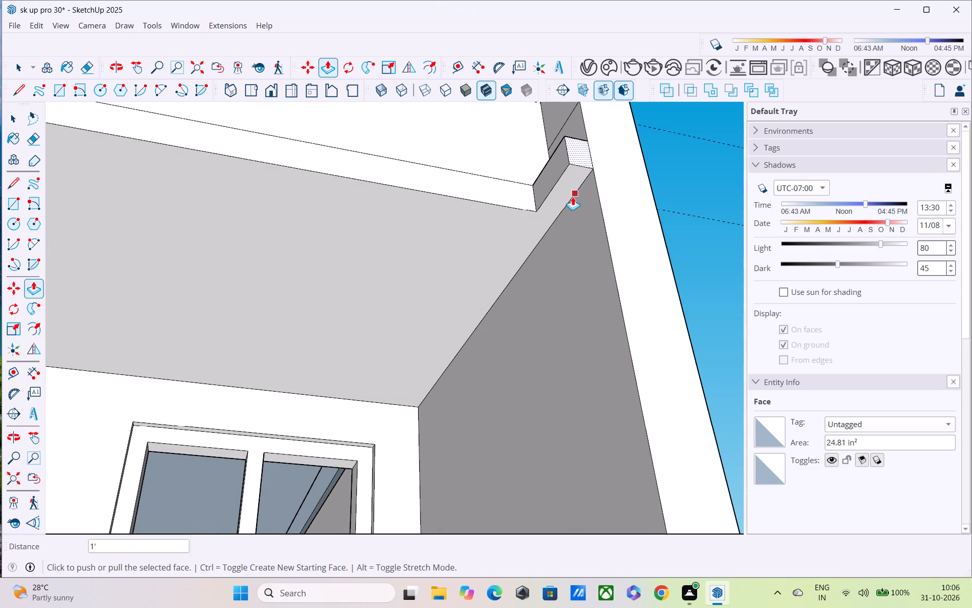
key("l")
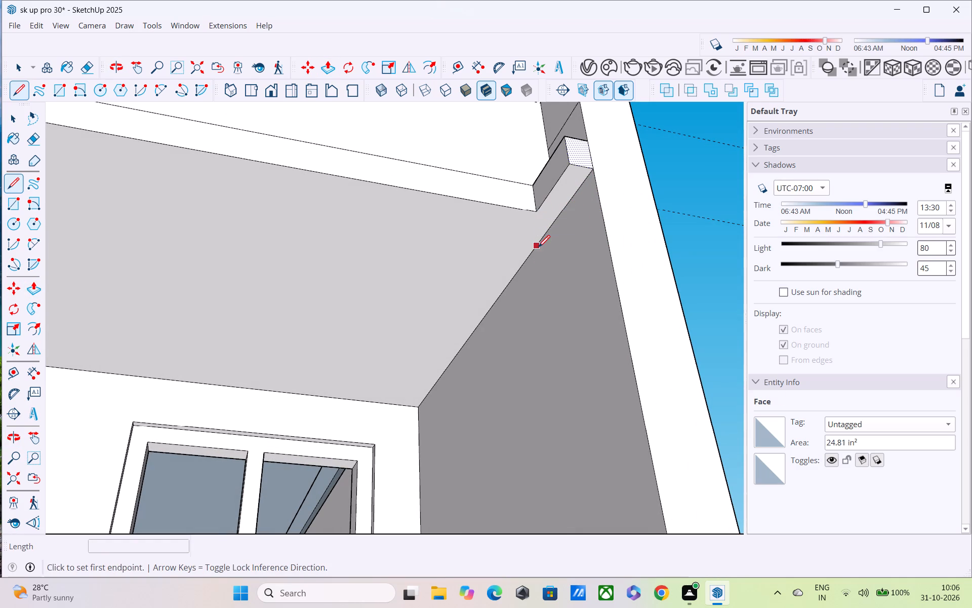
key("space")
key("l")
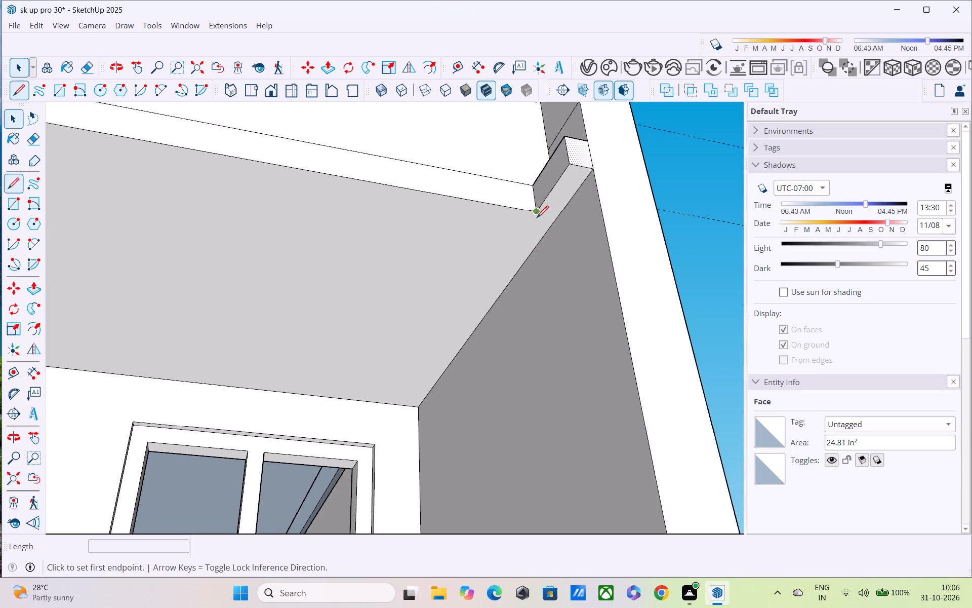
left_click_drag(535, 210, 535, 218)
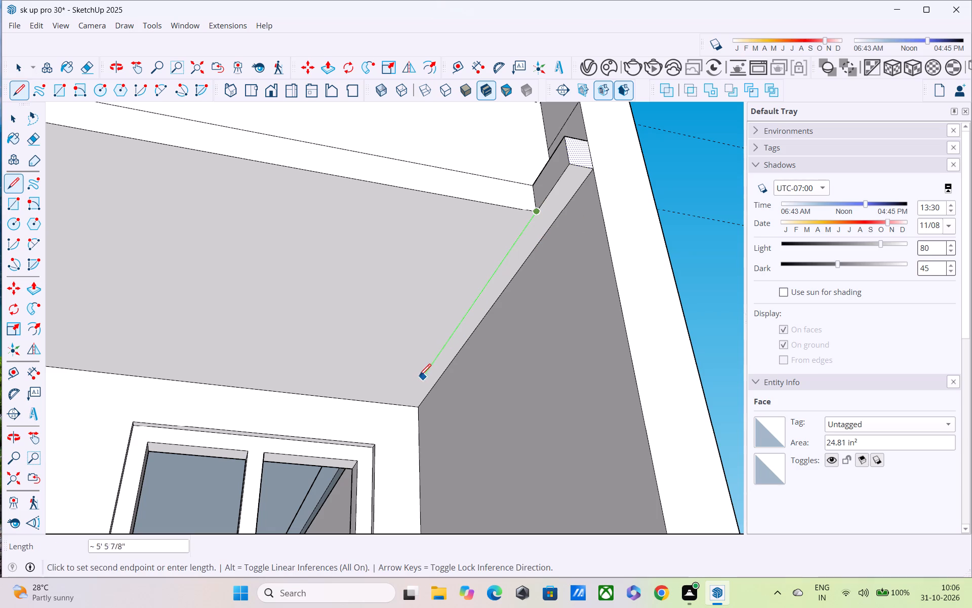
left_click(406, 404)
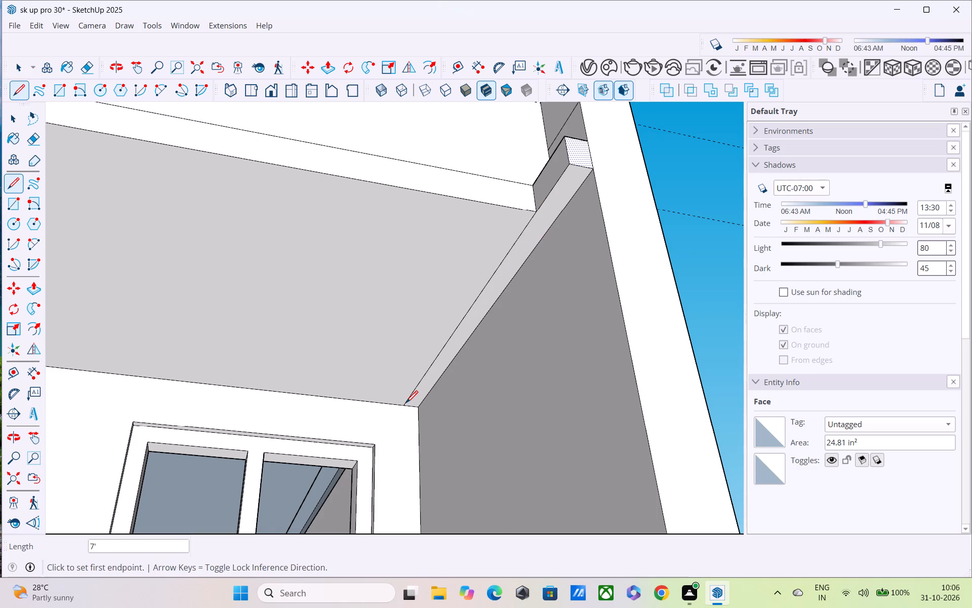
Pull the narrow underside strip beside the side wall down 8' 6" to the ground.
key("p")
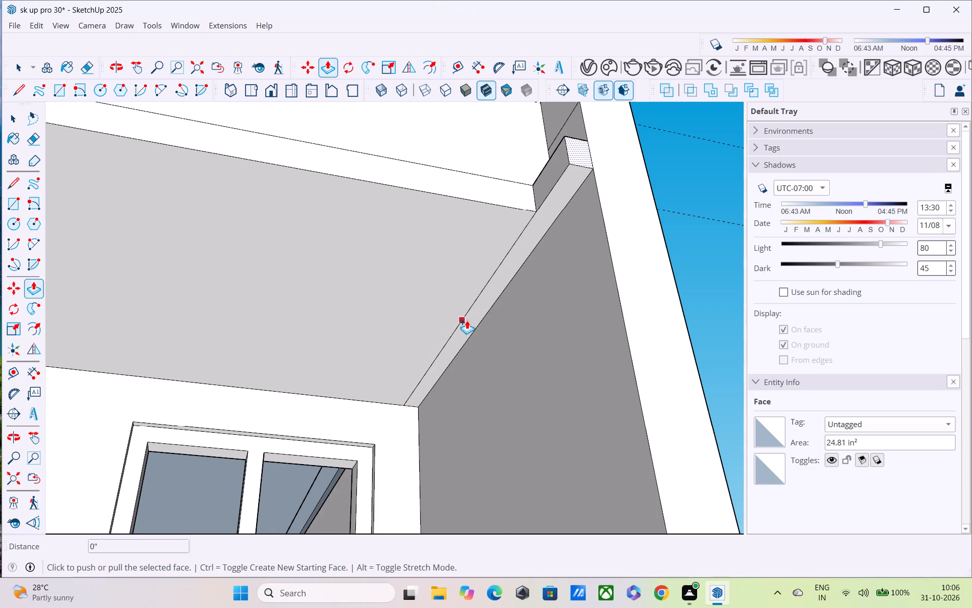
key("space")
left_click(467, 320)
key("p")
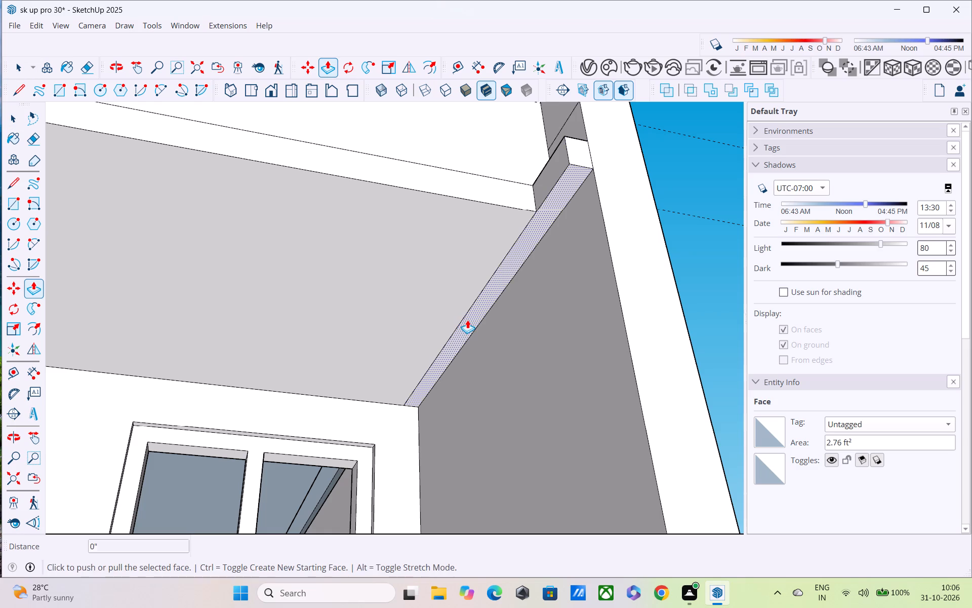
left_click(467, 320)
scroll(475, 365, "down", 9)
middle_click_drag(479, 369, 474, 182)
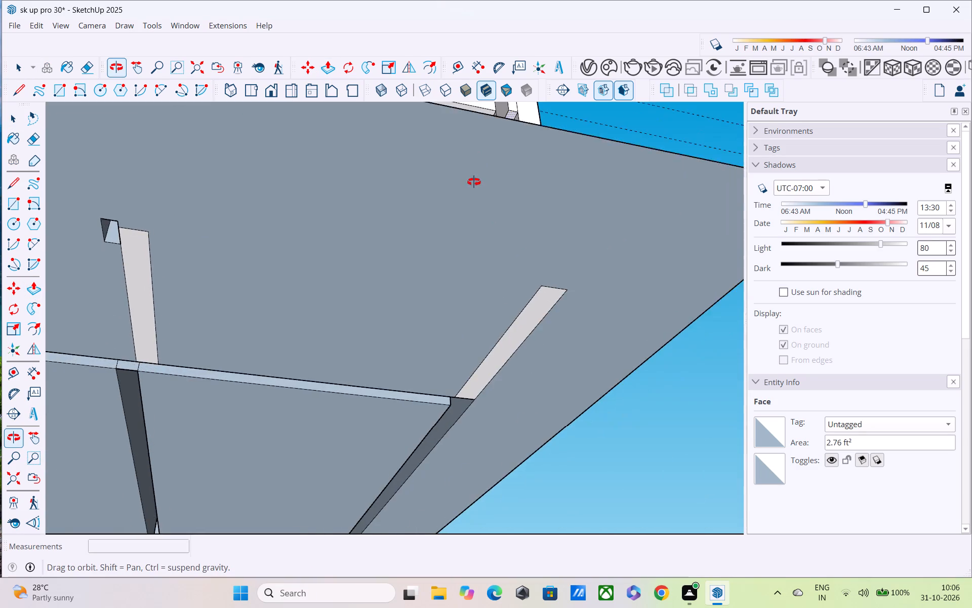
middle_click_drag(474, 182, 488, 319)
left_click(512, 409)
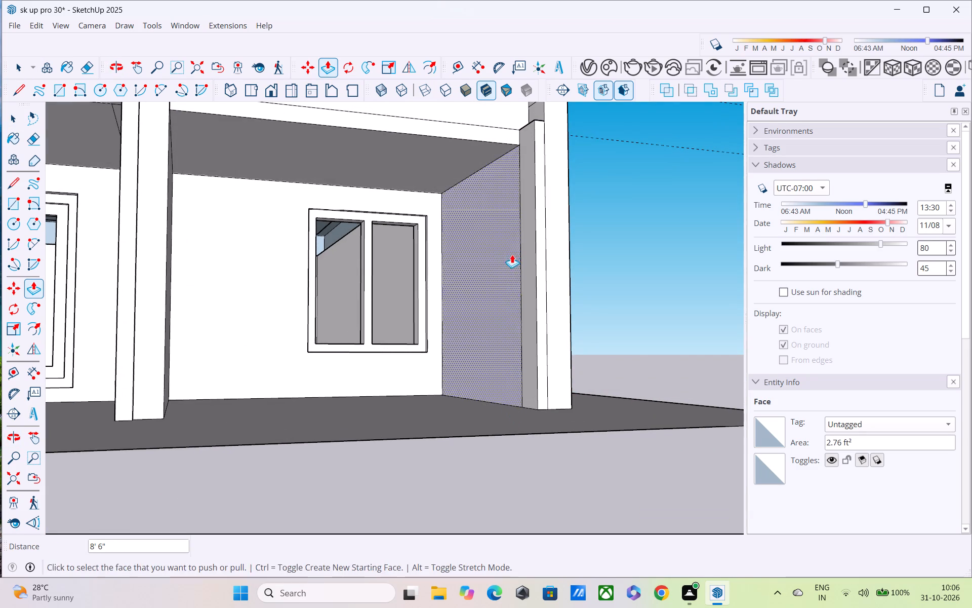
Pull the parapet's 6" bottom strip forward until it is flush with the front of the new wall piece.
middle_click_drag(531, 258, 627, 370, "shift")
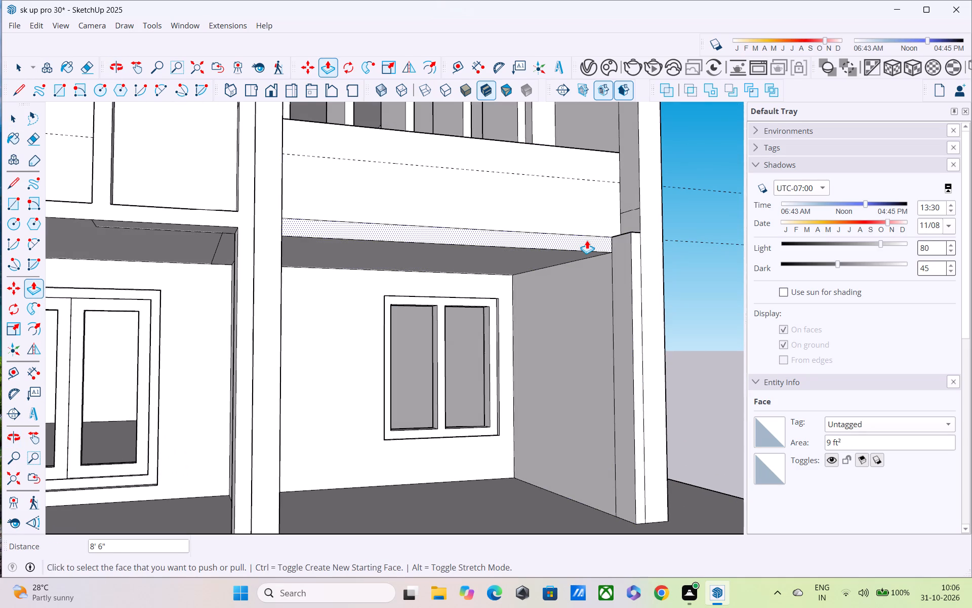
left_click(587, 240)
left_click(627, 254)
Delete the vertical seam edge on the inner face of the thickened ground-floor side wall.
middle_click_drag(633, 264, 632, 247)
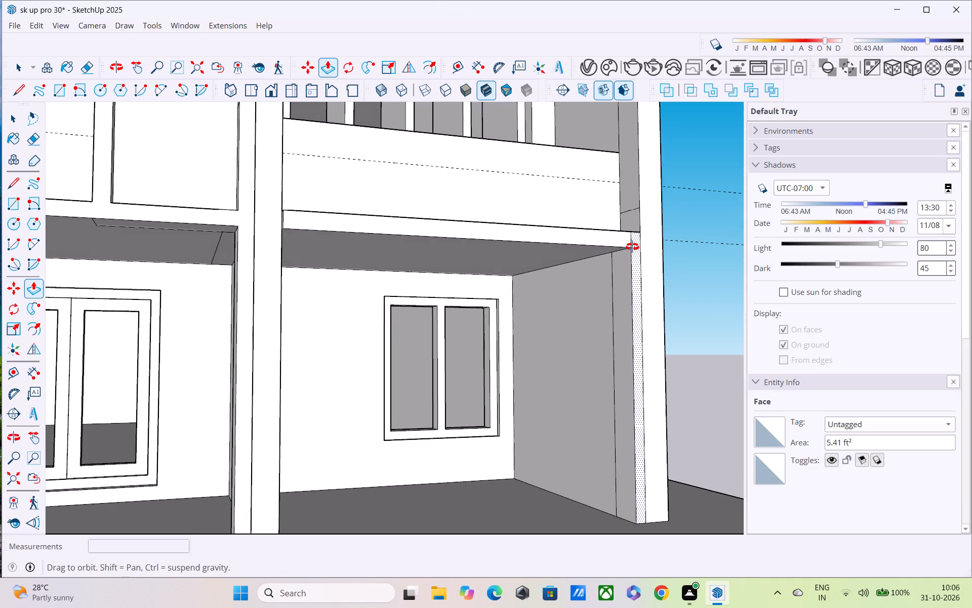
middle_click_drag(632, 247, 632, 226)
key("space")
left_click(614, 361)
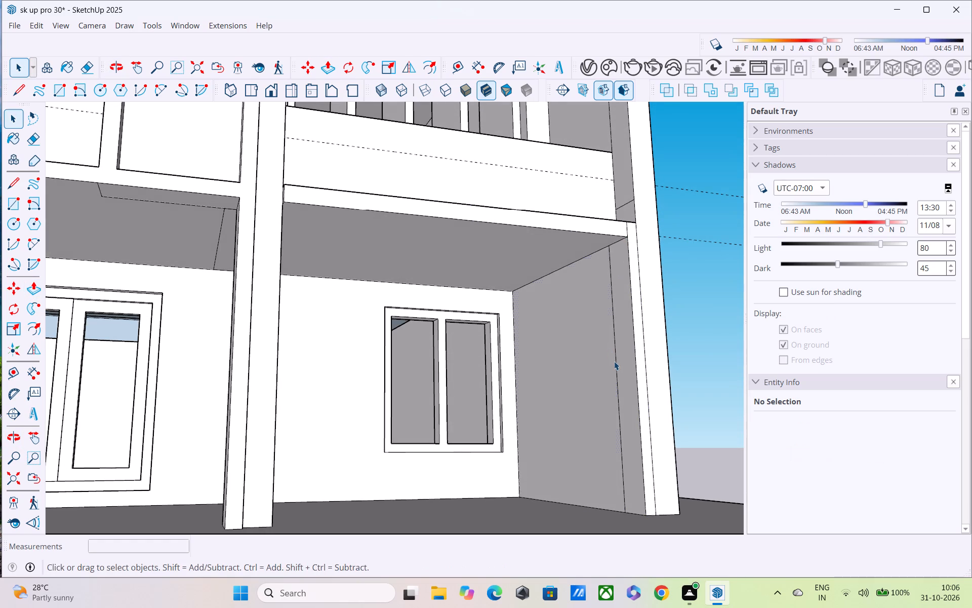
left_click(620, 373)
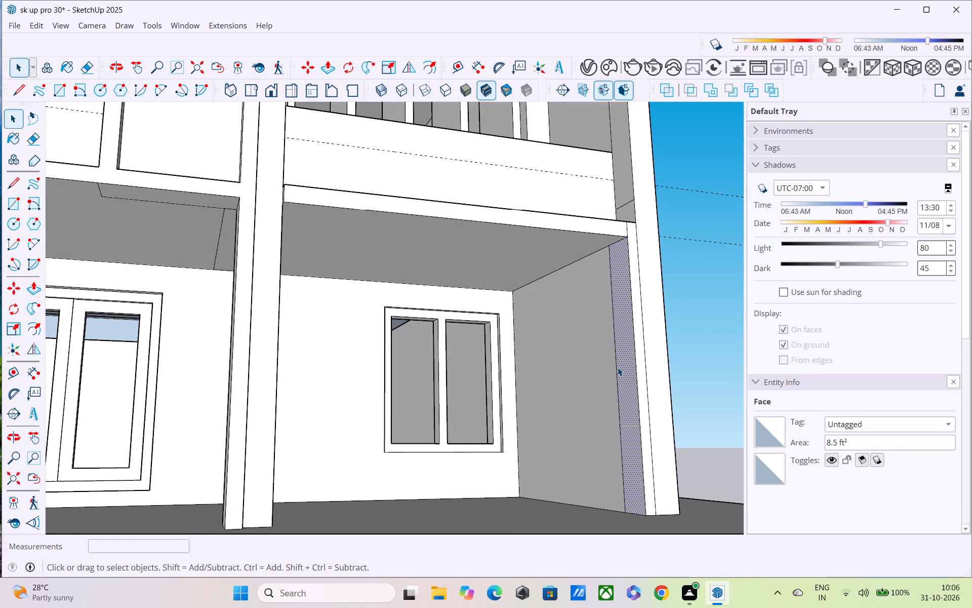
left_click(616, 361)
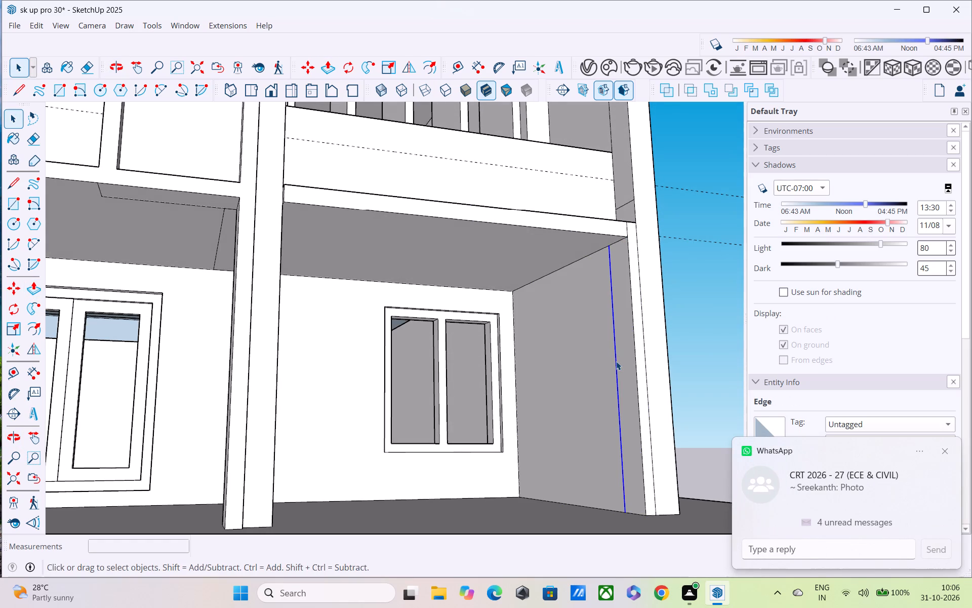
key("Delete")
Draw a line across the full width of the first-floor balcony parapet along the dashed horizontal guide, about 11' 2" long.
scroll(616, 338, "down", 4)
middle_click_drag(616, 338, 546, 441)
middle_click_drag(490, 332, 462, 319)
scroll(460, 307, "down", 2)
middle_click_drag(460, 307, 453, 336)
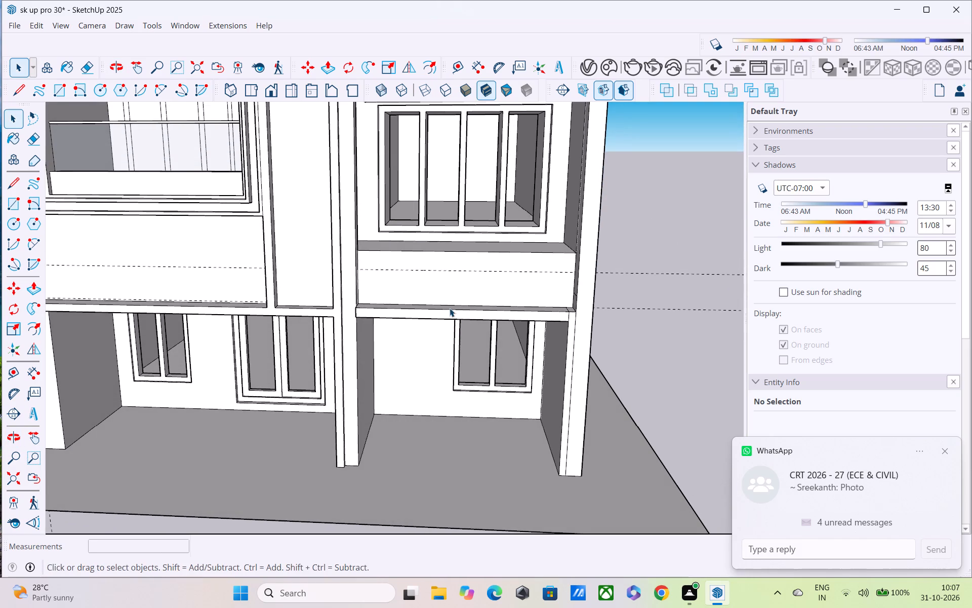
key("l")
scroll(371, 256, "up", 2)
middle_click_drag(371, 264, 260, 238)
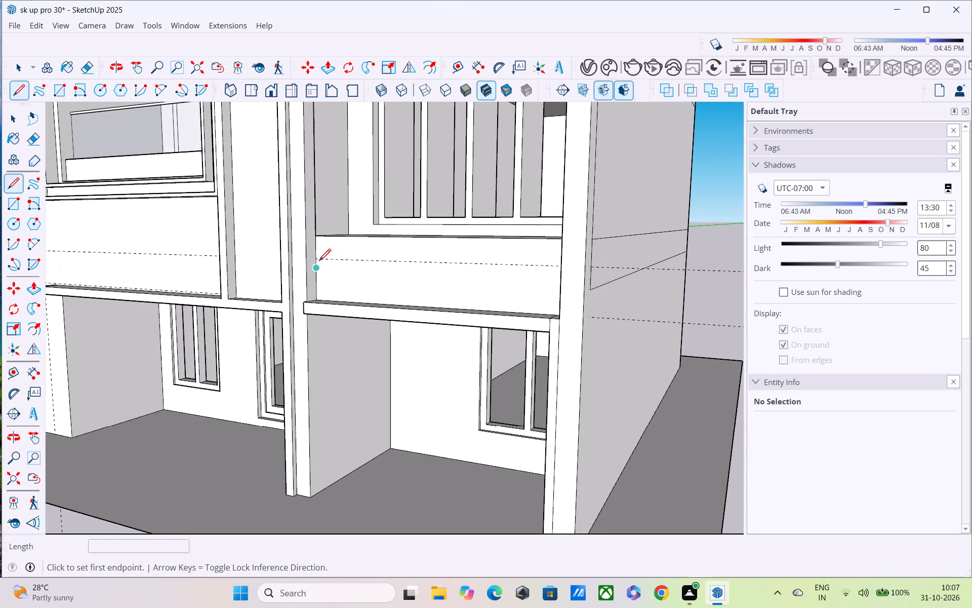
left_click(319, 259)
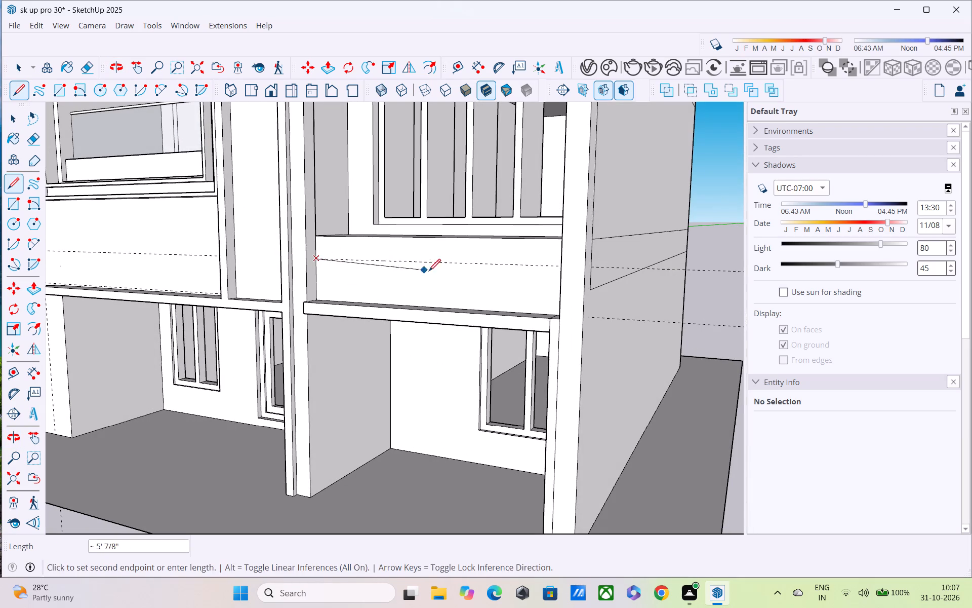
middle_click_drag(490, 284, 704, 277)
scroll(692, 222, "up", 4)
scroll(613, 322, "up", 3)
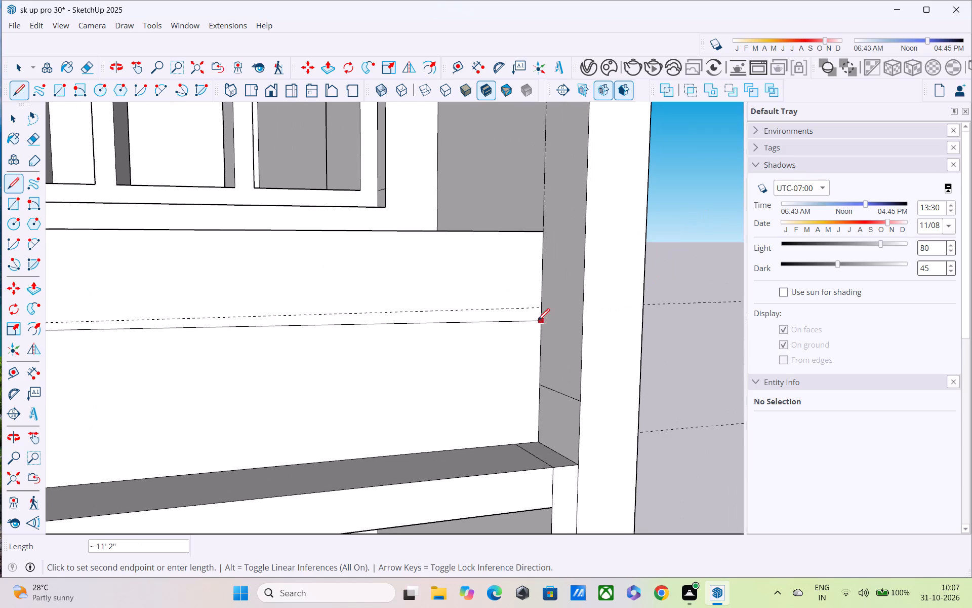
left_click(541, 310)
Pull the parapet's upper strip forward 1', flush with the front of the outer pillar.
key("p")
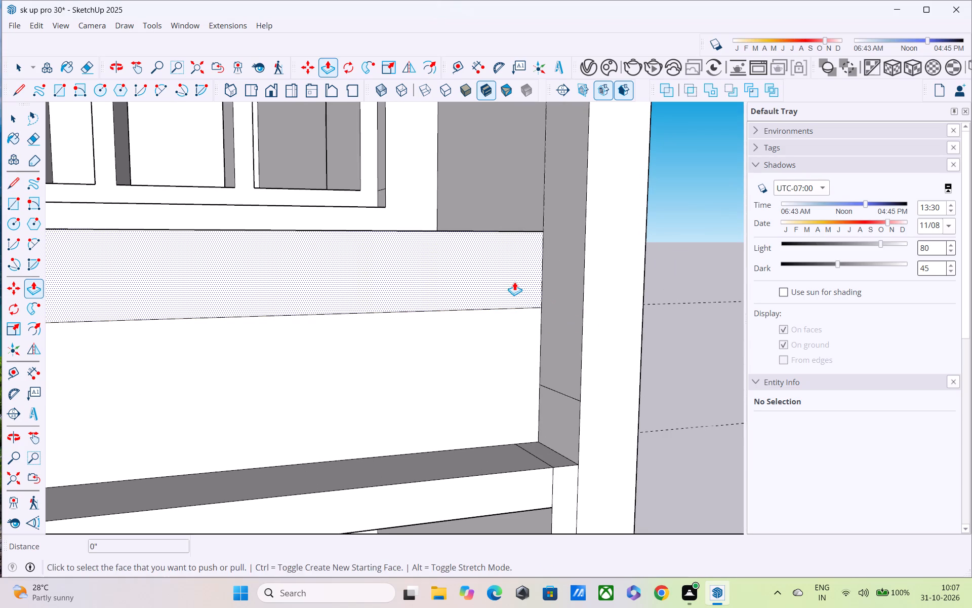
left_click(514, 282)
left_click(581, 301)
Erase the leftover edges at the outer-pillar end of the lower band and on the pillar's inner side below the upper strip.
scroll(586, 311, "down", 6)
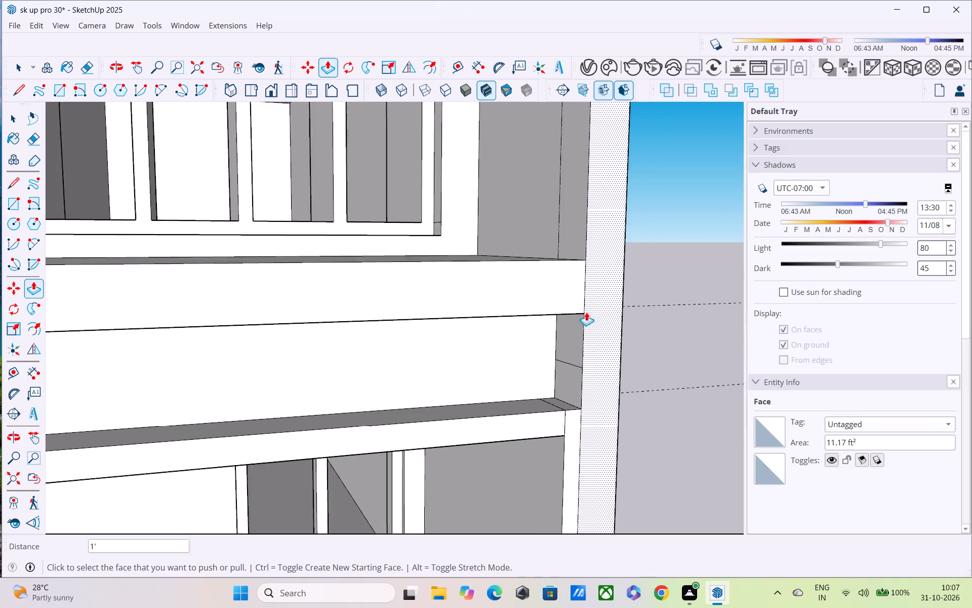
key("e")
scroll(562, 360, "up", 3)
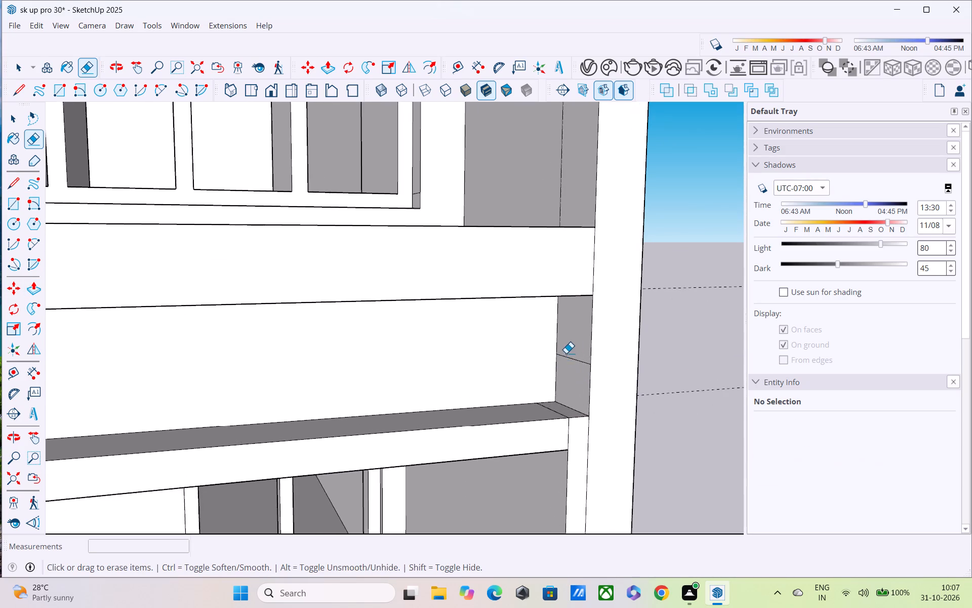
middle_click_drag(592, 353, 643, 393)
scroll(613, 413, "up", 4)
left_click_drag(584, 435, 574, 449)
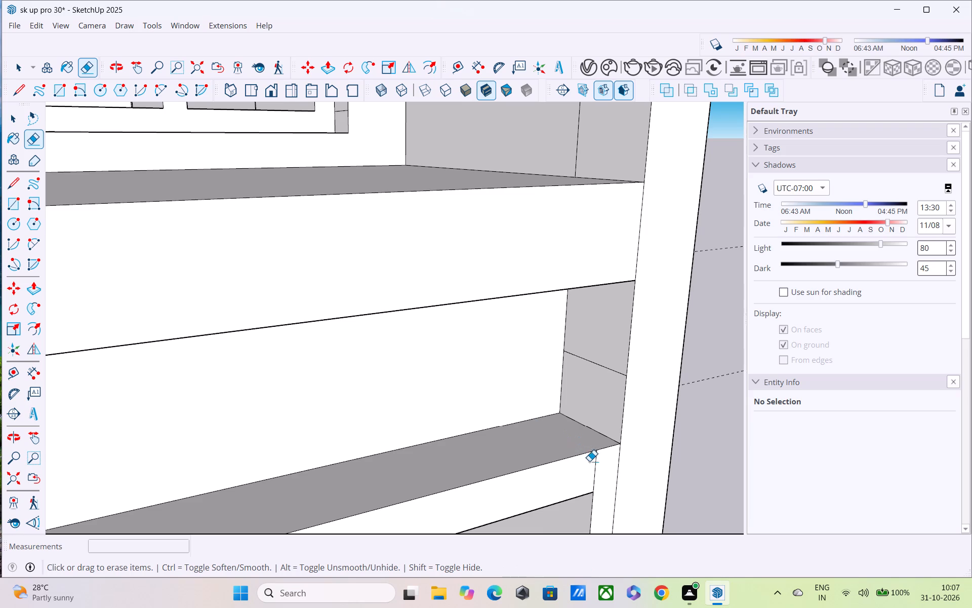
left_click_drag(593, 466, 596, 471)
left_click_drag(600, 350, 602, 377)
Erase the two horizontal guides at the balcony parapet level and the vertical guide at the opposite end of the front elevation.
middle_click_drag(496, 202, 727, 21)
middle_click_drag(710, 131, 695, 50)
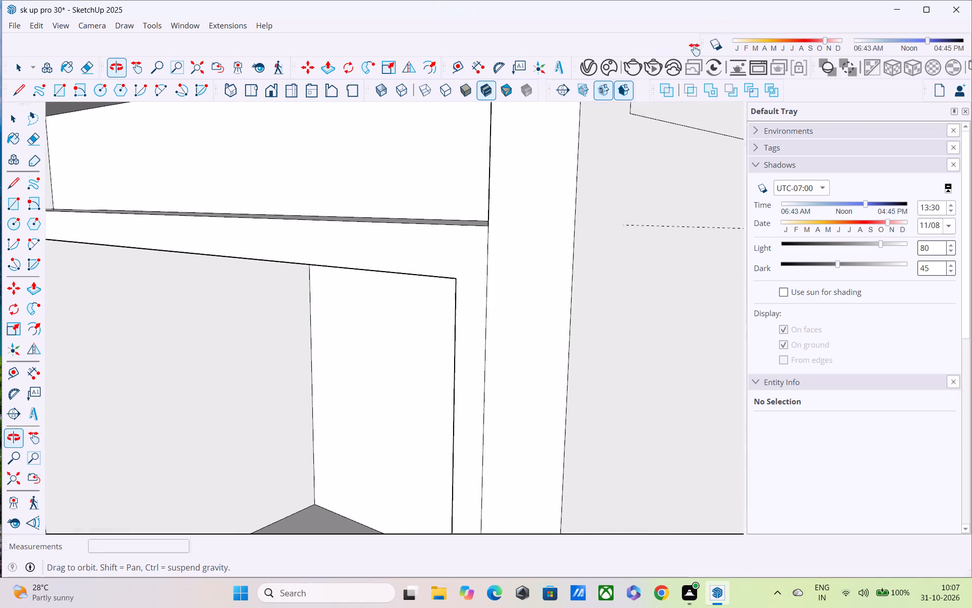
middle_click_drag(695, 50, 705, 47)
middle_click_drag(380, 148, 528, 304)
middle_click_drag(391, 243, 646, 246)
scroll(645, 247, "up", 1)
middle_click_drag(328, 279, 445, 416)
scroll(440, 408, "down", 1, "shift")
middle_click_drag(440, 408, 458, 244, "shift")
scroll(433, 238, "down", 4)
middle_click_drag(386, 271, 531, 334)
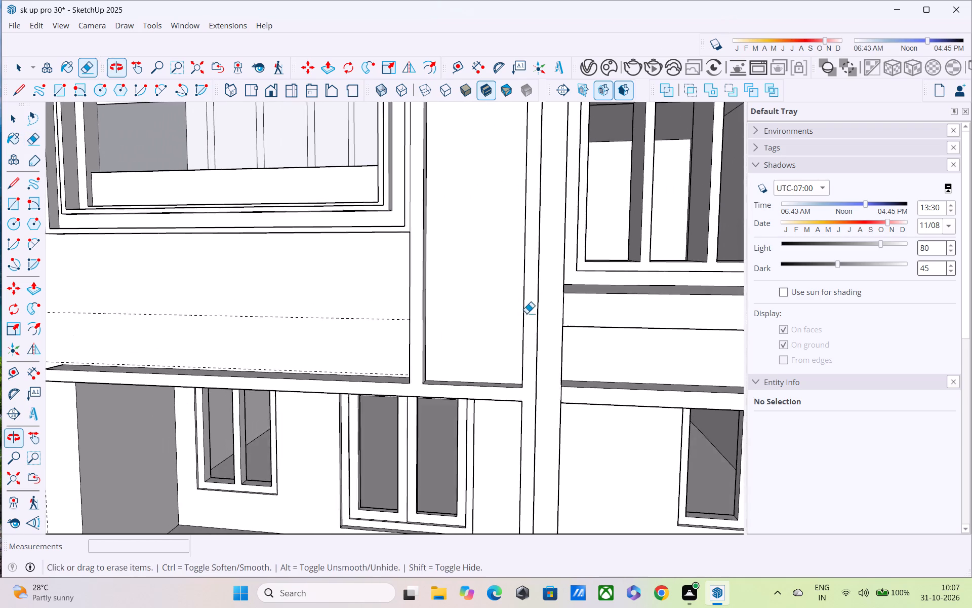
scroll(526, 307, "down", 9)
middle_click_drag(521, 308, 519, 292)
scroll(521, 308, "up", 1)
scroll(512, 294, "down", 4)
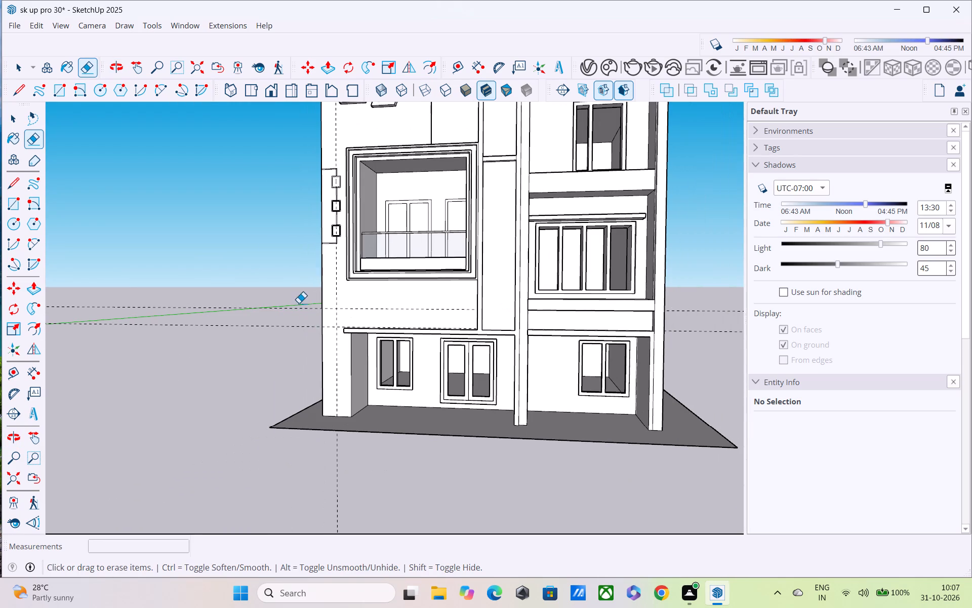
left_click_drag(298, 302, 297, 363)
left_click_drag(380, 478, 353, 495)
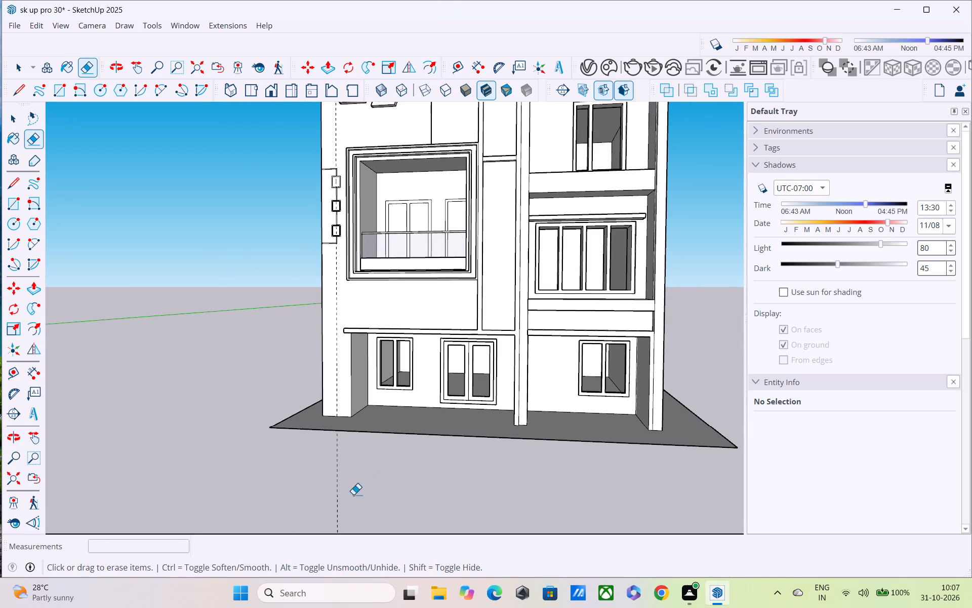
left_click_drag(353, 495, 338, 502)
Review the whole front elevation from a distance and from several angles.
scroll(308, 480, "down", 4)
middle_click_drag(308, 480, 388, 470)
scroll(394, 441, "up", 1, "shift")
scroll(394, 441, "down", 4, "shift")
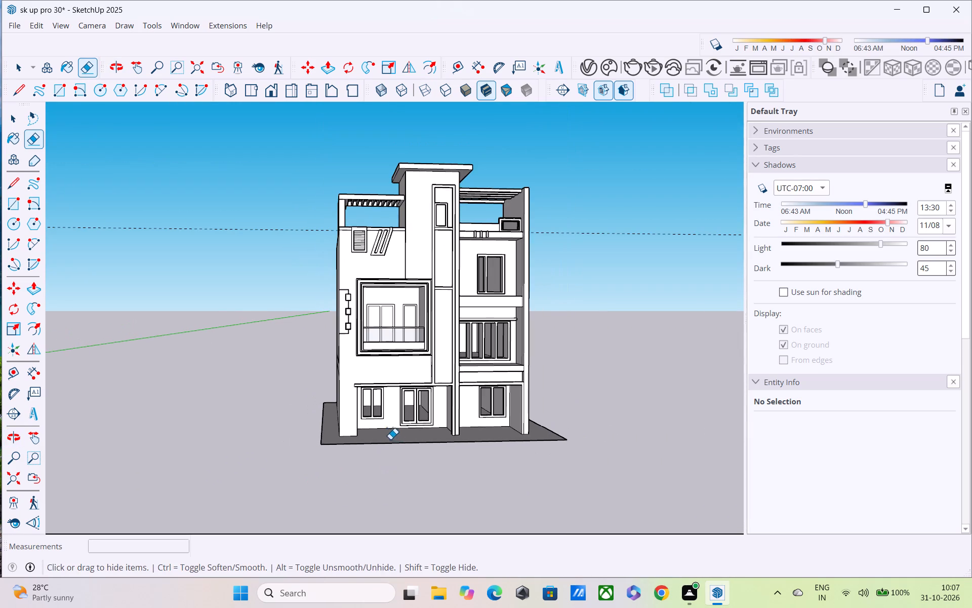
key("space")
left_click(250, 310)
scroll(460, 428, "up", 4)
middle_click_drag(436, 412, 314, 367)
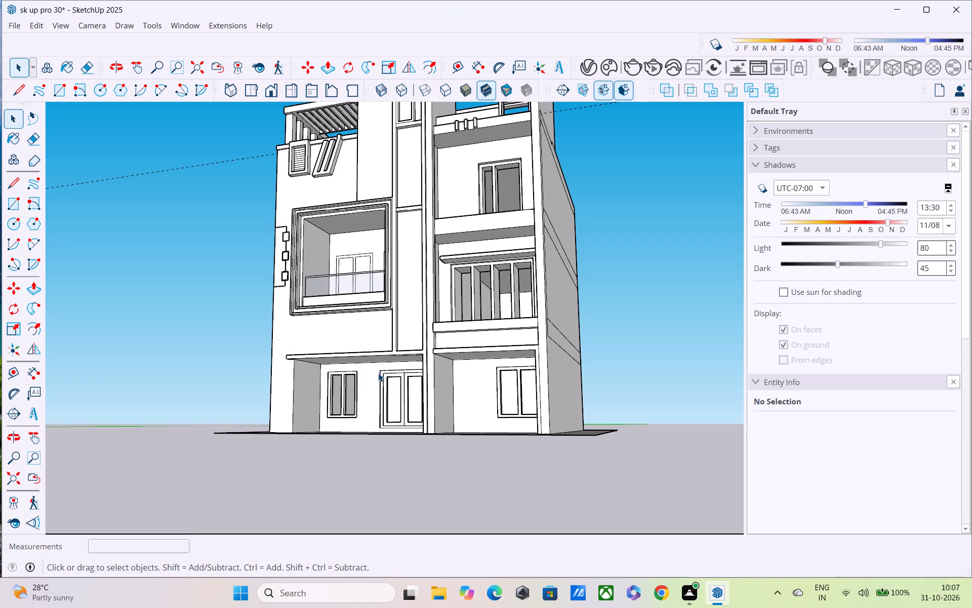
scroll(366, 391, "up", 1)
middle_click_drag(371, 322, 416, 483)
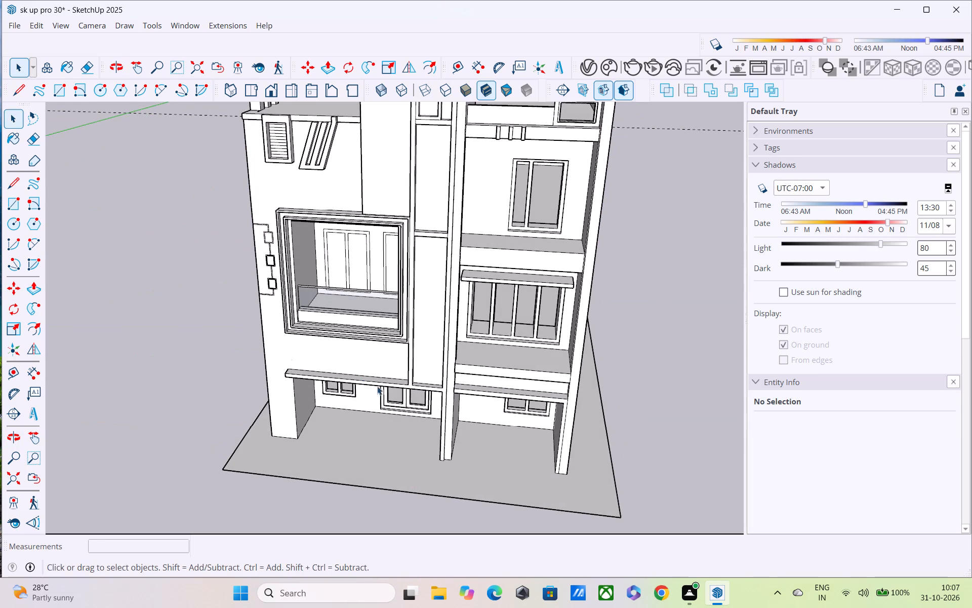
middle_click_drag(551, 437, 607, 522)
Choose Wood_Planks_01_1K from the Wood materials and paint the front face of the second-floor two-pane window frame.
left_click(809, 163)
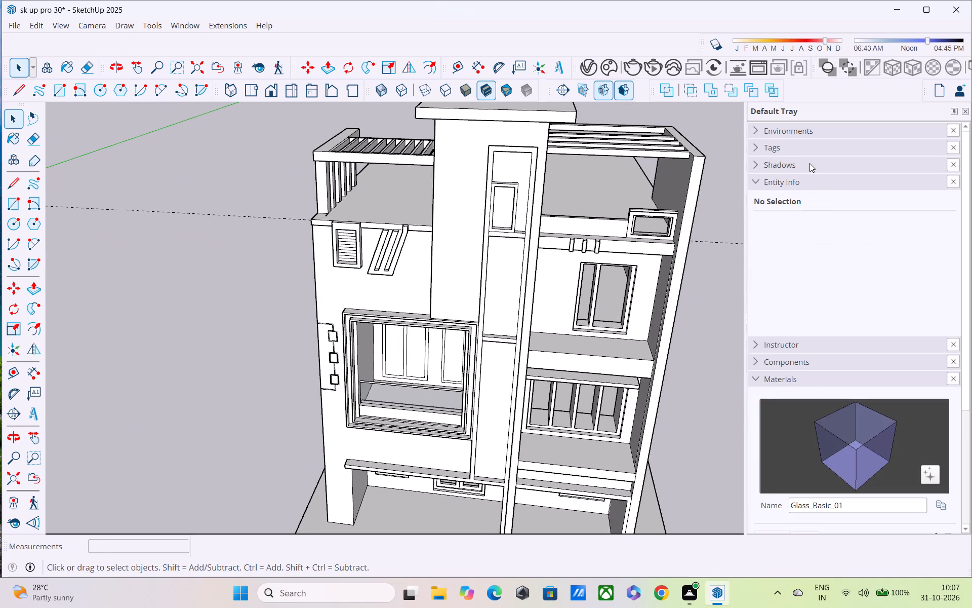
scroll(817, 415, "down", 2)
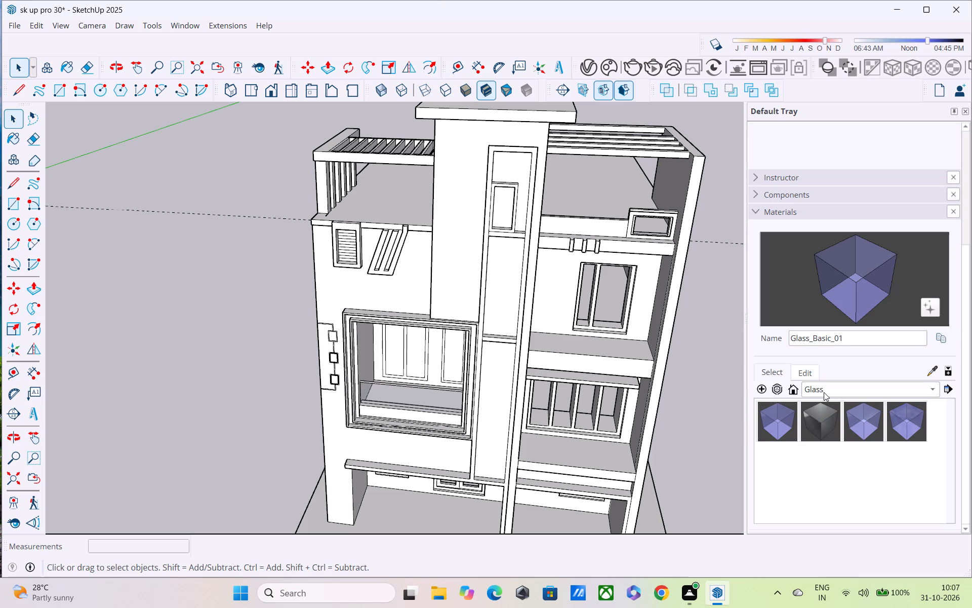
left_click(824, 392)
left_click(828, 498)
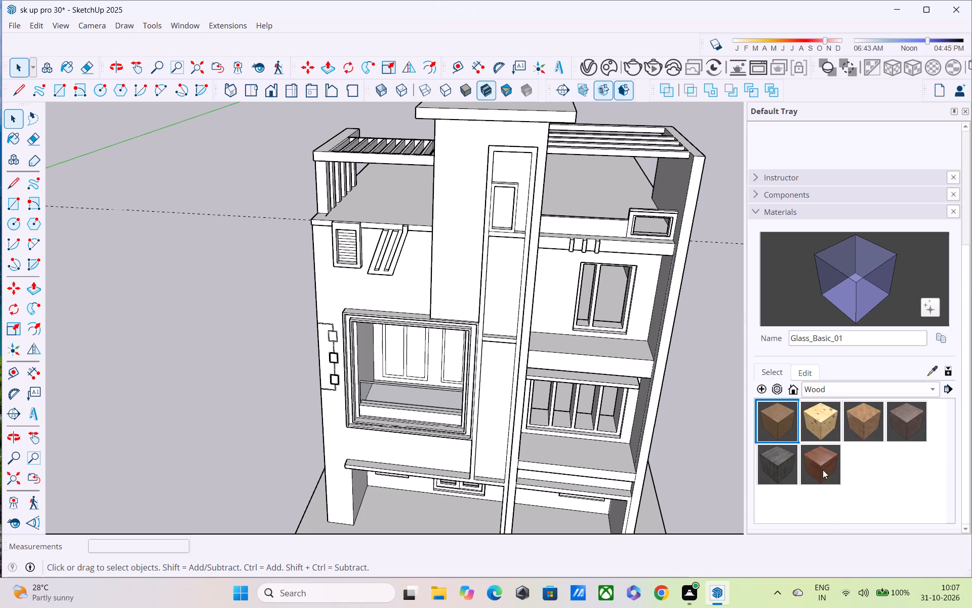
left_click(780, 452)
middle_click_drag(687, 450, 676, 541)
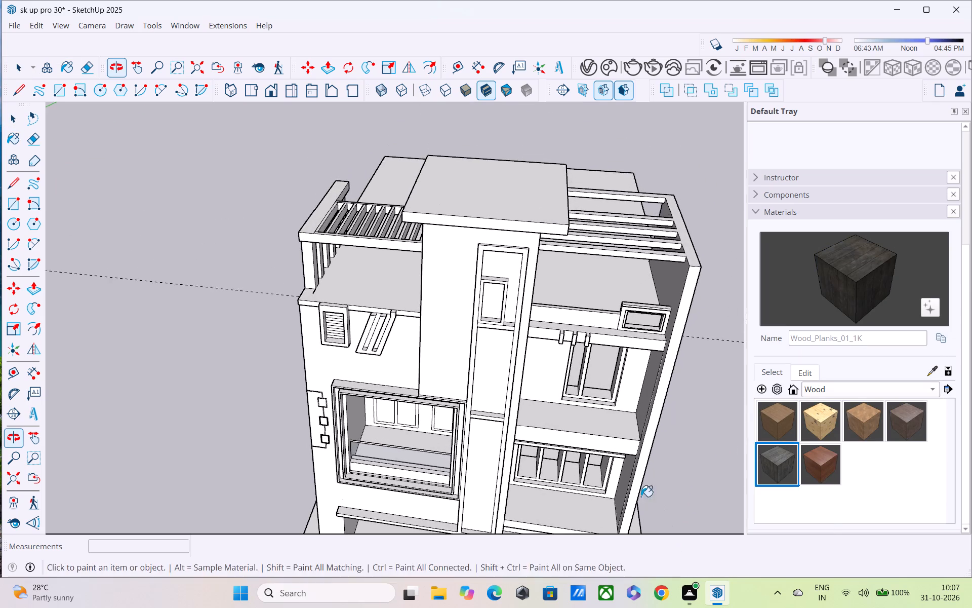
middle_click_drag(635, 474, 589, 277)
scroll(577, 300, "up", 3)
left_click(576, 298)
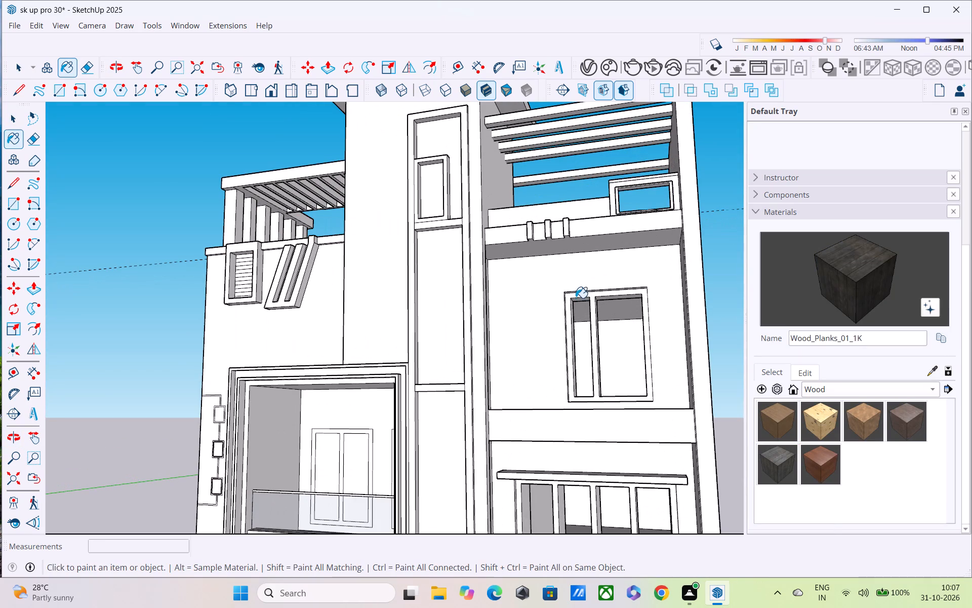
scroll(572, 298, "up", 8)
left_click_drag(561, 293, 561, 299)
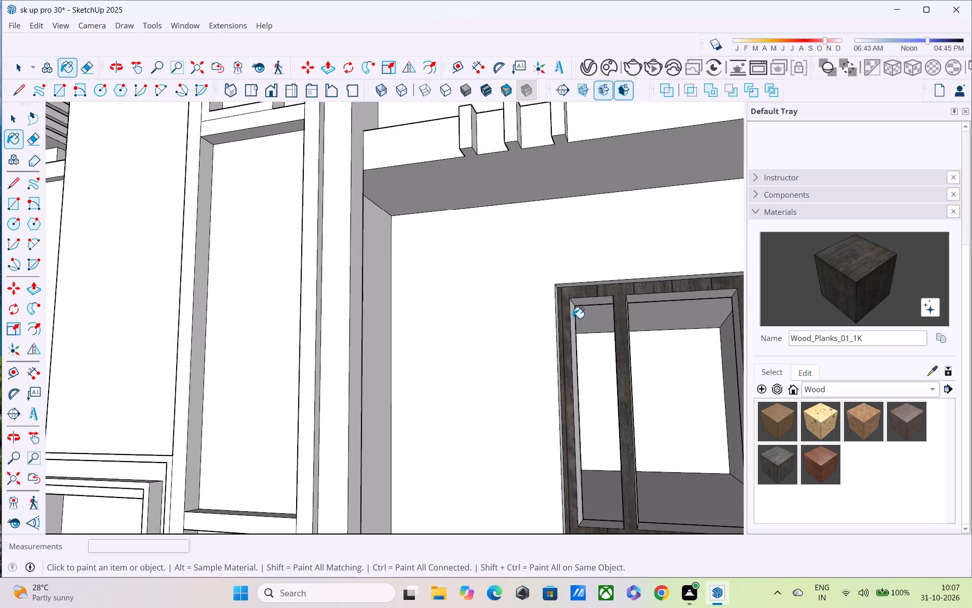
Paint the left-hand inner jambs and the sills of both panes in the second-floor window with Wood_Planks_01_1K.
middle_click_drag(631, 360, 556, 228)
middle_click_drag(548, 298, 459, 283)
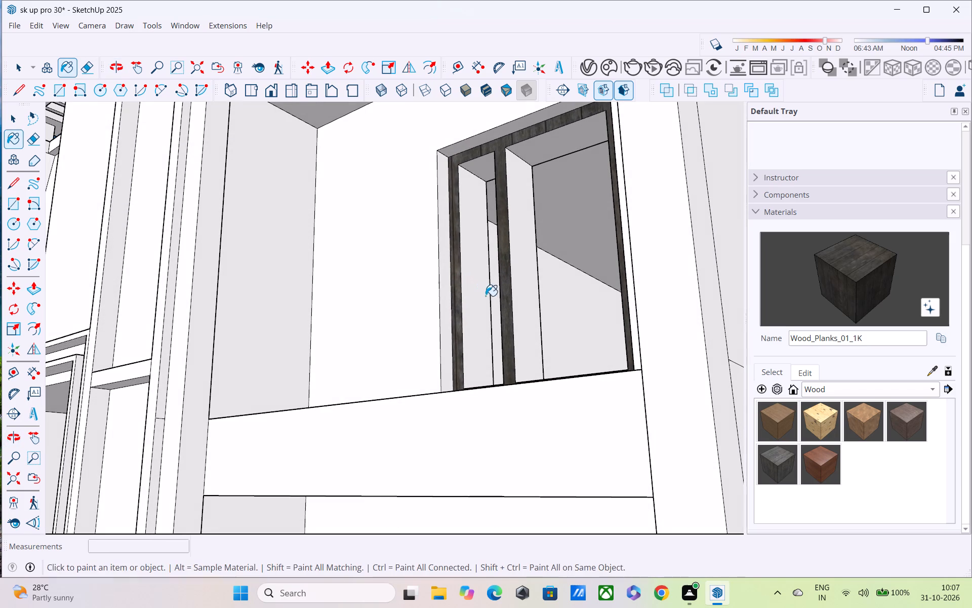
left_click(478, 285)
left_click(518, 293)
middle_click_drag(519, 293, 475, 206)
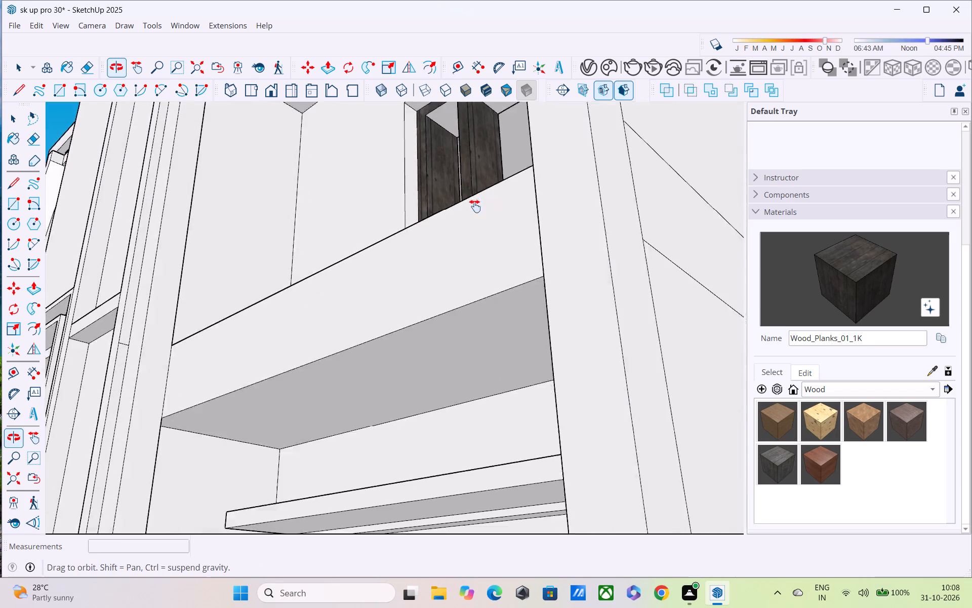
middle_click_drag(475, 206, 598, 486)
left_click(593, 329)
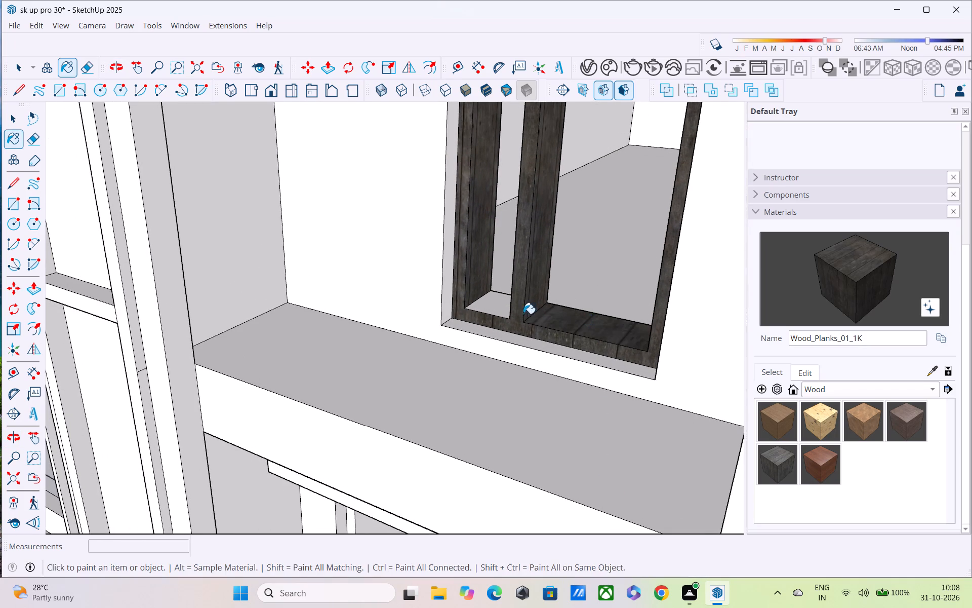
left_click(495, 304)
Paint the right-hand inner jambs and the head faces of both panes in the second-floor window with Wood_Planks_01_1K.
middle_click_drag(502, 309, 882, 312)
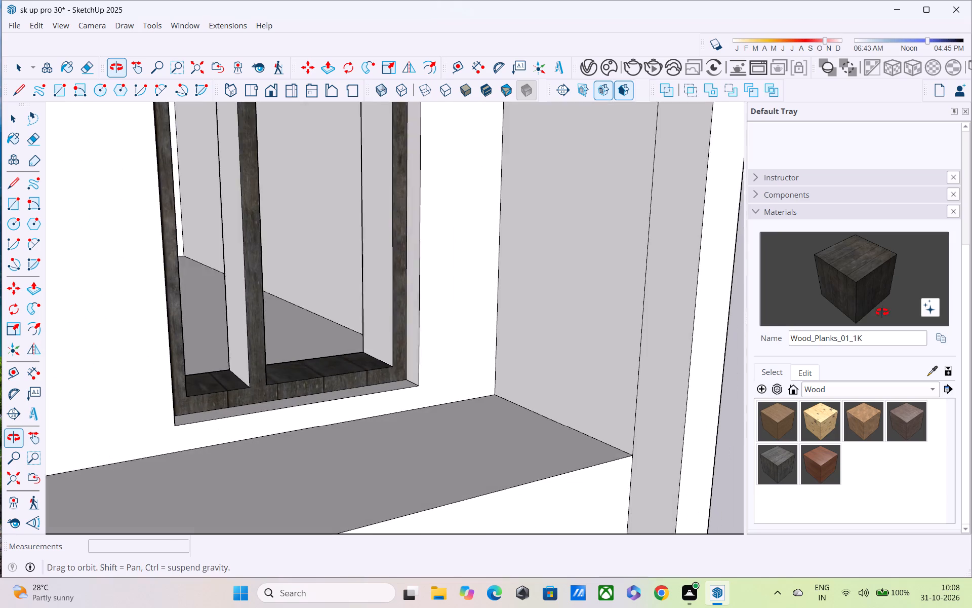
middle_click_drag(882, 312, 886, 308)
left_click(374, 249)
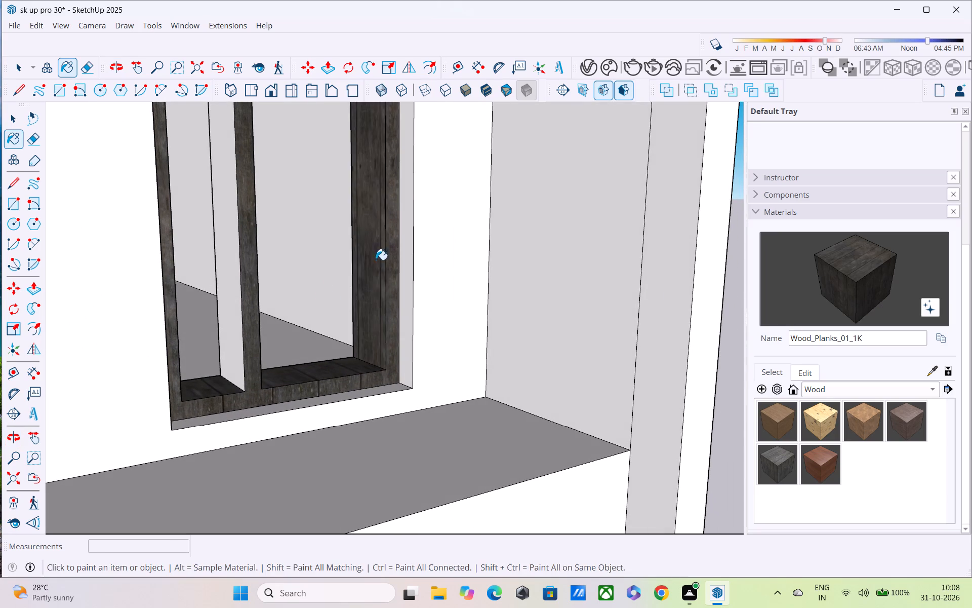
scroll(378, 312, "down", 2)
middle_click_drag(373, 344, 328, 319)
left_click(251, 253)
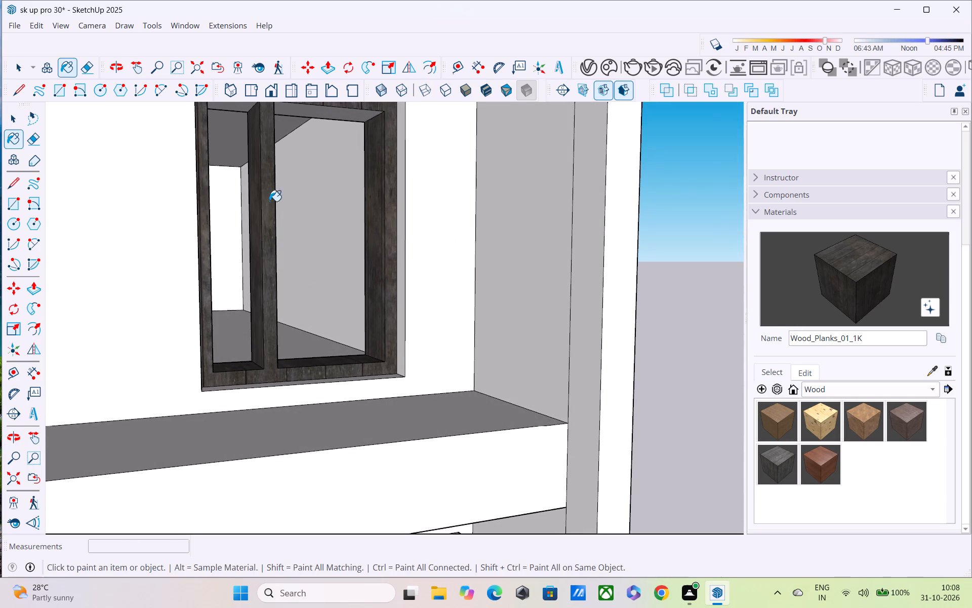
middle_click_drag(303, 246, 343, 397, "shift")
middle_click_drag(350, 389, 347, 218)
left_click(439, 489)
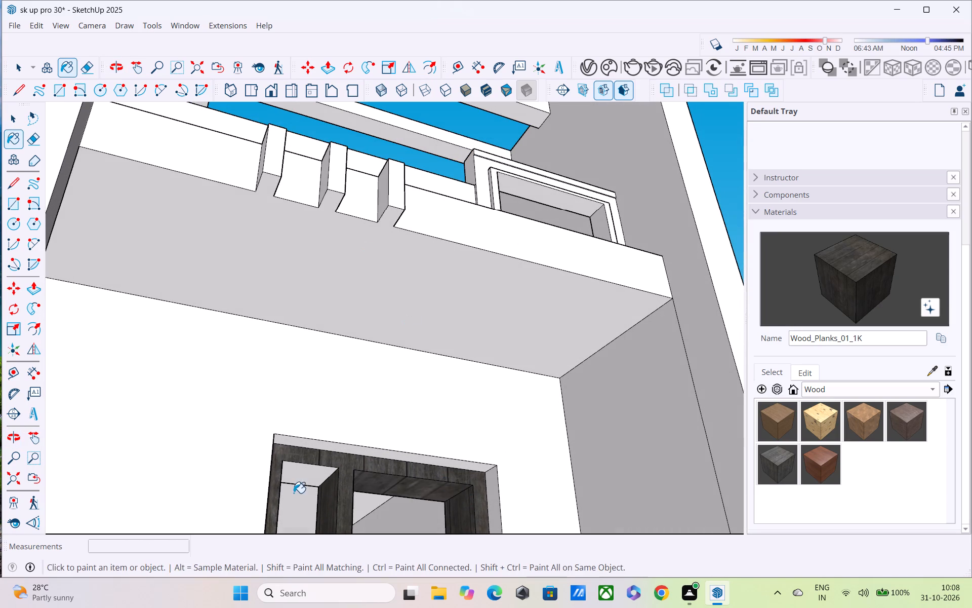
left_click(287, 476)
Paint the front face of the first-floor four-pane window frame with Wood_Planks_01_1K.
middle_click_drag(303, 484, 304, 306, "shift")
scroll(309, 356, "down", 3)
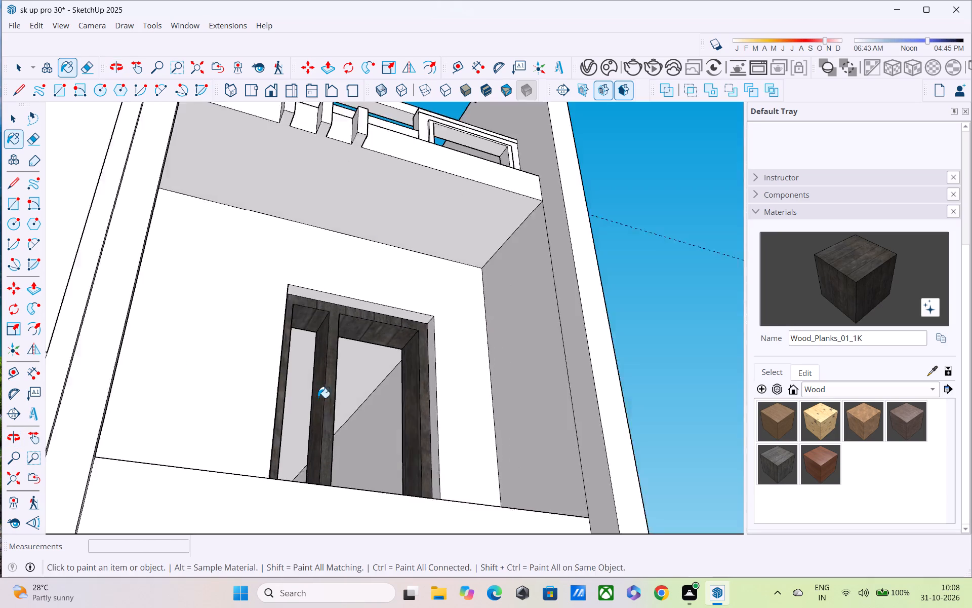
scroll(318, 398, "down", 2)
scroll(339, 455, "down", 1)
middle_click_drag(339, 455, 339, 282)
middle_click_drag(339, 359, 339, 426)
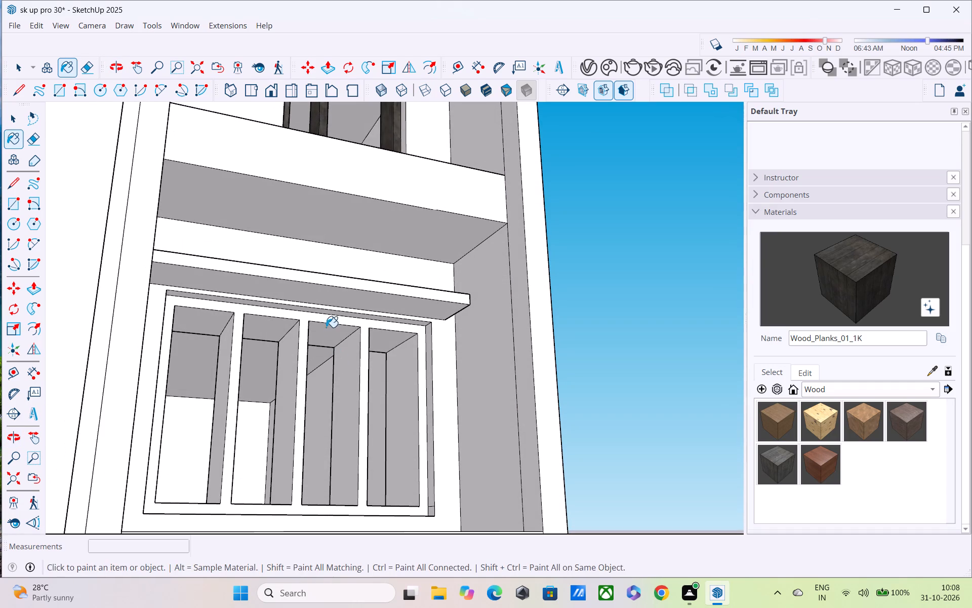
left_click(326, 322)
Paint the right-hand inner jambs of all four panes in the first-floor window with Wood_Planks_01_1K.
middle_click_drag(316, 337, 326, 334)
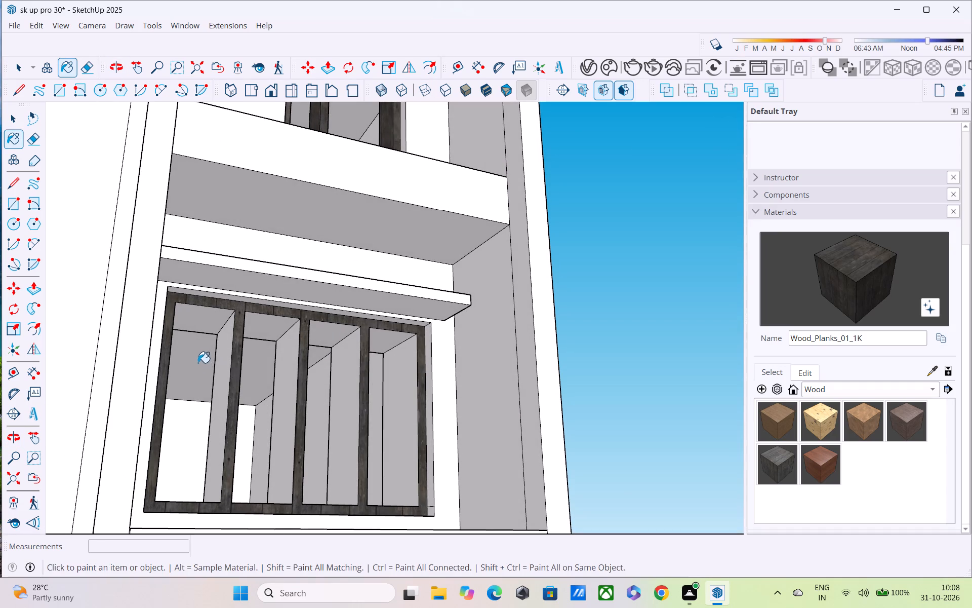
left_click(215, 388)
left_click(285, 432)
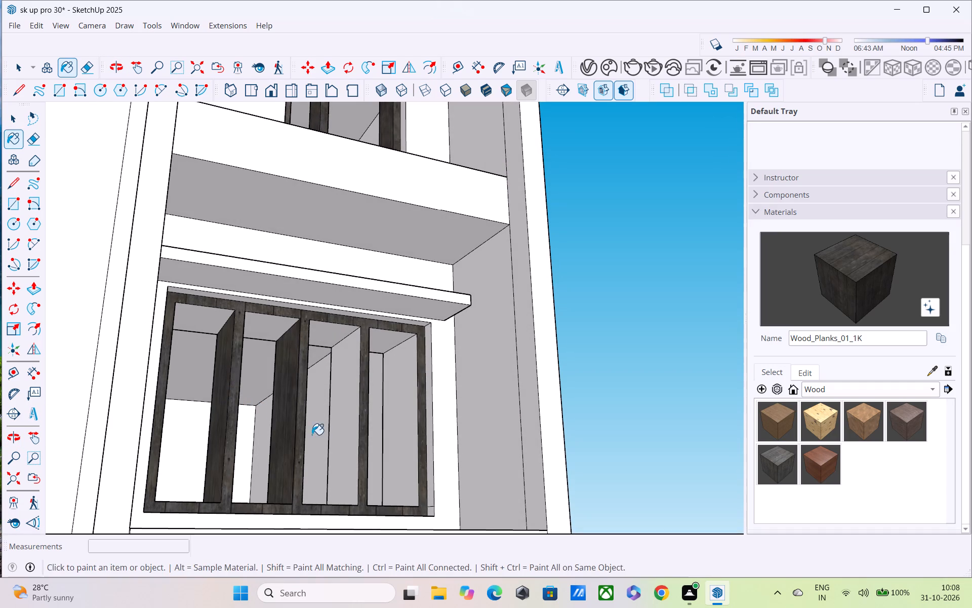
left_click(341, 444)
left_click(396, 443)
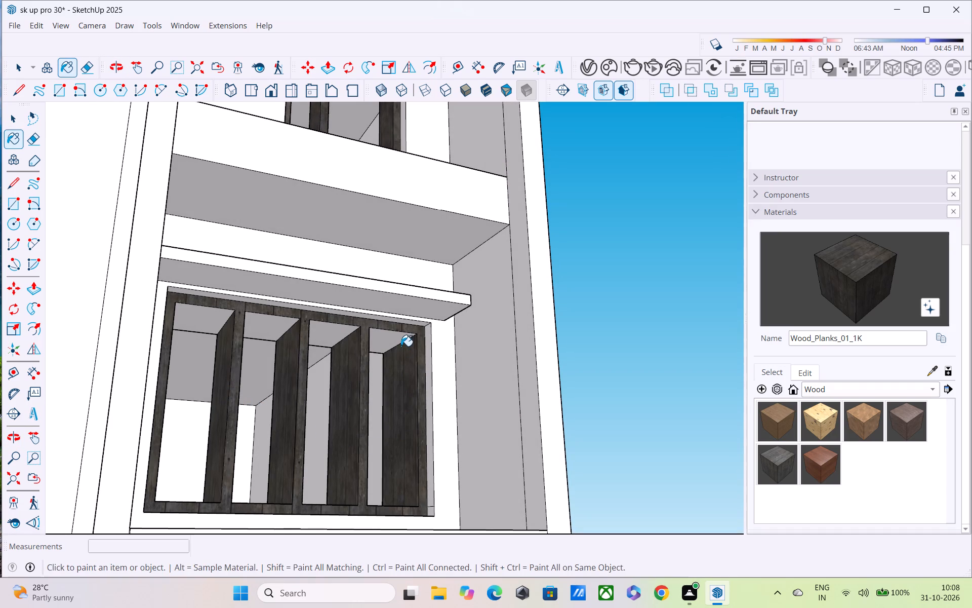
Paint the head faces of all four panes in the first-floor window with Wood_Planks_01_1K.
left_click(401, 346)
left_click(383, 339)
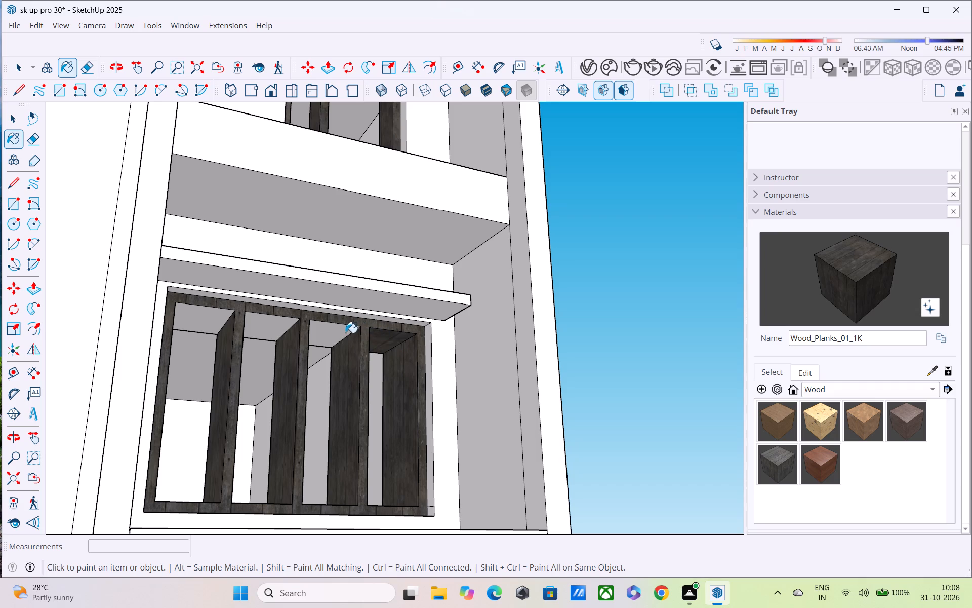
left_click(345, 332)
left_click(262, 325)
left_click(192, 319)
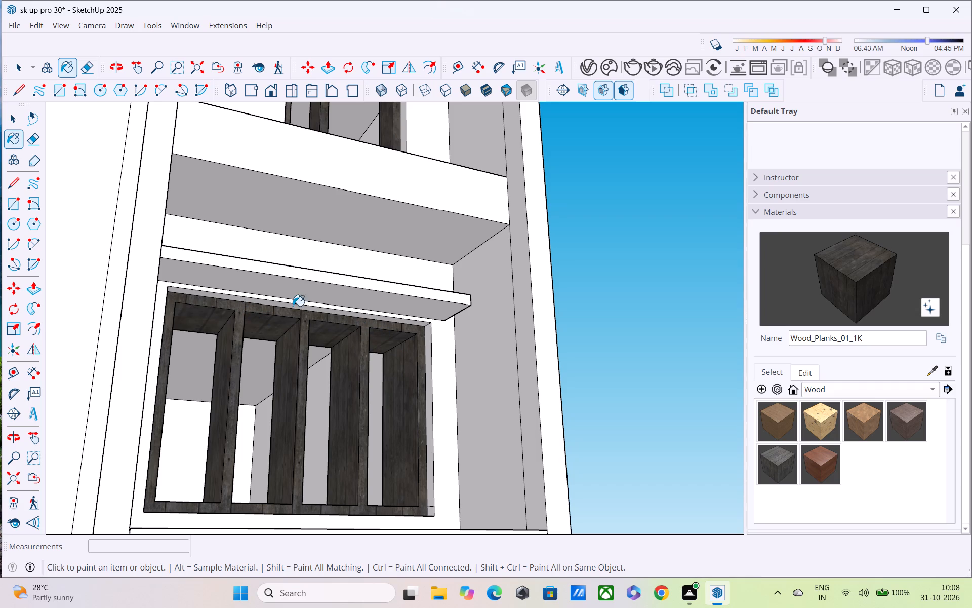
Paint the left-hand inner jambs of all four panes in the first-floor window with Wood_Planks_01_1K.
middle_click_drag(306, 334, 347, 233, "shift")
middle_click_drag(481, 358, 295, 457)
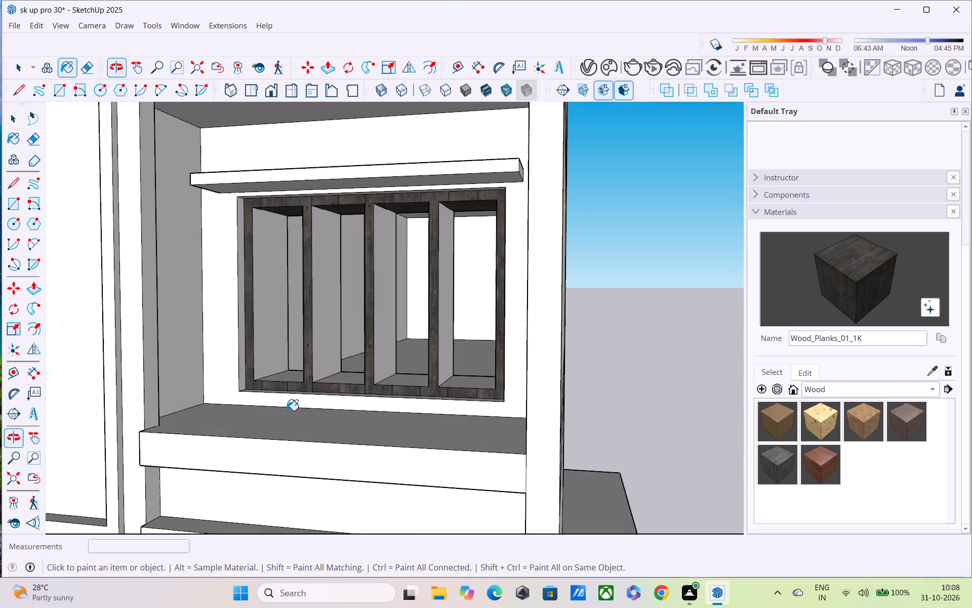
left_click(277, 336)
left_click(317, 339)
left_click(378, 337)
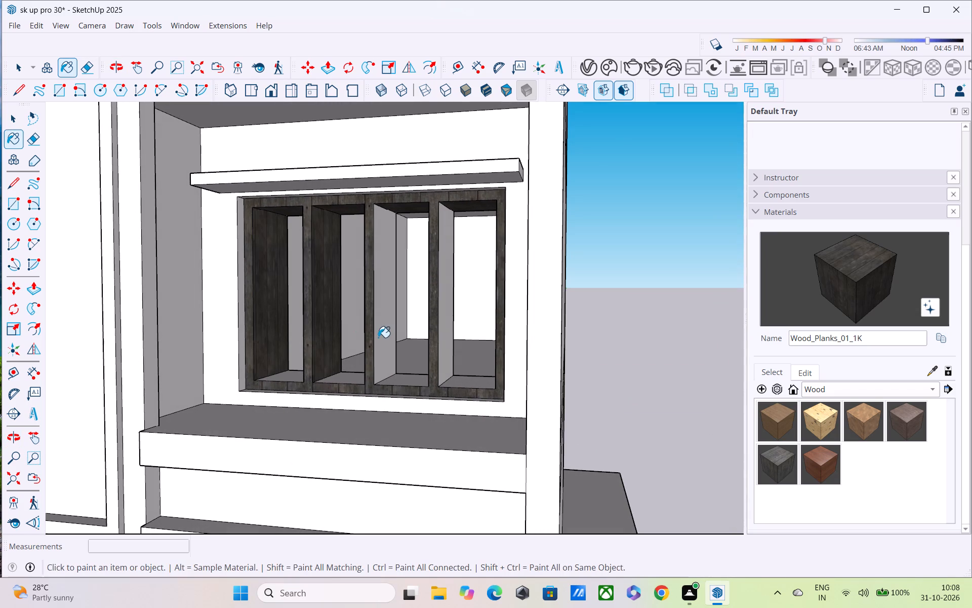
left_click(441, 332)
Paint the sills of all four panes in the first-floor window with Wood_Planks_01_1K.
middle_click_drag(456, 325, 474, 334)
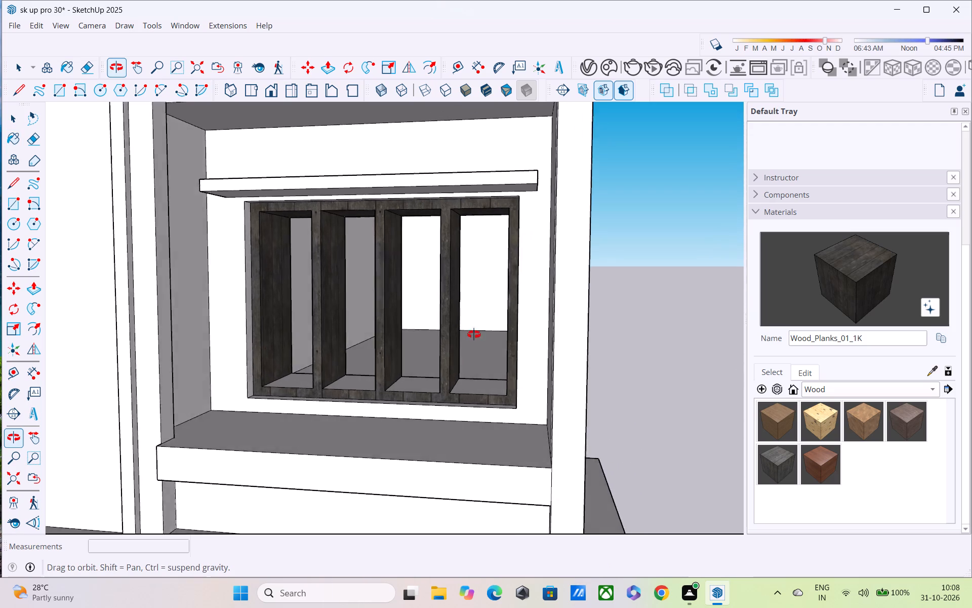
middle_click_drag(474, 334, 456, 334)
left_click(458, 389)
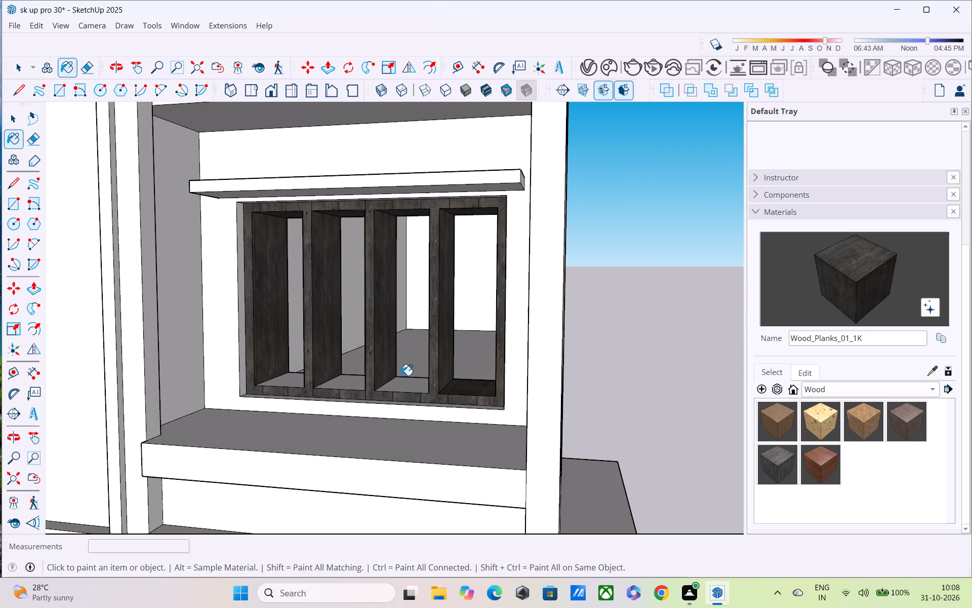
left_click(420, 384)
left_click(345, 383)
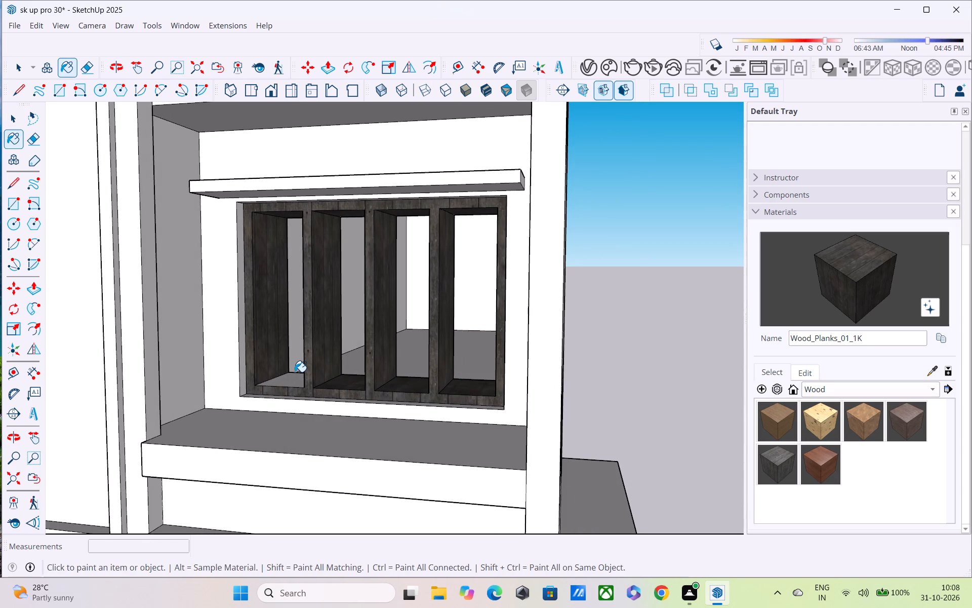
left_click(295, 372)
key("ctrl+z")
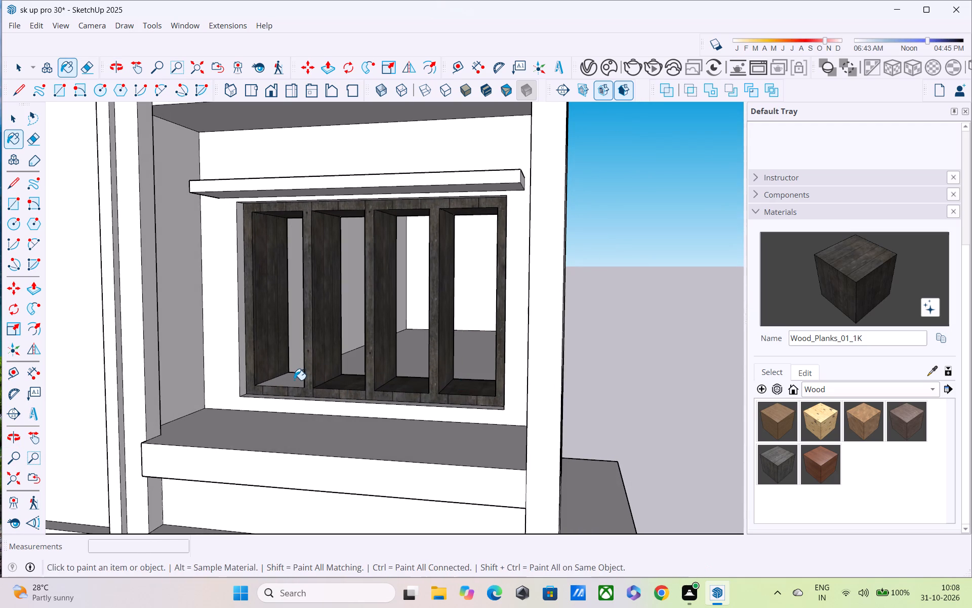
left_click(294, 380)
Paint the front face of the ground-floor two-pane window frame below the four-pane window with Wood_Planks_01_1K.
scroll(292, 383, "down", 3)
middle_click_drag(312, 396, 473, 327)
scroll(503, 323, "down", 4)
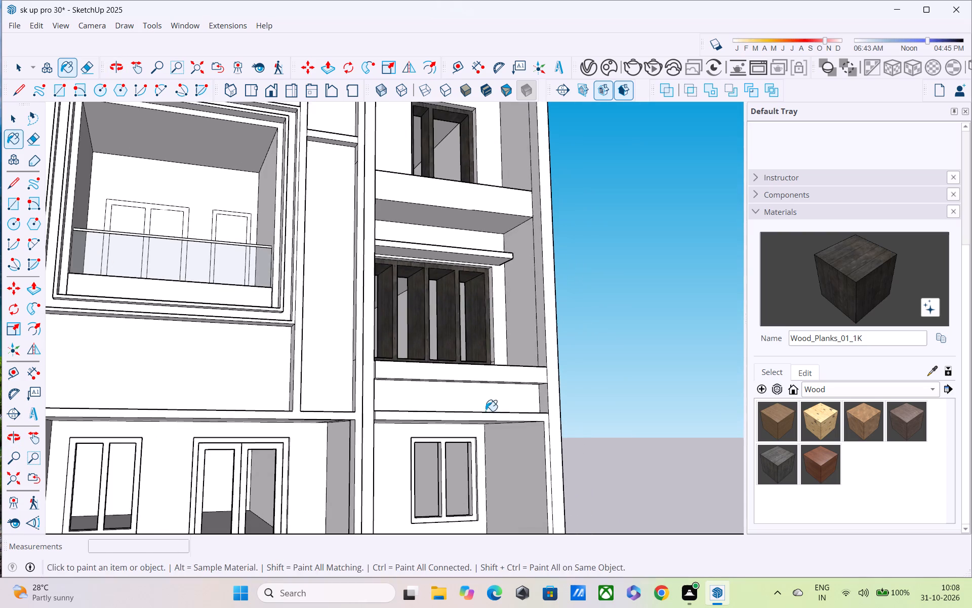
middle_click_drag(485, 411, 465, 311)
scroll(451, 446, "up", 7)
left_click(410, 428)
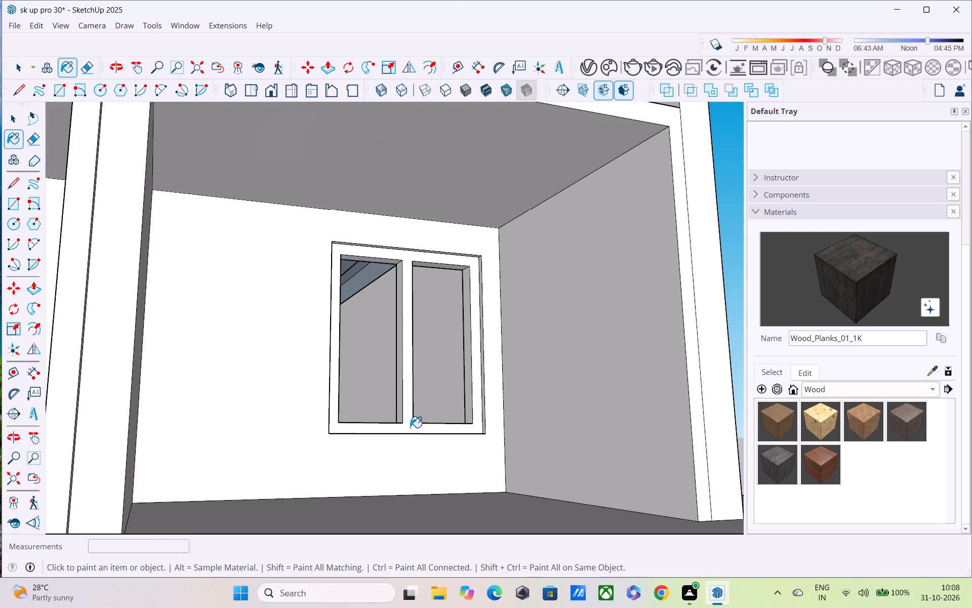
Paint the left pane's left-hand inner jamb and both panes' head faces in that ground-floor window with Wood_Planks_01_1K.
middle_click_drag(399, 399, 227, 431)
scroll(306, 413, "up", 3)
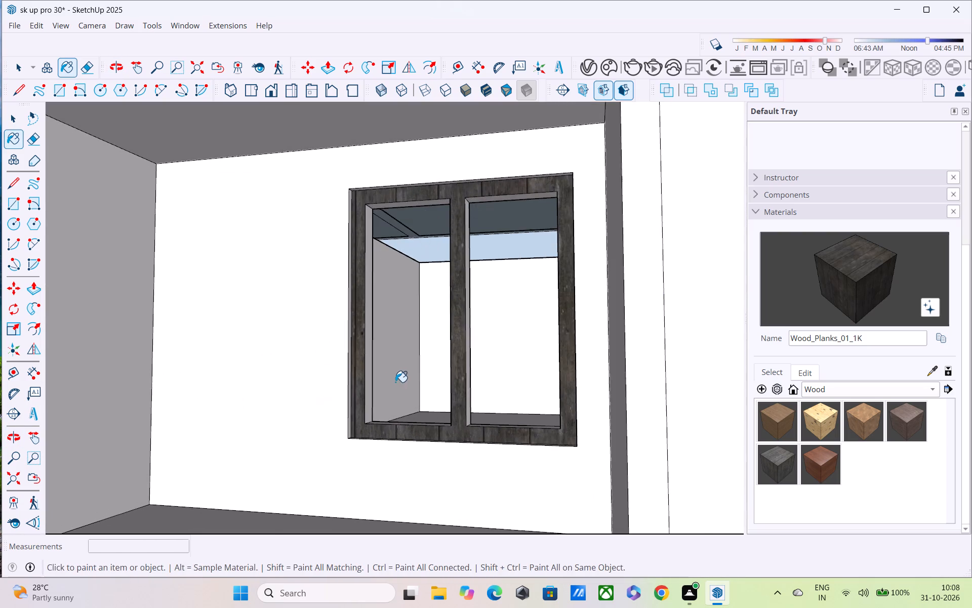
middle_click_drag(395, 382, 388, 379)
scroll(381, 372, "up", 2)
scroll(379, 369, "down", 2)
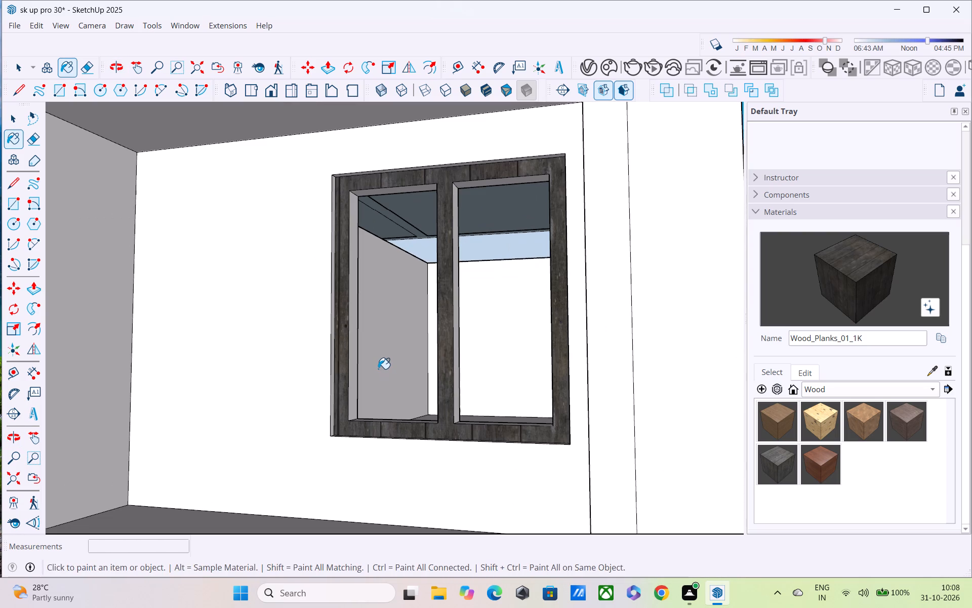
left_click(345, 321)
left_click(350, 310)
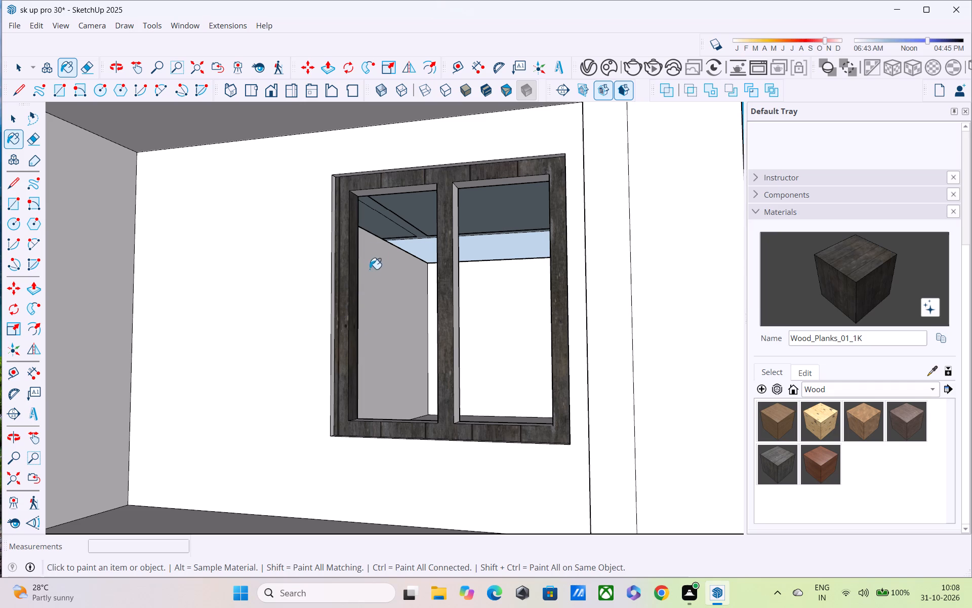
left_click(393, 194)
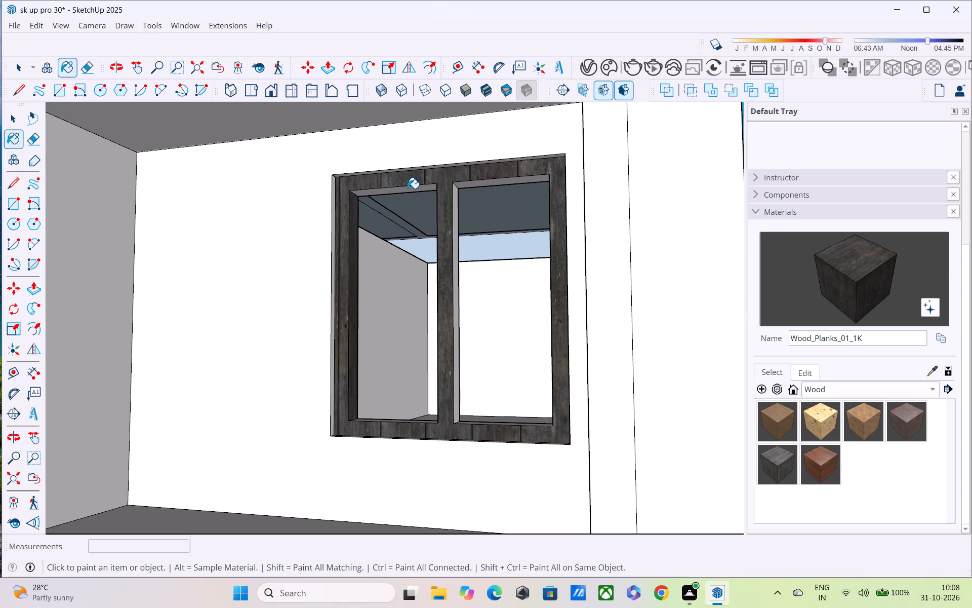
left_click(408, 188)
left_click(502, 181)
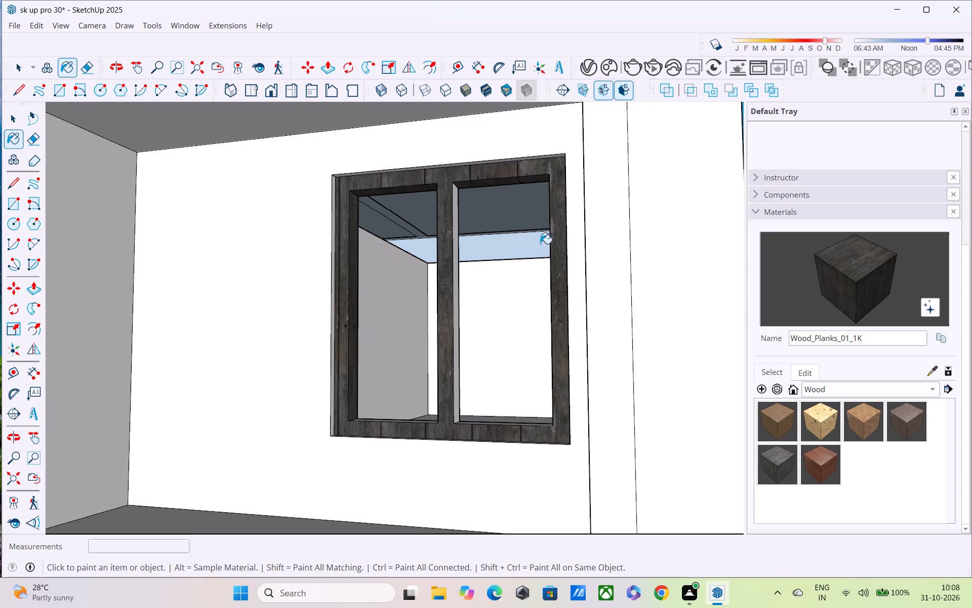
Paint the right-hand inner jambs and the sills of both panes in the same ground-floor window with Wood_Planks_01_1K.
middle_click_drag(546, 252, 529, 219)
middle_click_drag(542, 255, 578, 269)
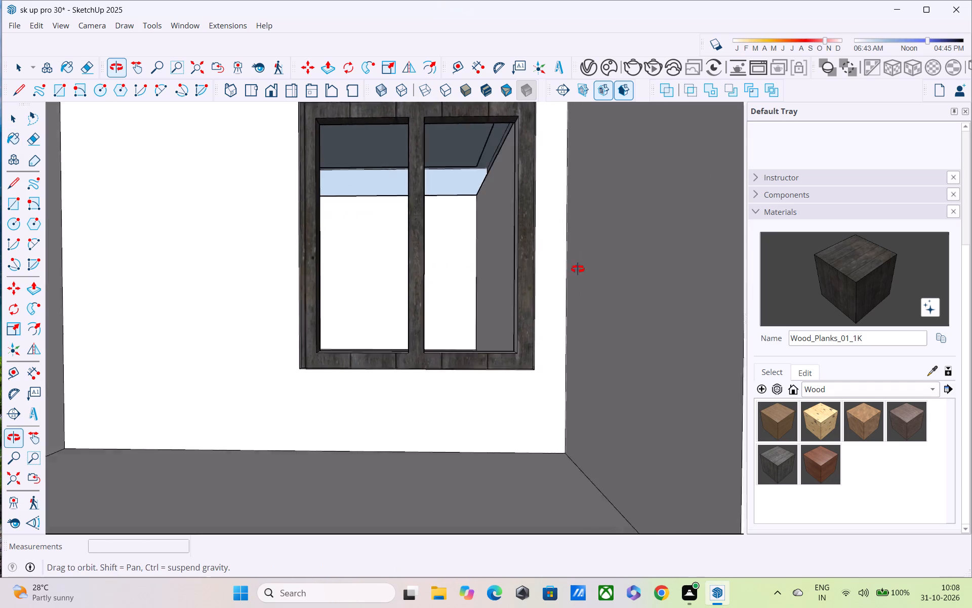
middle_click_drag(578, 269, 711, 302)
left_click(395, 354)
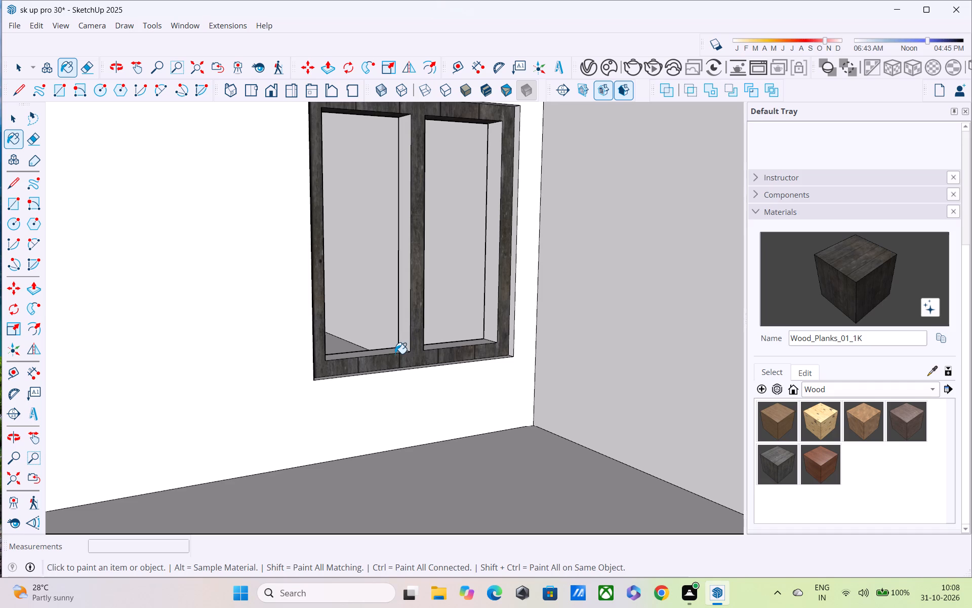
left_click(404, 350)
left_click(401, 348)
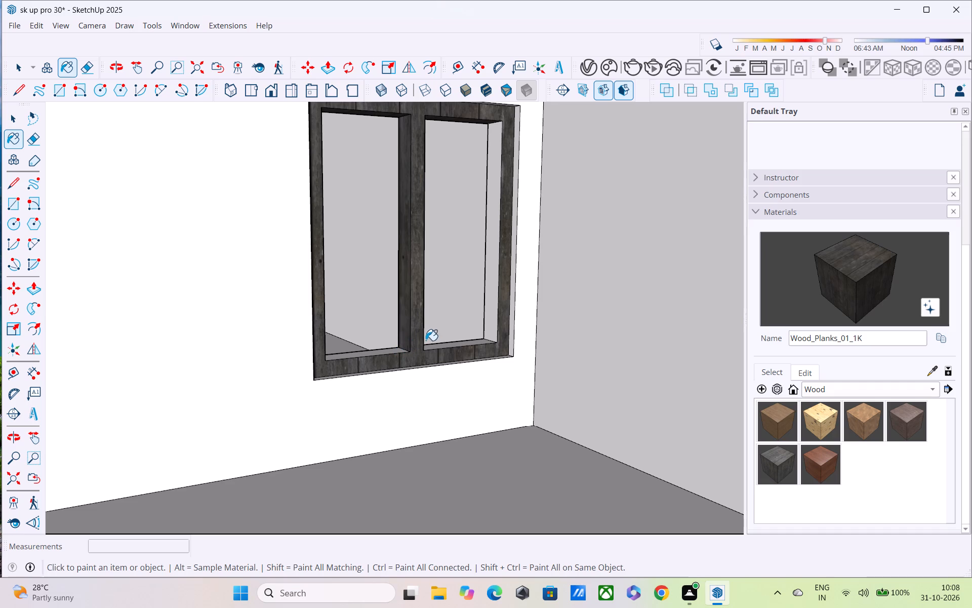
left_click(433, 343)
key("ctrl+z")
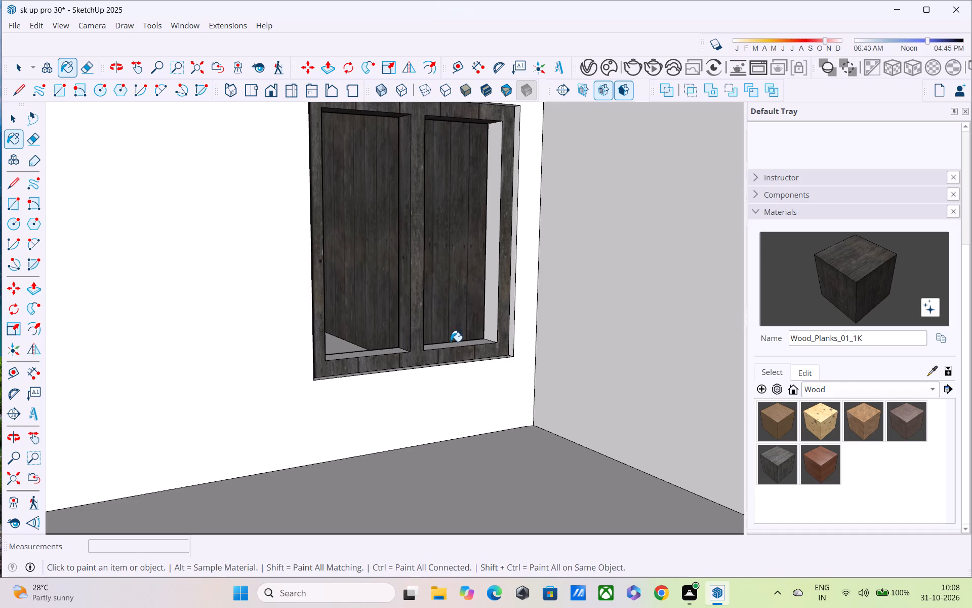
scroll(417, 347, "up", 4)
left_click(376, 351)
left_click(476, 337)
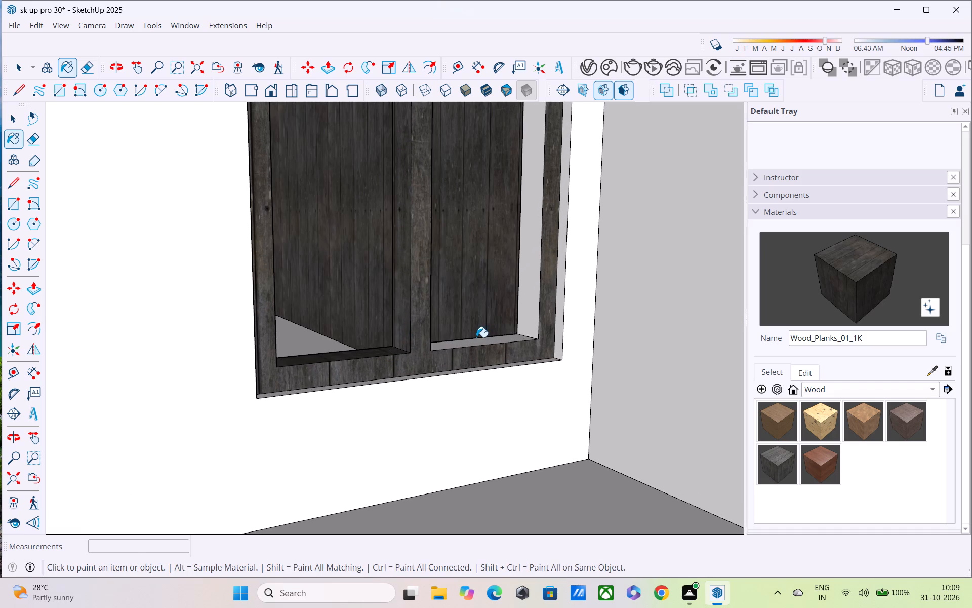
key("ctrl+z")
left_click(479, 343)
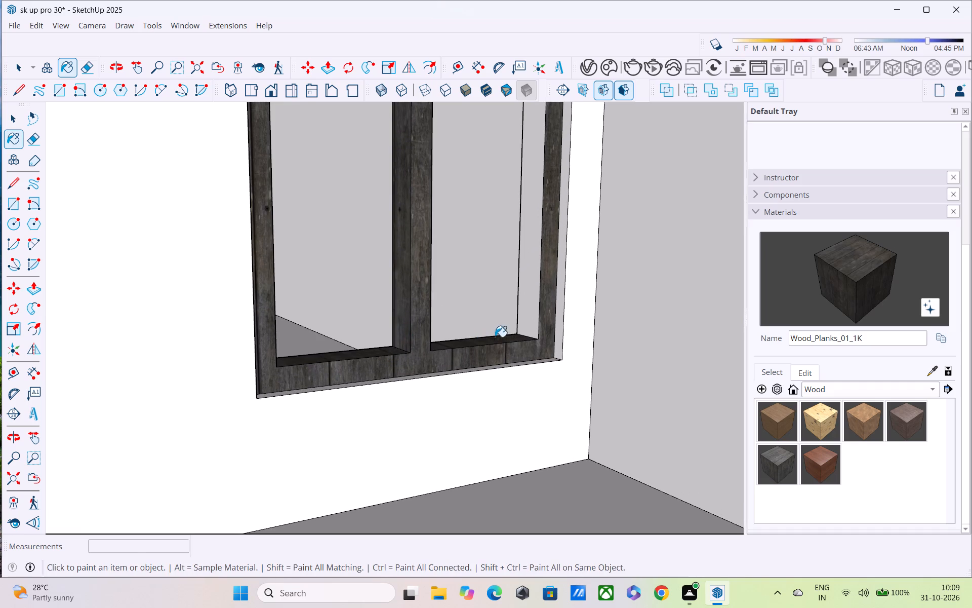
left_click(528, 302)
Paint the front faces of both leaves of the ground-floor double door with Wood_Planks_01_1K.
scroll(528, 302, "down", 2)
middle_click_drag(528, 330, 522, 453, "shift")
scroll(521, 401, "down", 3)
middle_click_drag(512, 395, 485, 265)
scroll(485, 278, "down", 10)
middle_click_drag(320, 412, 506, 356, "shift")
scroll(507, 354, "up", 3, "shift")
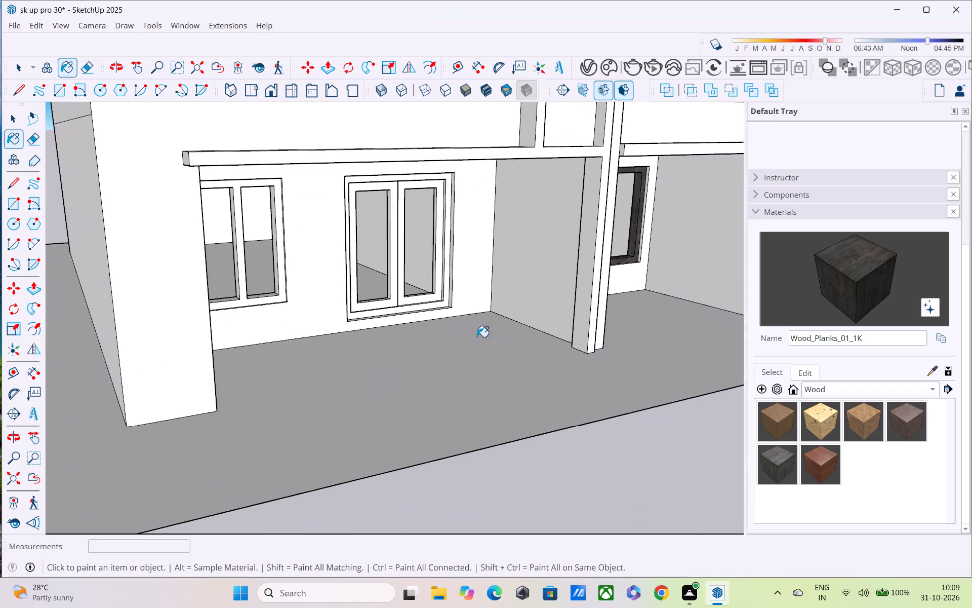
scroll(477, 337, "up", 2, "shift")
scroll(409, 283, "up", 3)
left_click(408, 283)
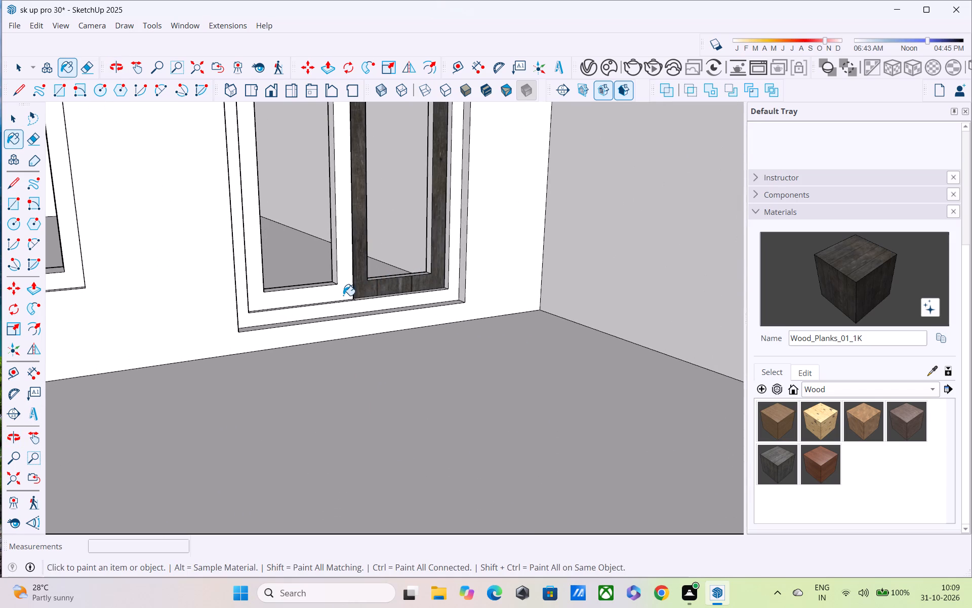
left_click(343, 295)
Paint the right-hand inner jambs and the bottom inner faces of both double-door leaves with Wood_Planks_01_1K.
middle_click_drag(332, 280, 364, 357, "shift")
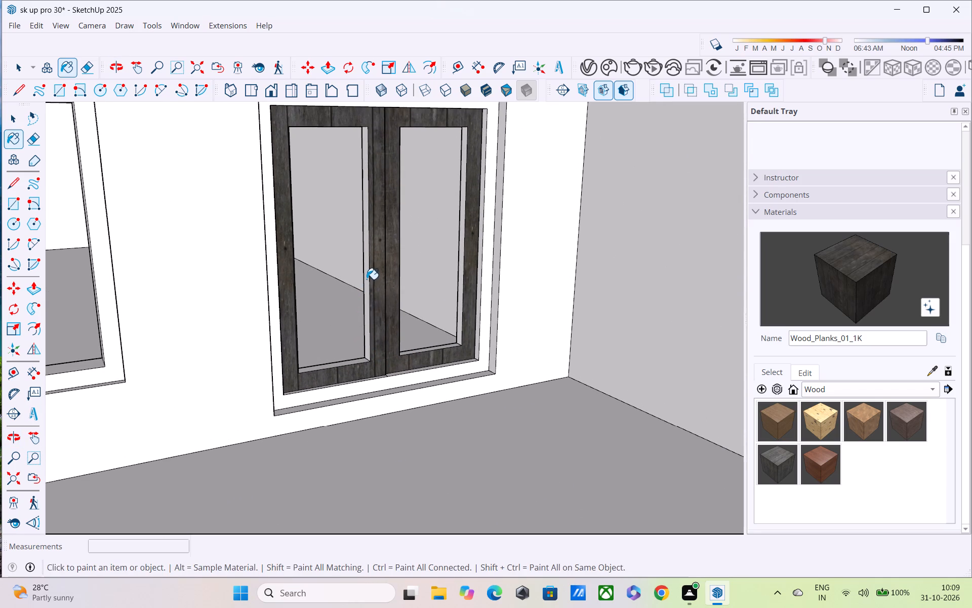
left_click(367, 279)
left_click(339, 363)
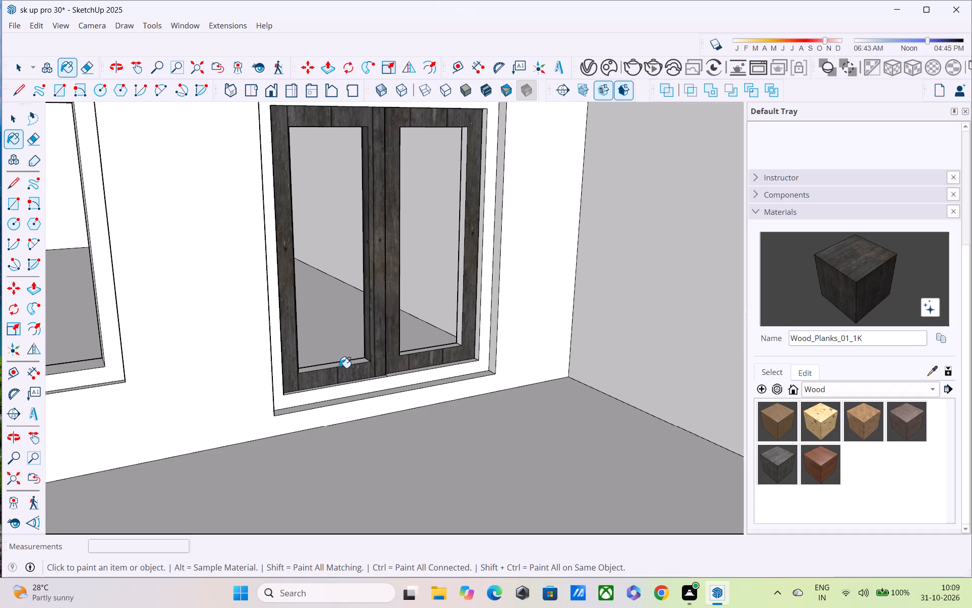
left_click(339, 363)
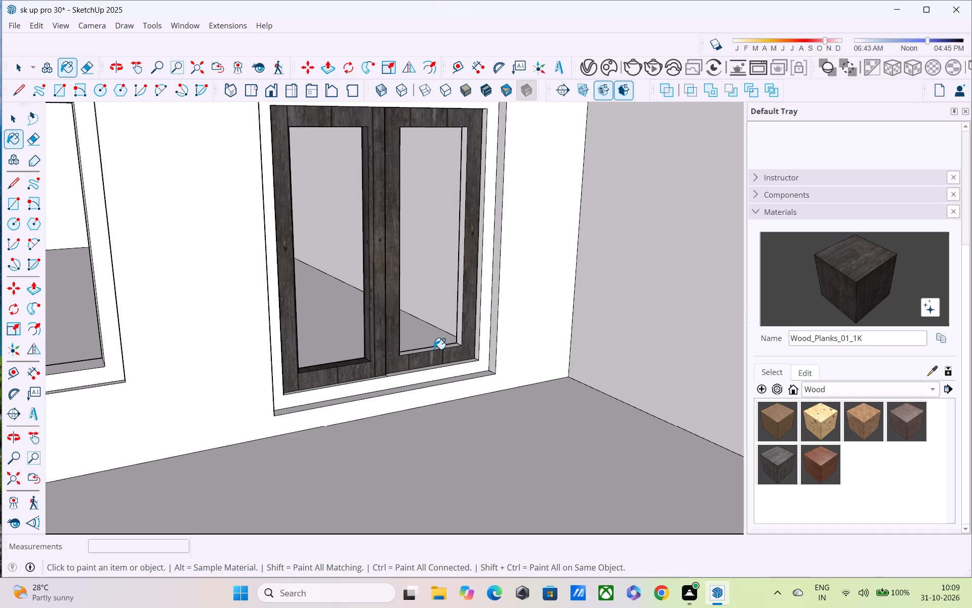
left_click(434, 349)
left_click(460, 301)
Paint the left-hand inner jamb and head face of the double door's left leaf with Wood_Planks_01_1K.
middle_click_drag(466, 304, 481, 333, "shift")
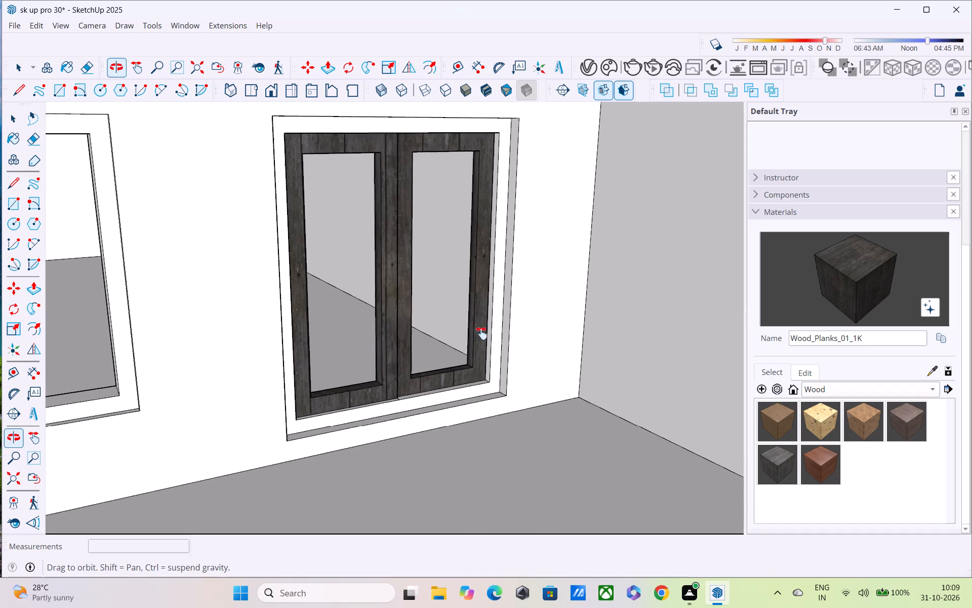
middle_click_drag(481, 333, 487, 341, "shift")
middle_click_drag(480, 339, 337, 252)
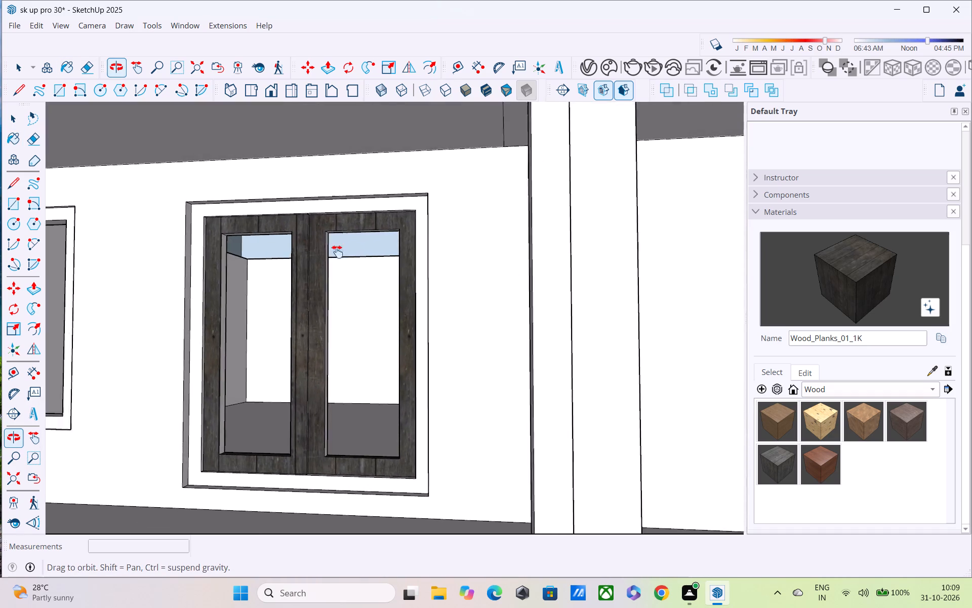
middle_click_drag(337, 252, 397, 247)
middle_click_drag(408, 262, 476, 227)
middle_click_drag(534, 298, 520, 302)
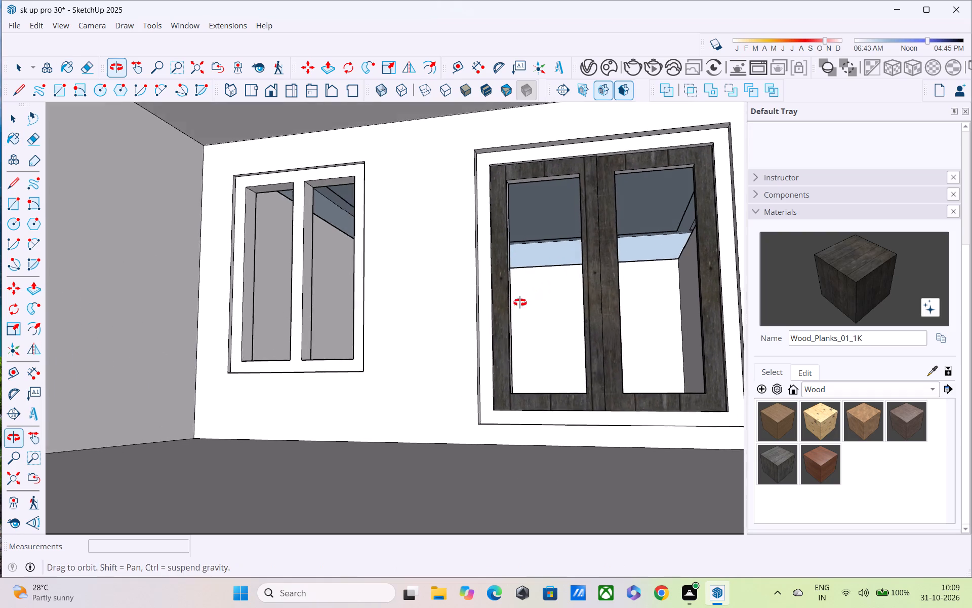
middle_click_drag(520, 302, 450, 307)
scroll(442, 306, "up", 3)
left_click(445, 294)
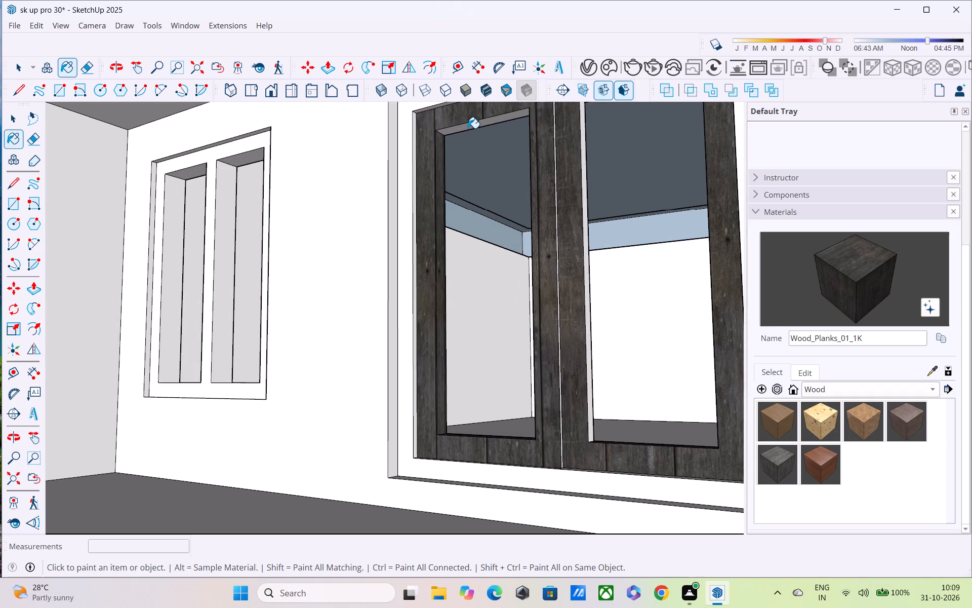
left_click(470, 130)
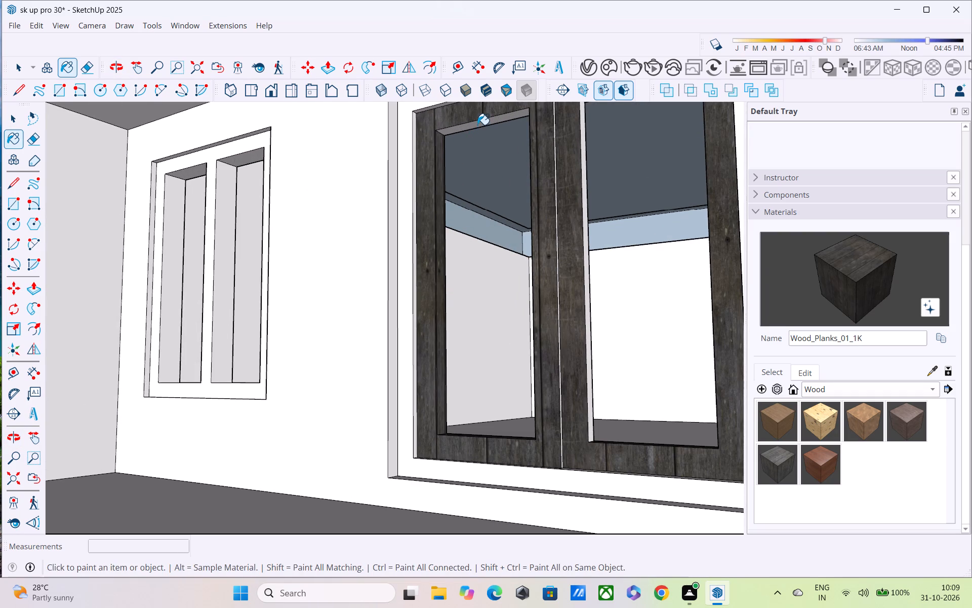
left_click(477, 125)
Paint the left-hand inner jamb and head face of the double door's right leaf with Wood_Planks_01_1K.
middle_click_drag(479, 130, 777, 144)
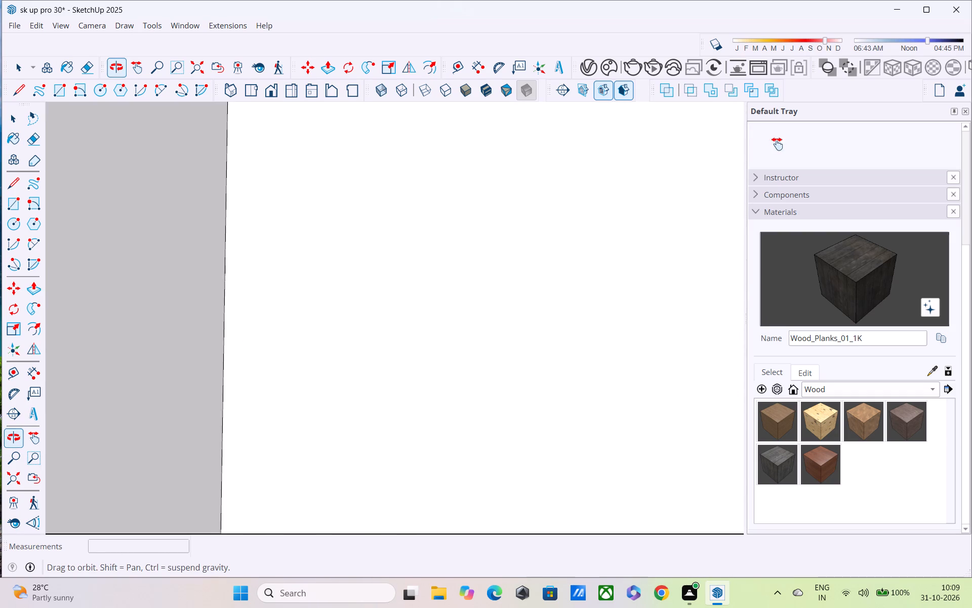
middle_click_drag(777, 144, 779, 148)
scroll(330, 309, "down", 6)
middle_click_drag(361, 327, 677, 265, "shift")
scroll(677, 265, "up", 1)
middle_click_drag(210, 340, 311, 331)
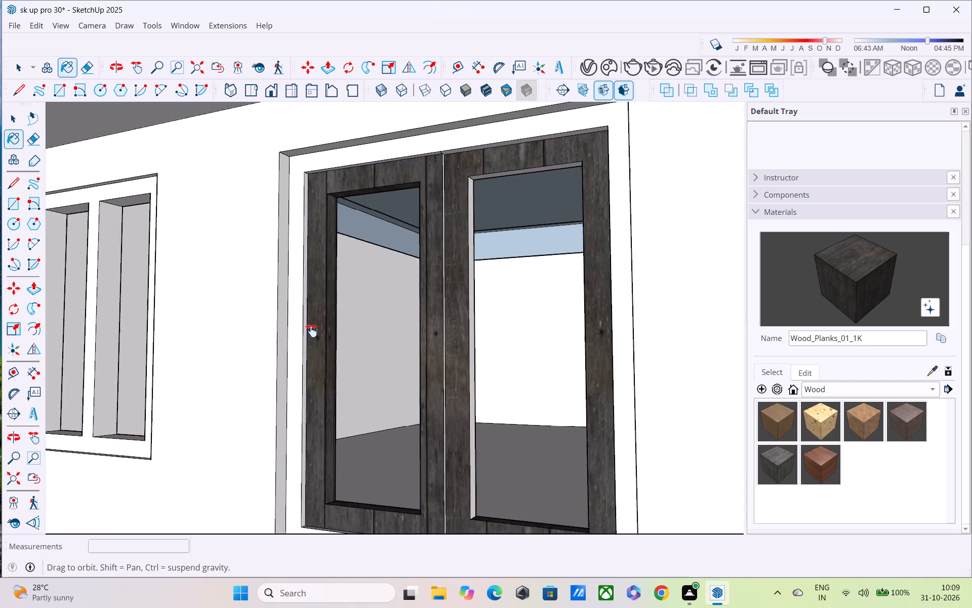
middle_click_drag(311, 331, 396, 305)
middle_click_drag(570, 274, 534, 244)
scroll(564, 246, "up", 3)
left_click(566, 246)
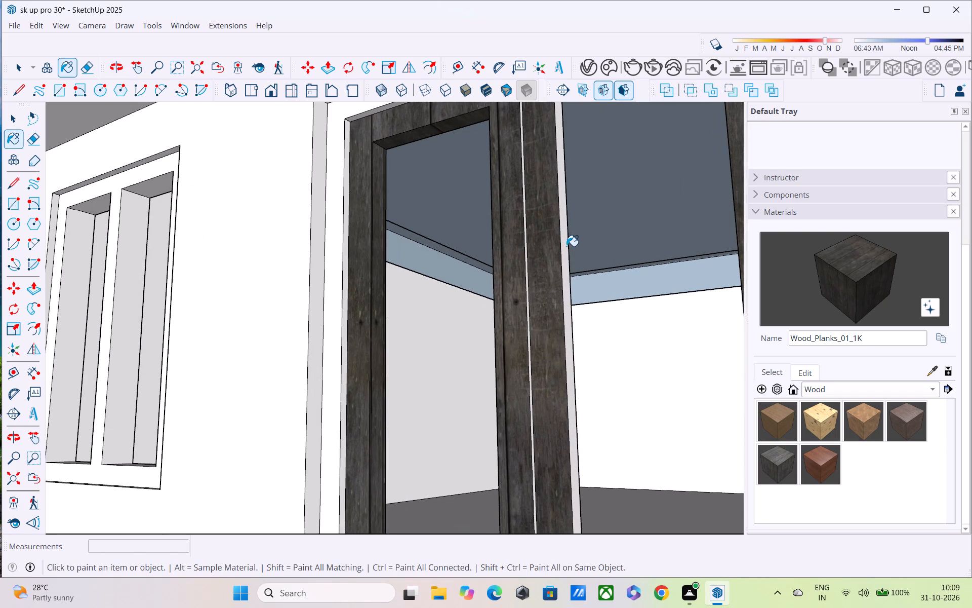
middle_click_drag(560, 265, 525, 405, "shift")
left_click(575, 218)
middle_click_drag(575, 219, 562, 162, "shift")
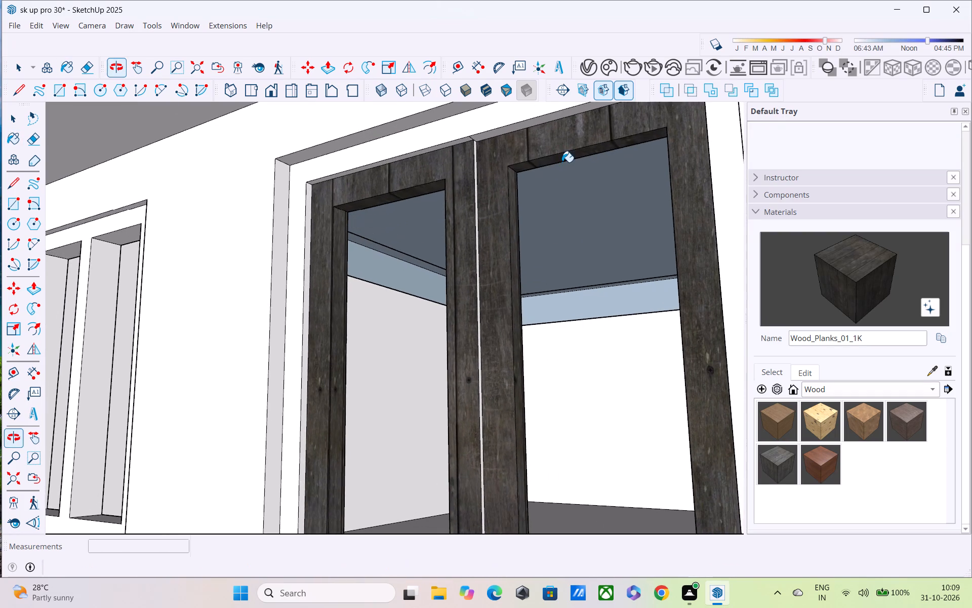
Paint the front frame and both left-hand inner jambs of the two-pane window left of the double door with Wood_Planks_01_1K.
scroll(555, 195, "down", 5)
middle_click_drag(531, 275, 623, 363)
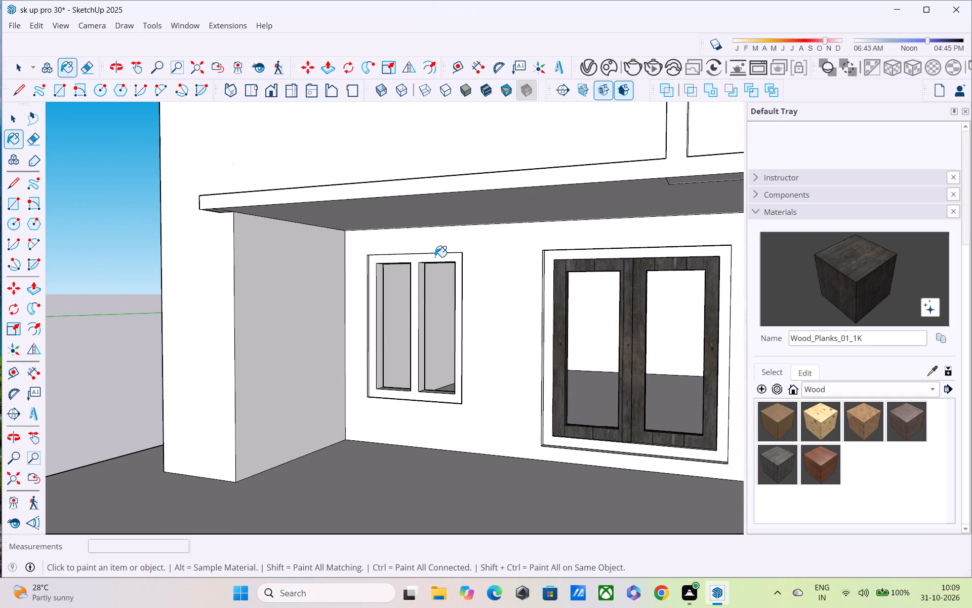
left_click(434, 259)
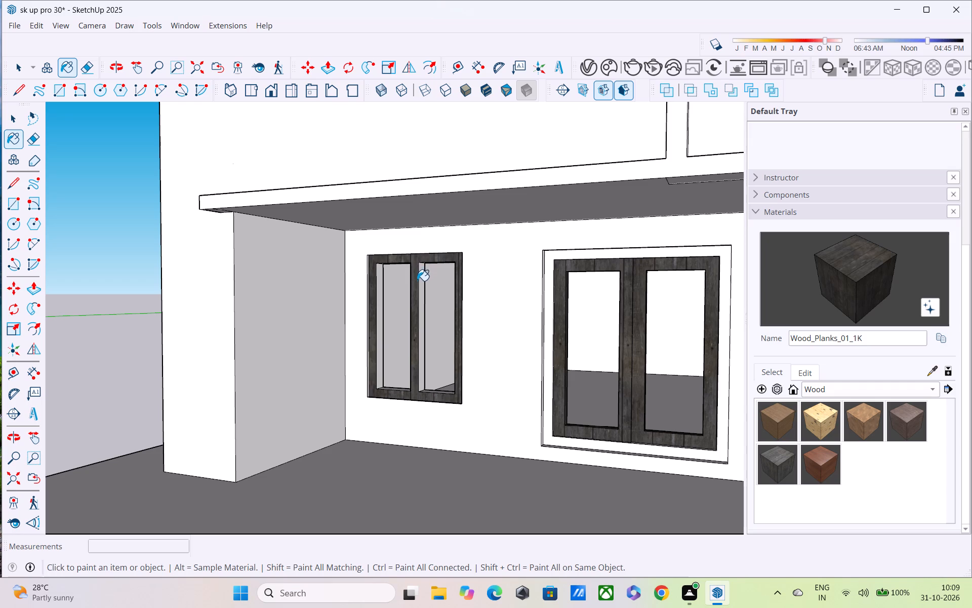
left_click(422, 301)
left_click(379, 286)
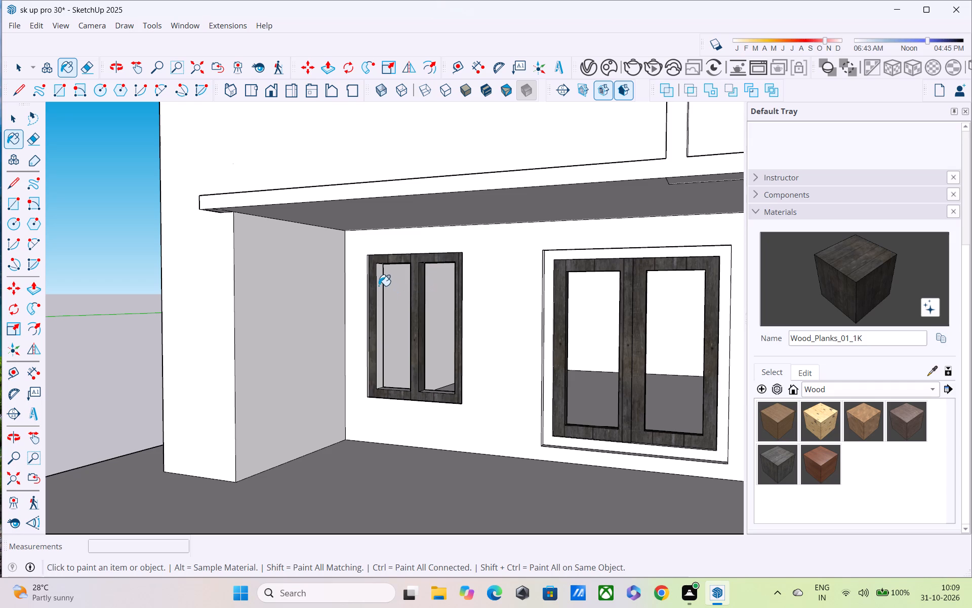
Paint the sills of both panes in the same two-pane ground-floor window with Wood_Planks_01_1K.
middle_click_drag(381, 305, 343, 249)
middle_click_drag(407, 343, 434, 473)
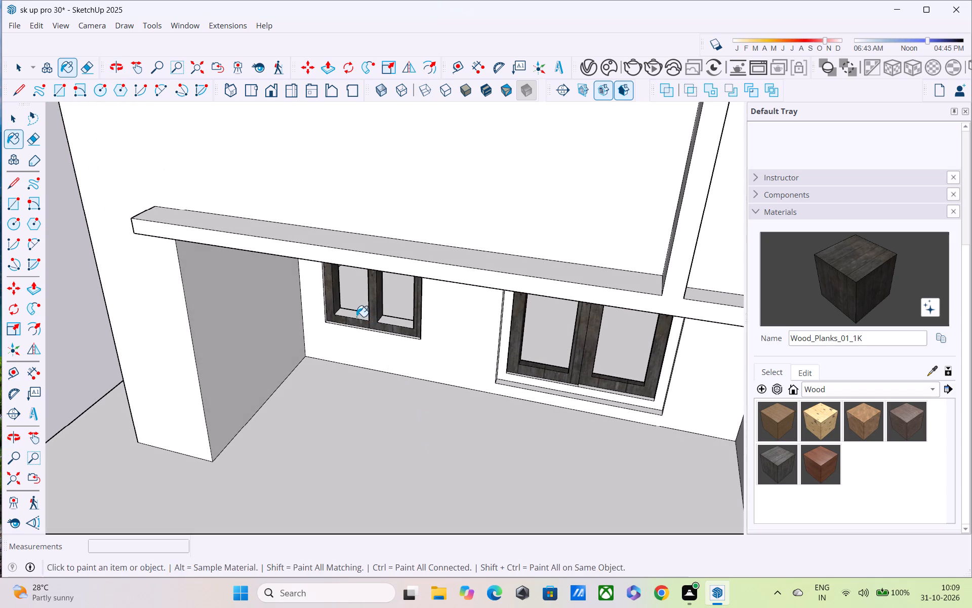
left_click(356, 317)
left_click(393, 322)
Paint the right-hand inner jambs and head faces of both panes in the same ground-floor window with Wood_Planks_01_1K.
middle_click_drag(415, 332, 524, 434, "shift")
middle_click_drag(540, 429, 603, 271)
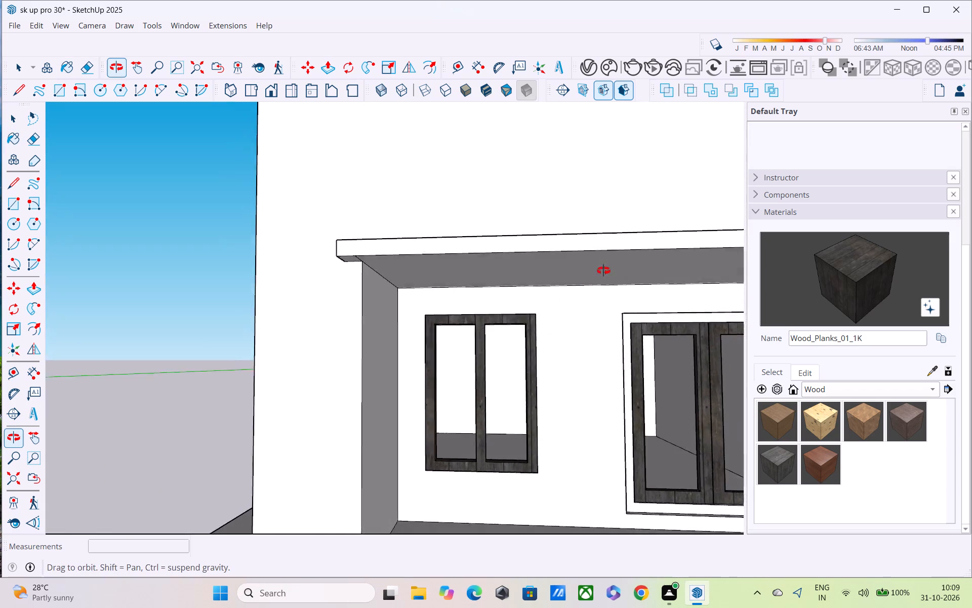
middle_click_drag(603, 271, 698, 260)
scroll(562, 368, "up", 7)
left_click(446, 335)
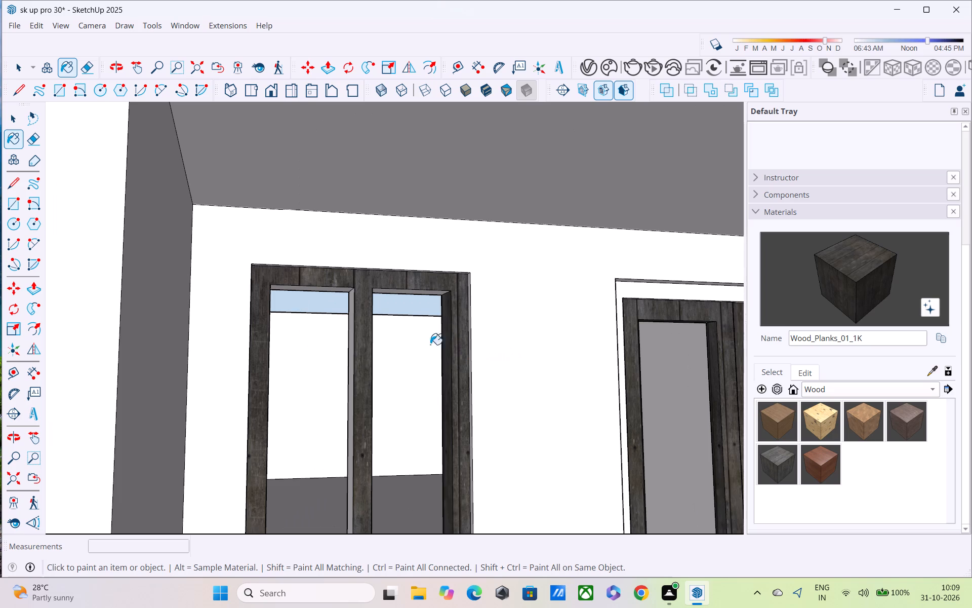
left_click(349, 340)
left_click(342, 292)
middle_click_drag(343, 304, 348, 305)
scroll(357, 311, "up", 5)
scroll(363, 323, "down", 4)
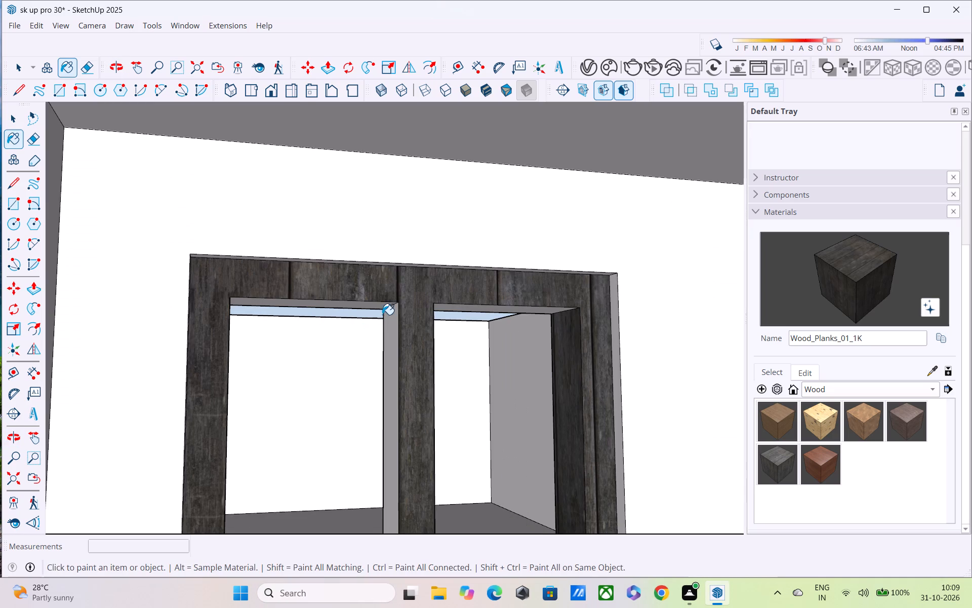
left_click(383, 312)
left_click(385, 307)
left_click(391, 334)
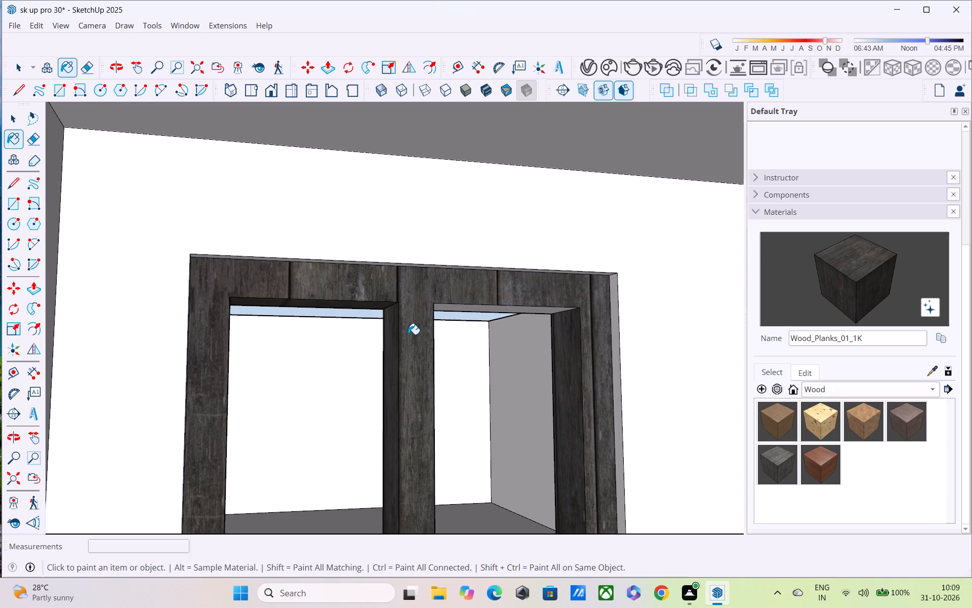
left_click(471, 311)
Paint the double and single frames on the recessed balcony's back wall with Wood_Planks_01_1K.
scroll(471, 311, "down", 3)
middle_click_drag(469, 316, 462, 275, "shift")
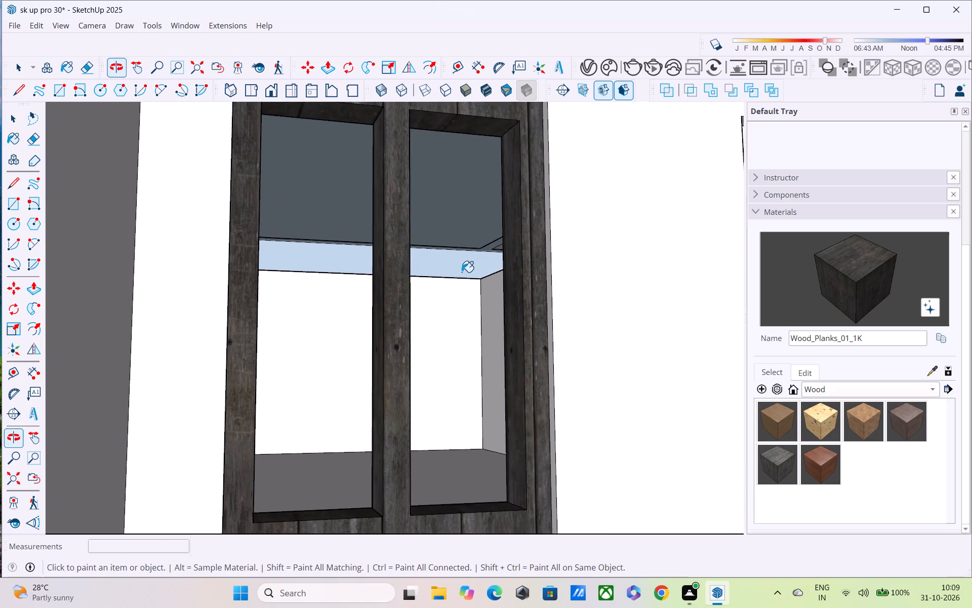
scroll(462, 274, "down", 5)
middle_click_drag(461, 358, 383, 408)
scroll(383, 389, "down", 2, "shift")
middle_click_drag(385, 400, 381, 561, "shift")
middle_click_drag(388, 381, 352, 607)
scroll(454, 214, "up", 3)
middle_click_drag(435, 253, 445, 157)
scroll(429, 226, "up", 3)
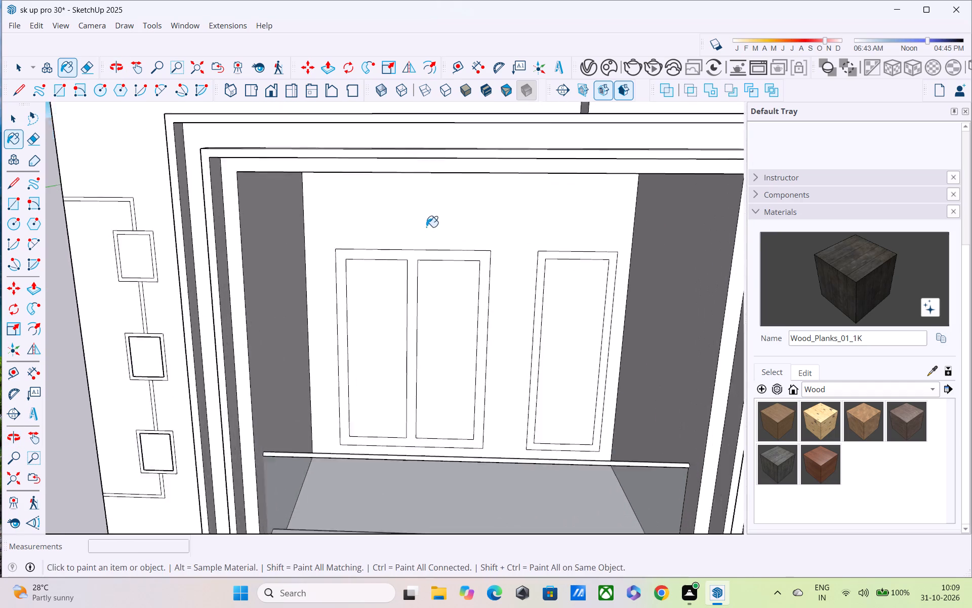
left_click(414, 259)
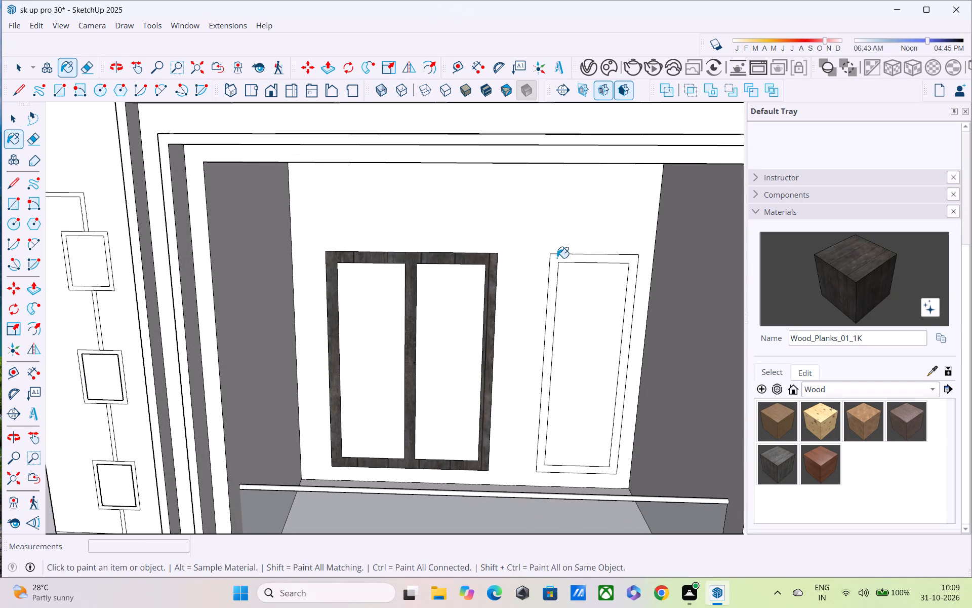
left_click(557, 267)
Examine the whole front elevation from above and below to check the painted window and door frames.
scroll(557, 265, "down", 3)
middle_click_drag(553, 260, 521, 219)
scroll(518, 217, "down", 2)
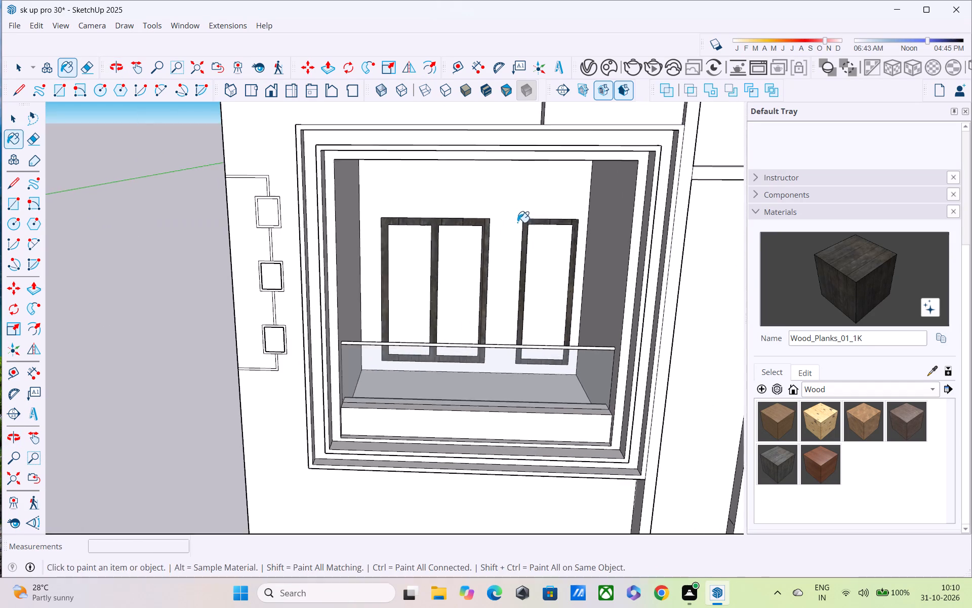
middle_click_drag(517, 223, 394, 454)
middle_click_drag(299, 303, 309, 419, "shift")
scroll(318, 372, "down", 5)
middle_click_drag(568, 332, 508, 245, "shift")
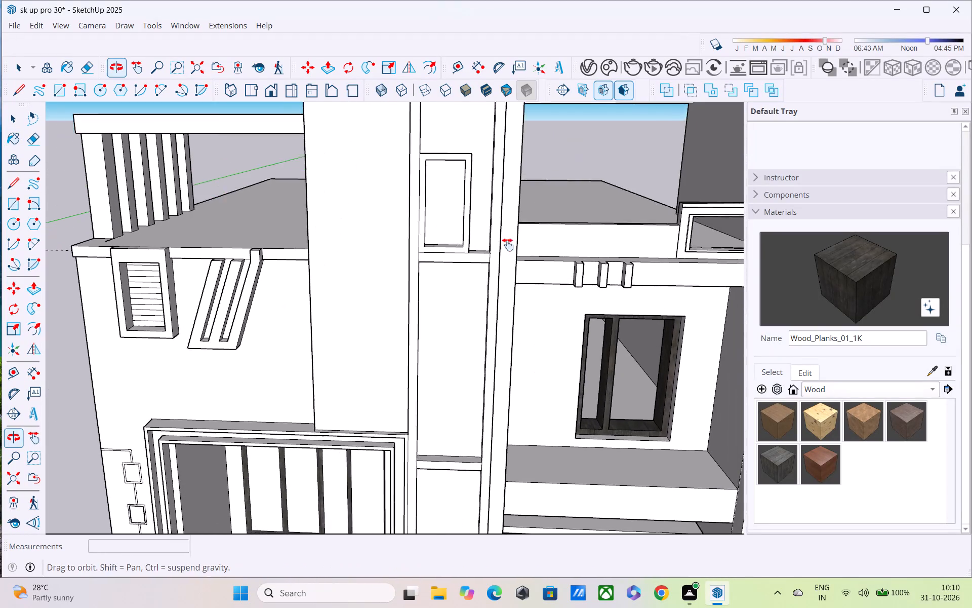
middle_click_drag(508, 245, 505, 239, "shift")
scroll(505, 238, "down", 2)
middle_click_drag(501, 240, 343, 251, "shift")
scroll(350, 243, "down", 3)
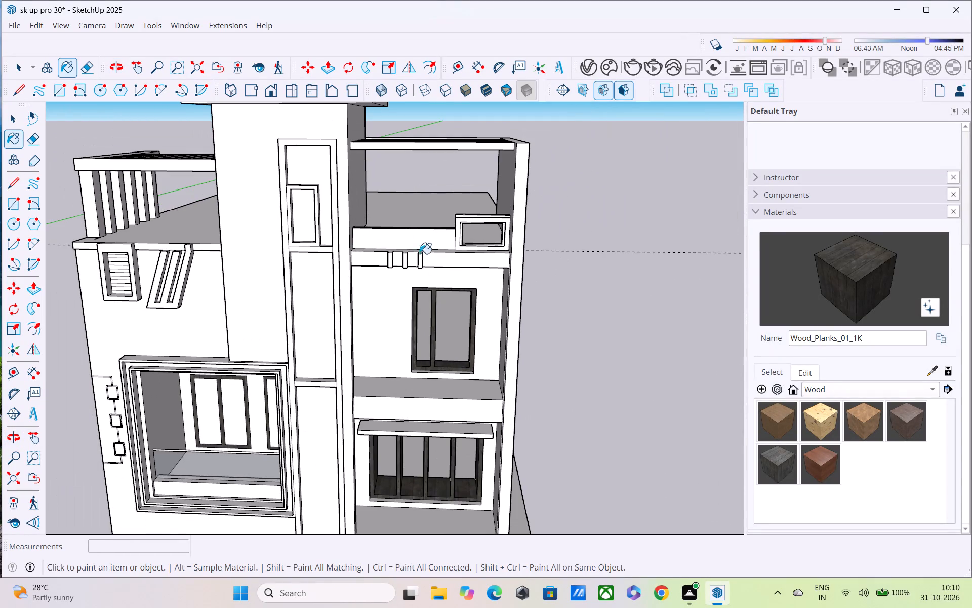
middle_click_drag(445, 312, 463, 102)
middle_click_drag(451, 261, 457, 187)
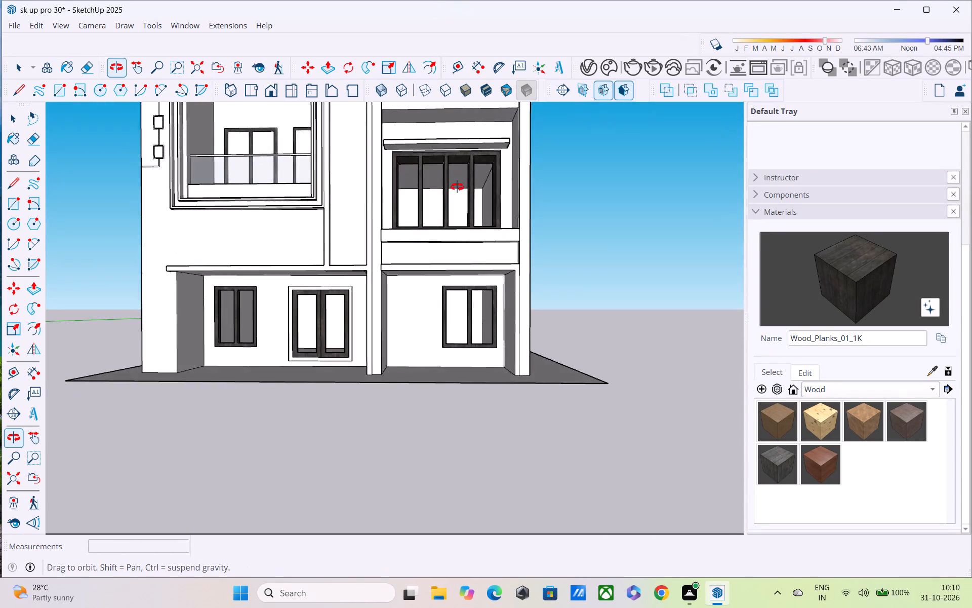
middle_click_drag(457, 187, 463, 193)
scroll(465, 197, "up", 1)
scroll(471, 244, "down", 5)
key("space")
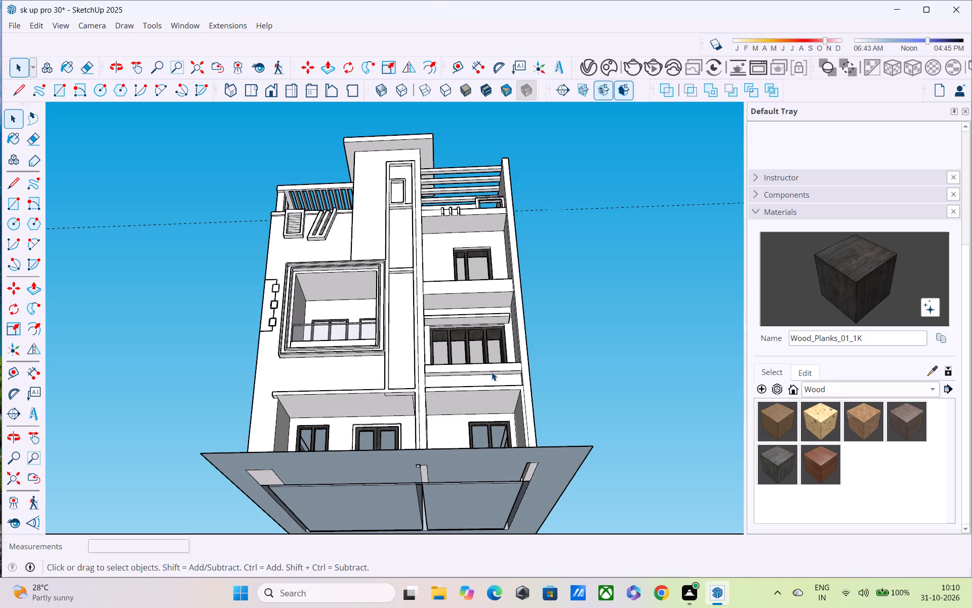
Paint the underside of the base slab beneath the building with Brick_09_1K from the Brick collection.
left_click(834, 398)
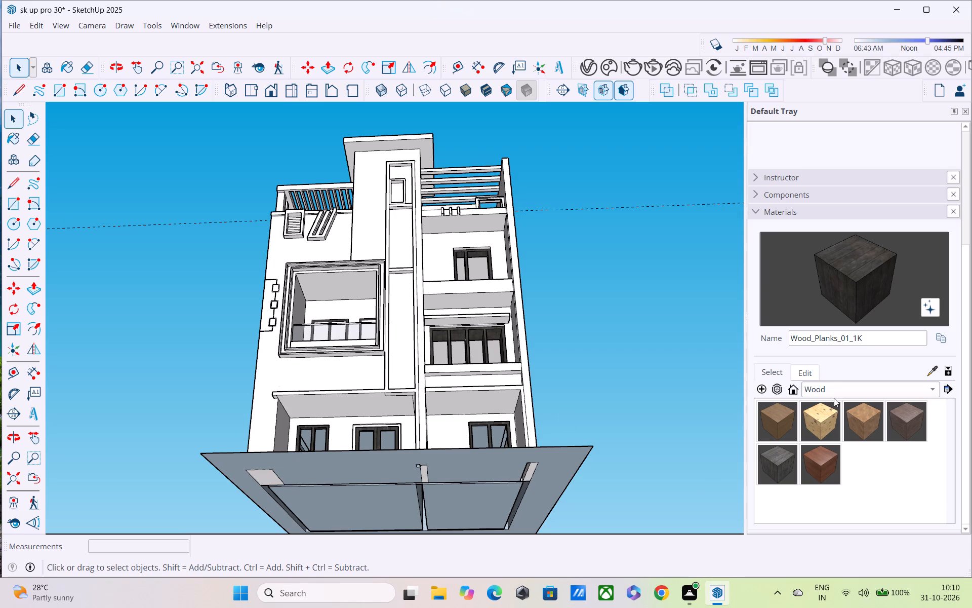
left_click(835, 390)
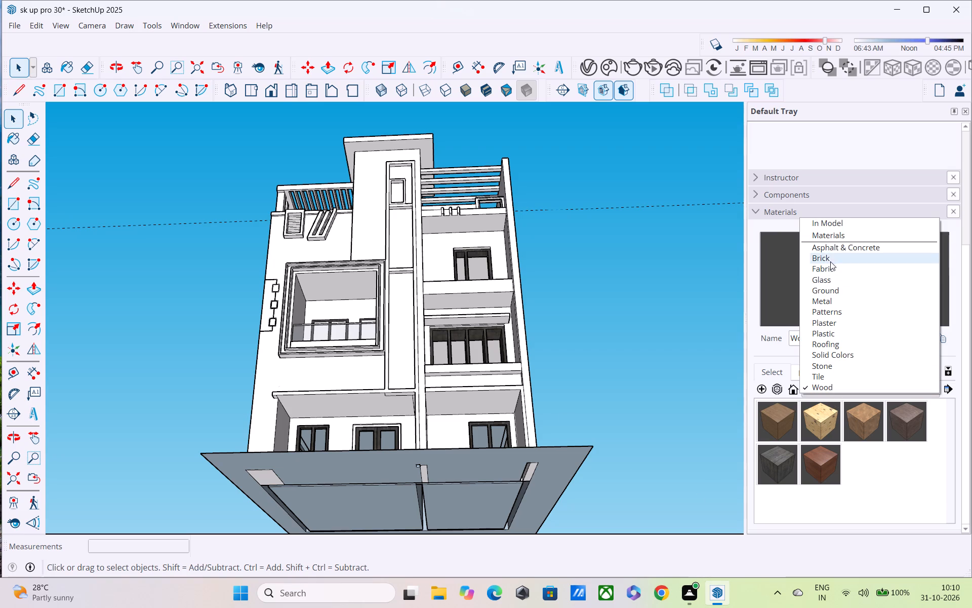
left_click(830, 261)
left_click(861, 416)
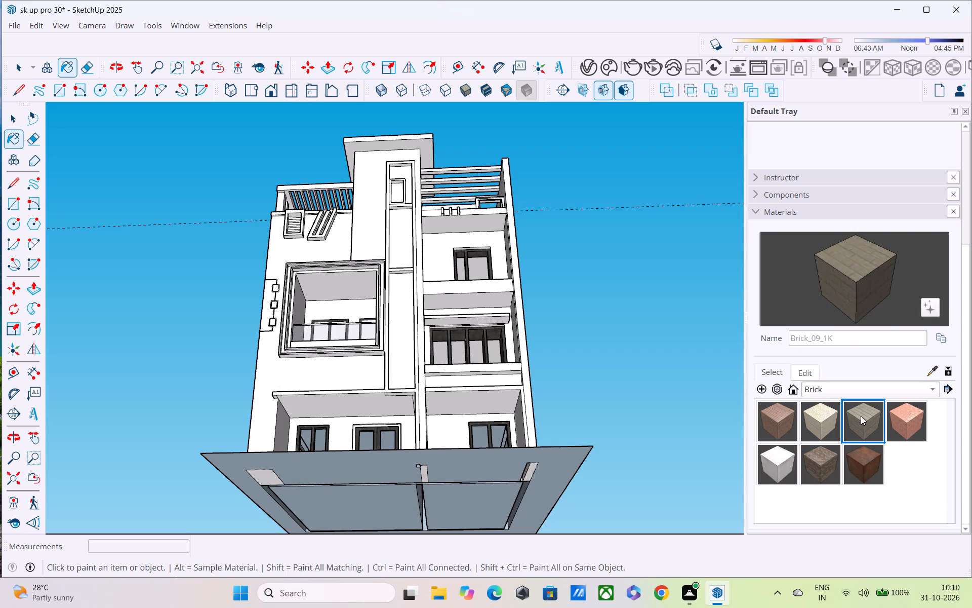
left_click(804, 371)
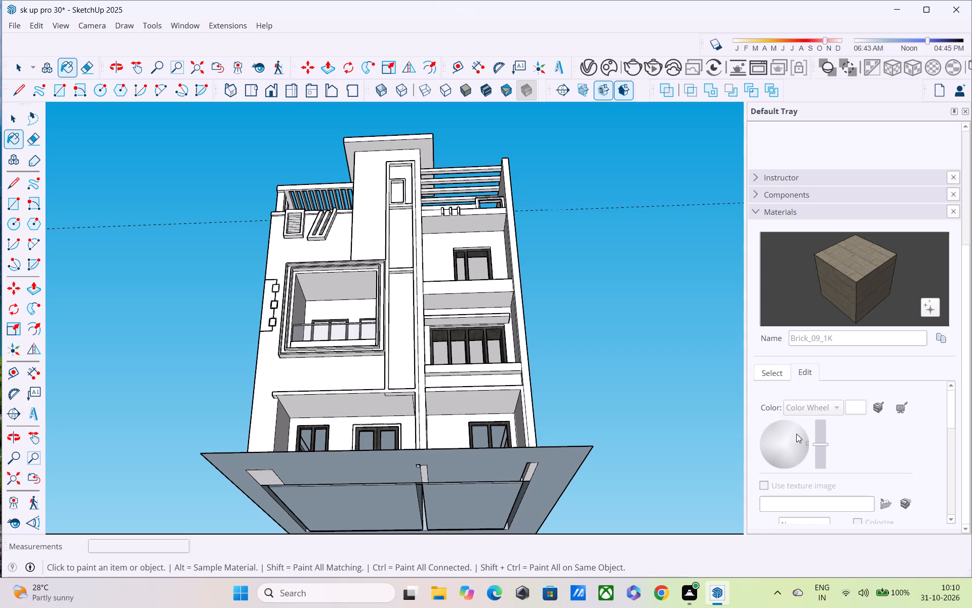
left_click(576, 459)
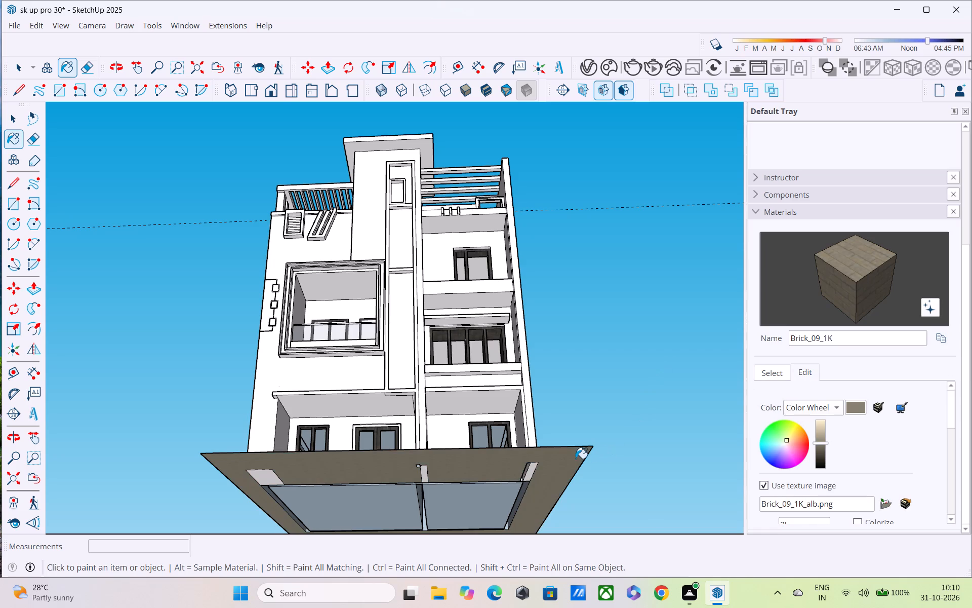
Recolour the Brick_09_1K material from grey-brown to a muted dark blue using the Color Wheel.
left_click_drag(788, 436, 767, 466)
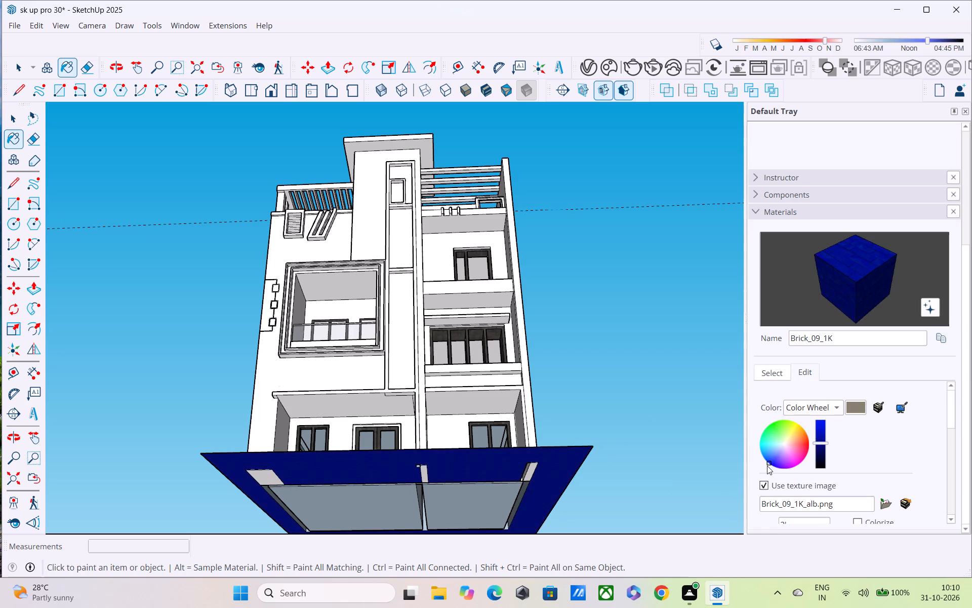
left_click_drag(767, 466, 766, 466)
left_click_drag(766, 466, 767, 450)
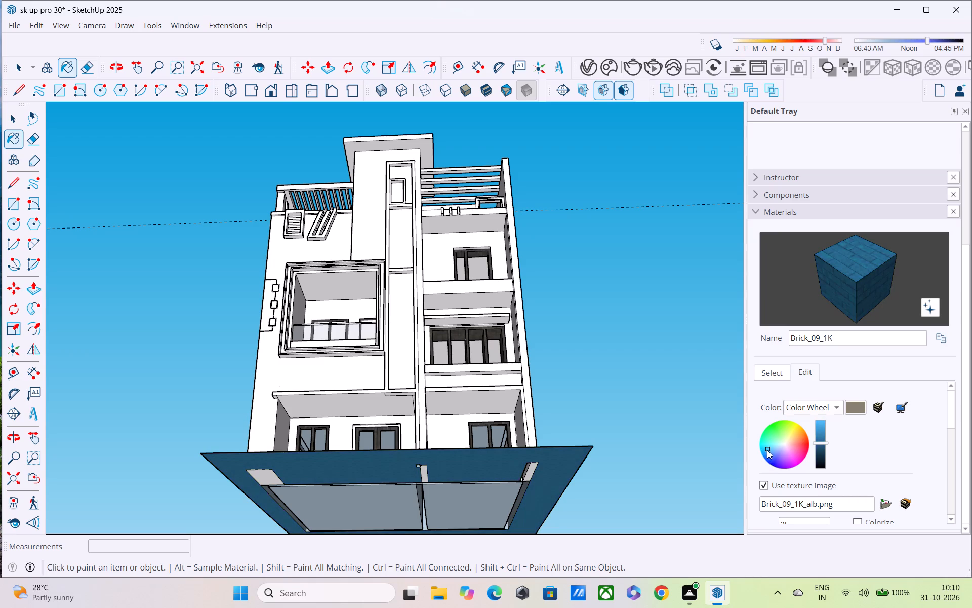
left_click_drag(767, 450, 773, 452)
left_click_drag(773, 452, 773, 453)
Paint the front face of the central tower and its narrow full-height strip with the blue Brick_09_1K.
middle_click_drag(577, 382, 591, 558)
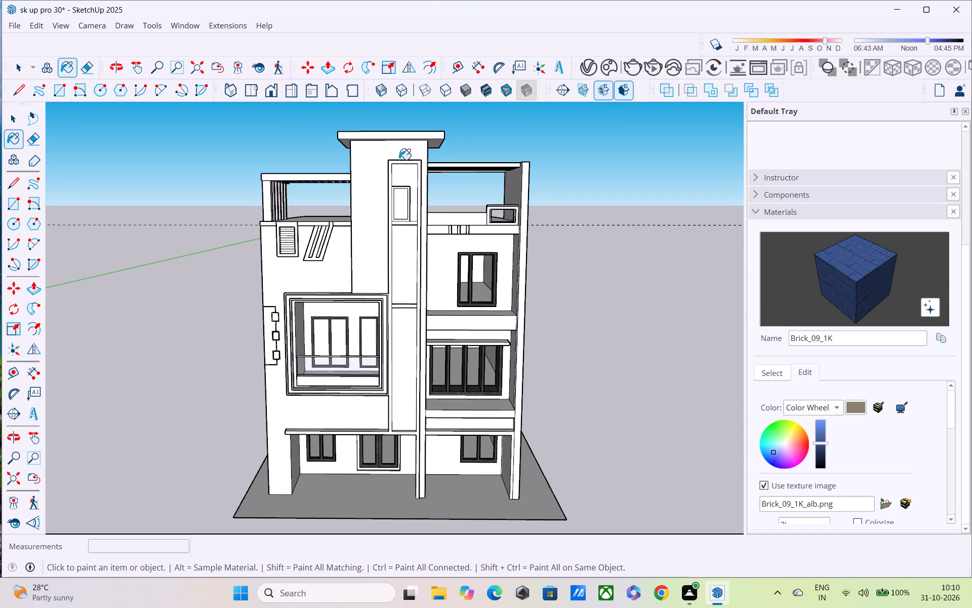
left_click(377, 155)
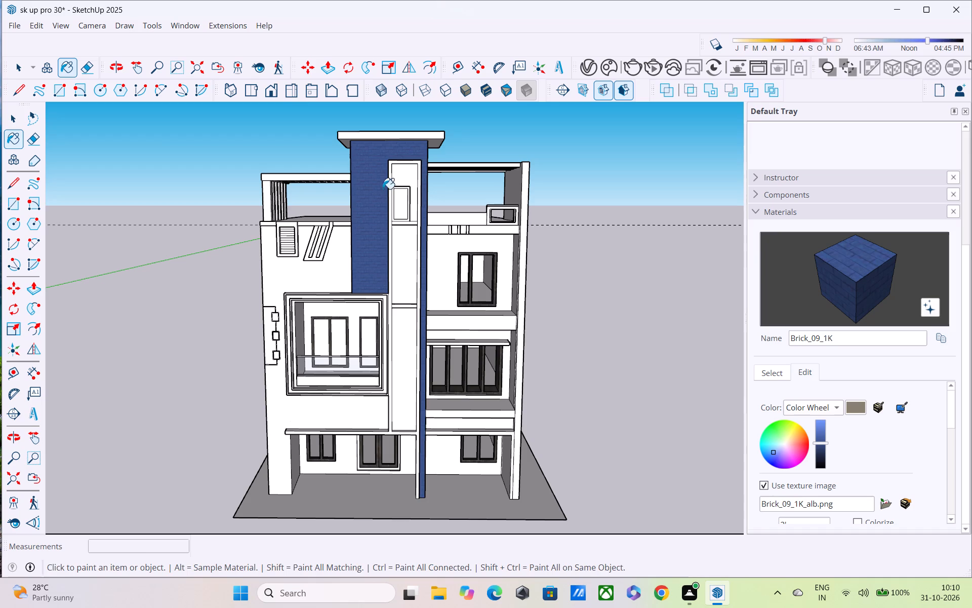
Fine-tune Brick_09_1K to a slightly brighter, softer medium blue by adjusting its brightness and hue.
middle_click_drag(420, 316, 393, 351)
scroll(395, 342, "up", 4)
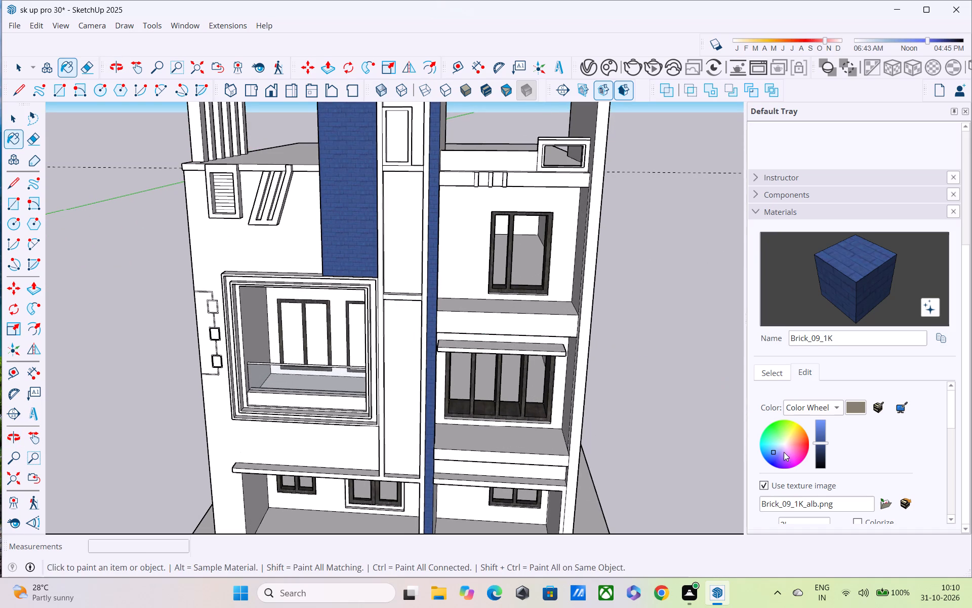
left_click_drag(827, 448, 825, 444)
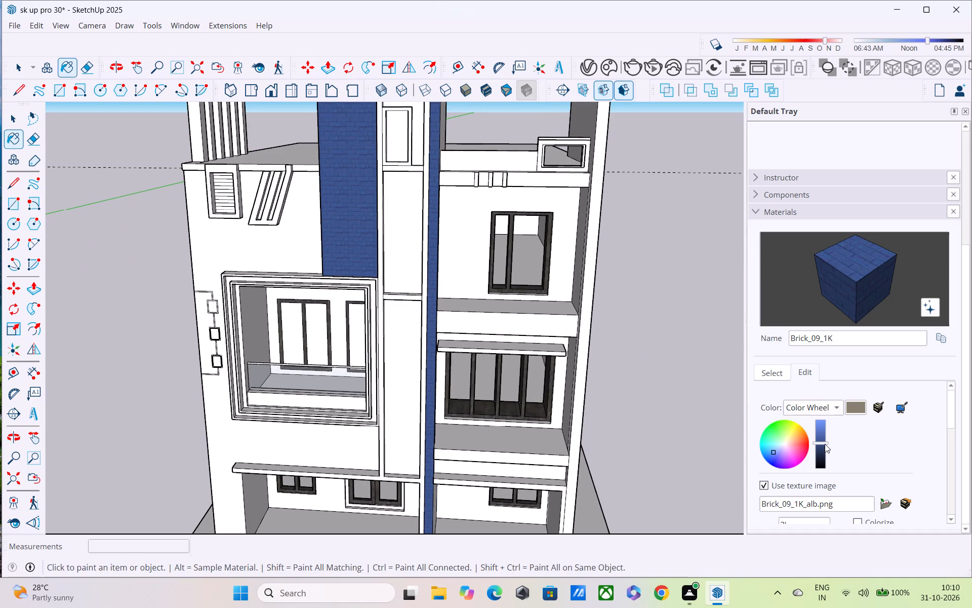
left_click_drag(825, 444, 824, 440)
left_click(824, 440)
middle_click_drag(633, 376, 610, 246)
scroll(610, 245, "down", 4)
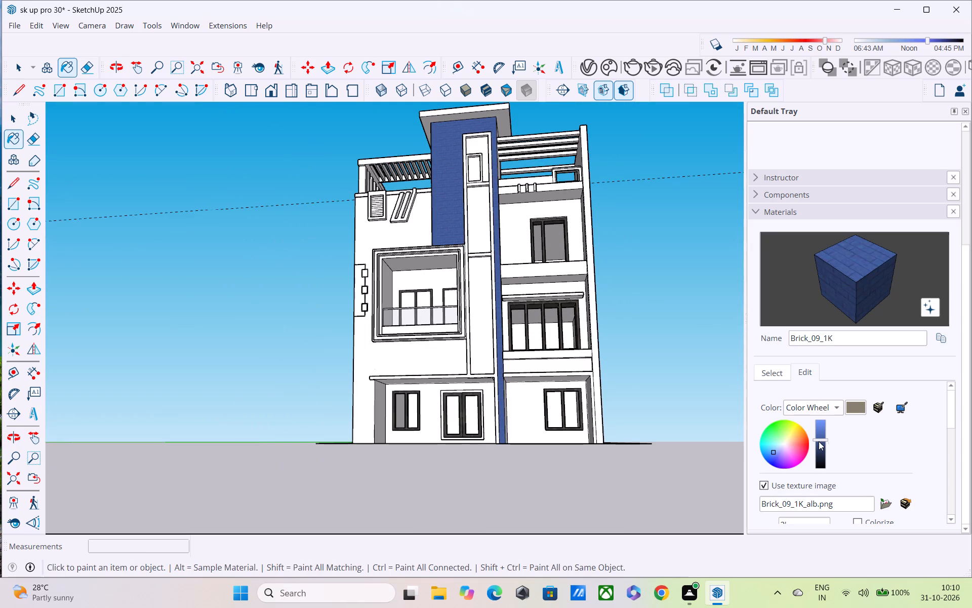
left_click_drag(819, 442, 822, 436)
left_click_drag(822, 436, 823, 443)
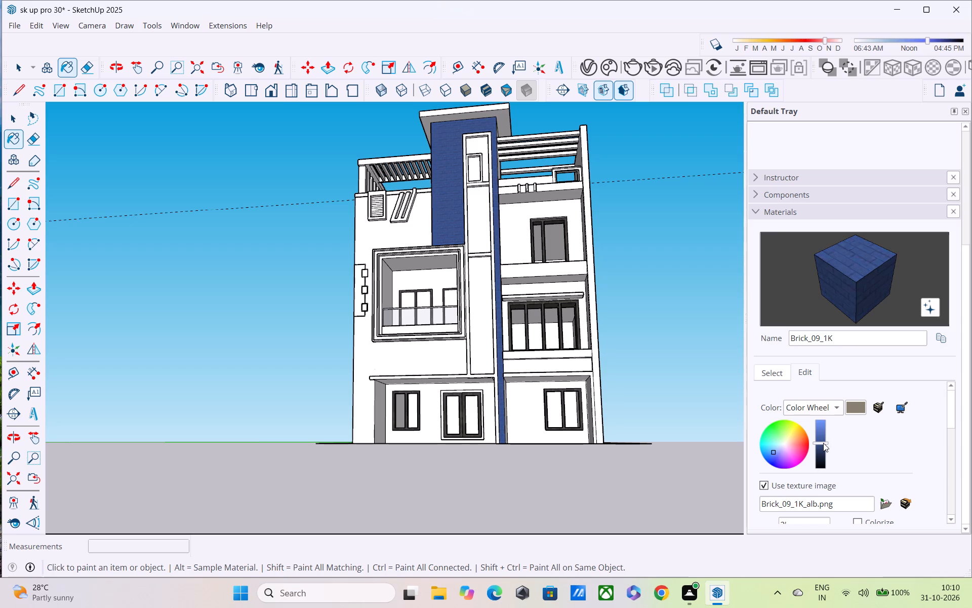
left_click_drag(823, 443, 824, 437)
left_click(771, 455)
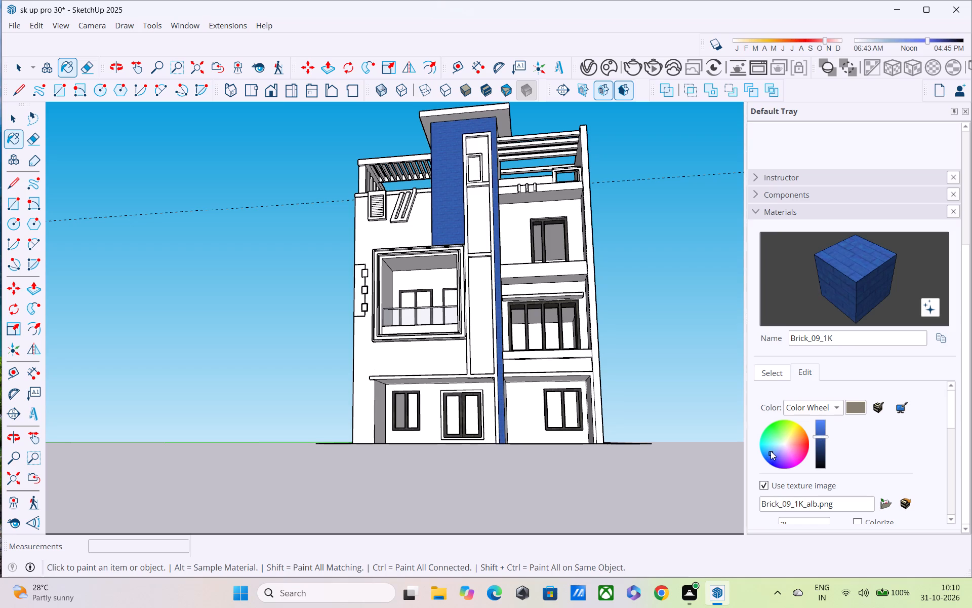
left_click(771, 451)
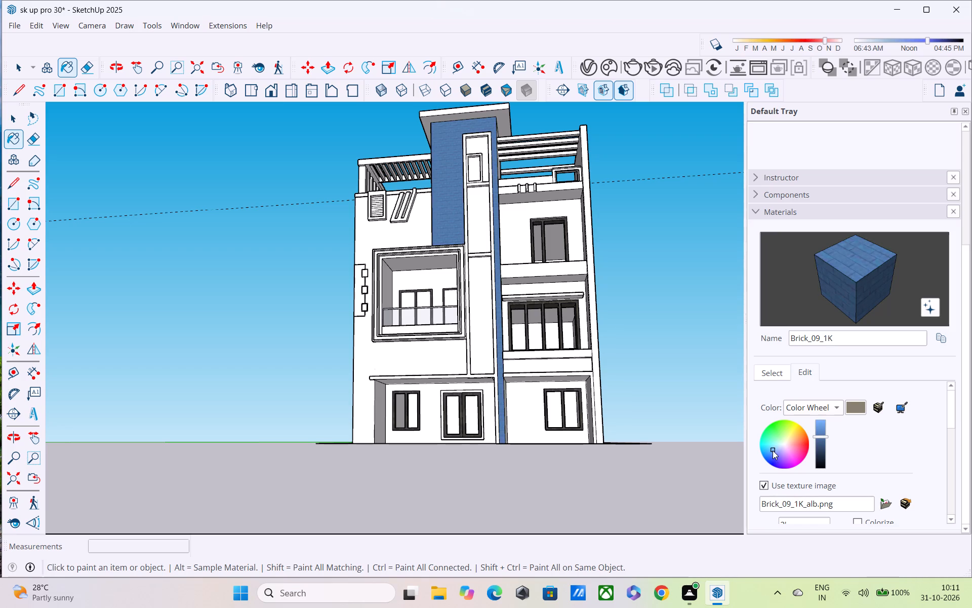
Examine the front elevation from several angles to check the blue brick on the central tower.
middle_click_drag(656, 424, 498, 515)
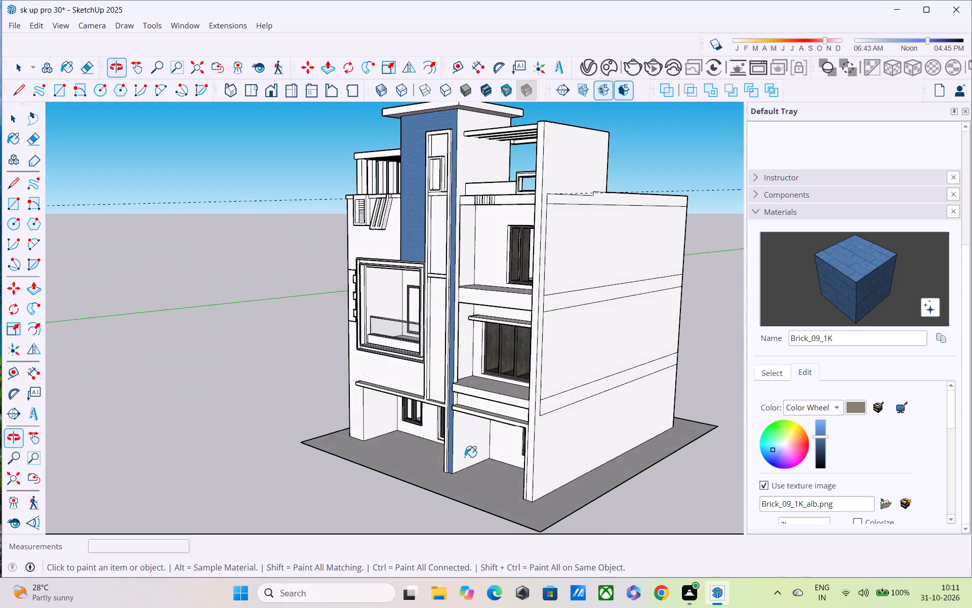
scroll(435, 305, "up", 3)
middle_click_drag(445, 295, 594, 412)
scroll(510, 363, "down", 1)
scroll(586, 386, "up", 1)
middle_click_drag(462, 255, 468, 208)
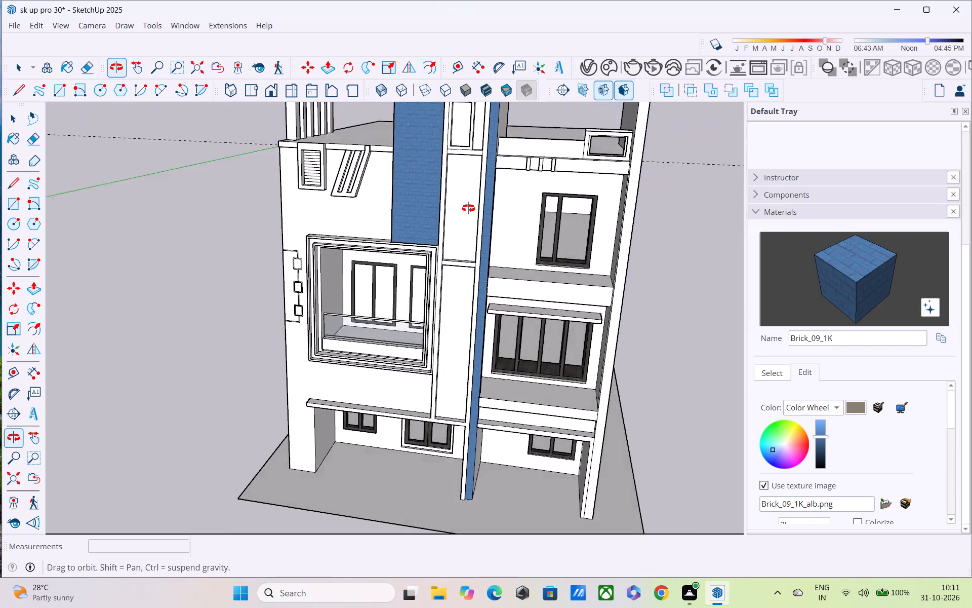
middle_click_drag(468, 208, 396, 394)
middle_click_drag(378, 328, 477, 134)
middle_click_drag(478, 277, 474, 186)
scroll(462, 339, "up", 2)
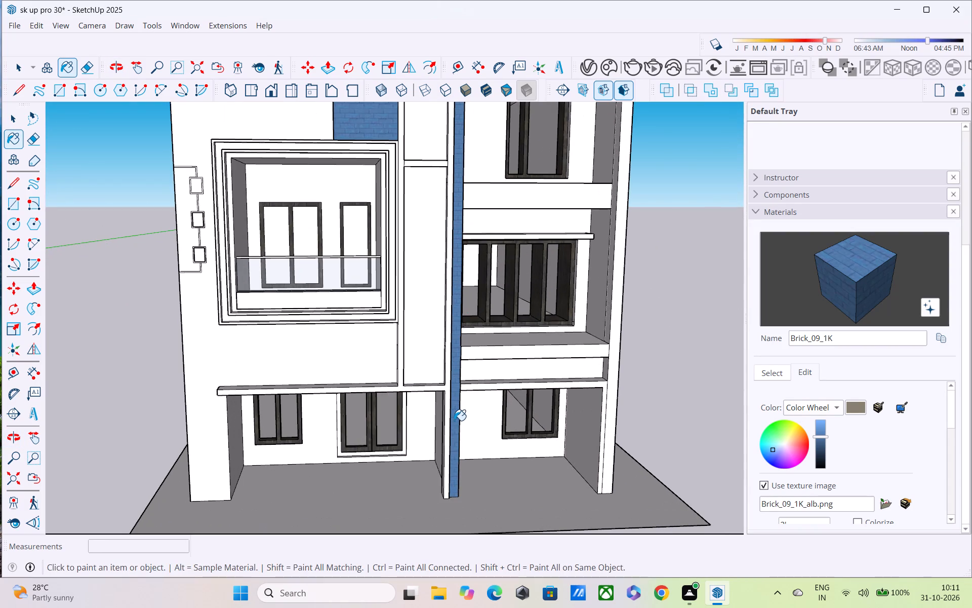
Paint the top balcony's back wall, the roof terrace parapet above it and the right side wall's front edge with blue Brick_09_1K.
scroll(454, 421, "down", 2)
middle_click_drag(456, 421, 372, 416, "shift")
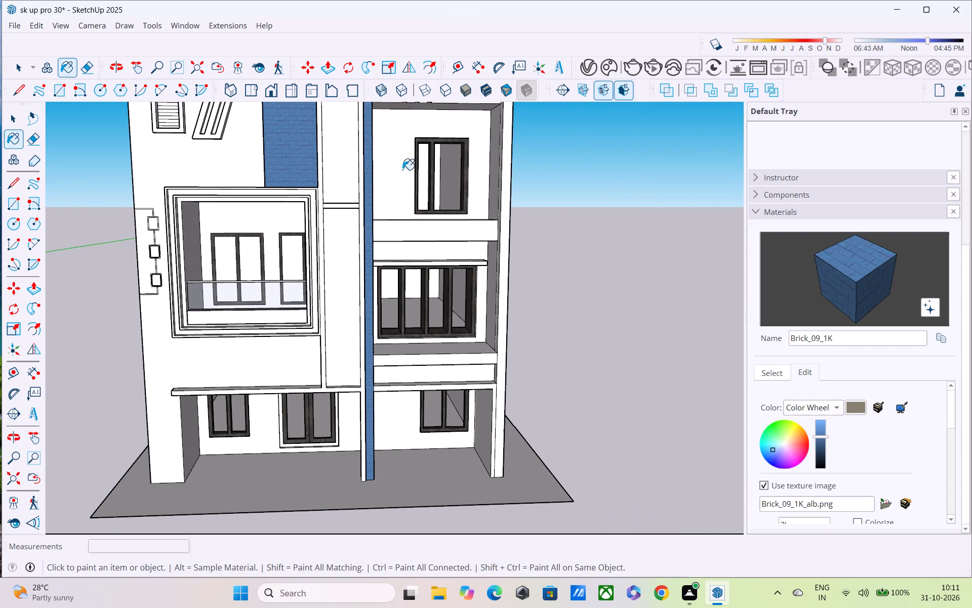
left_click(402, 170)
middle_click_drag(400, 243, 399, 419, "shift")
middle_click_drag(391, 298, 317, 262)
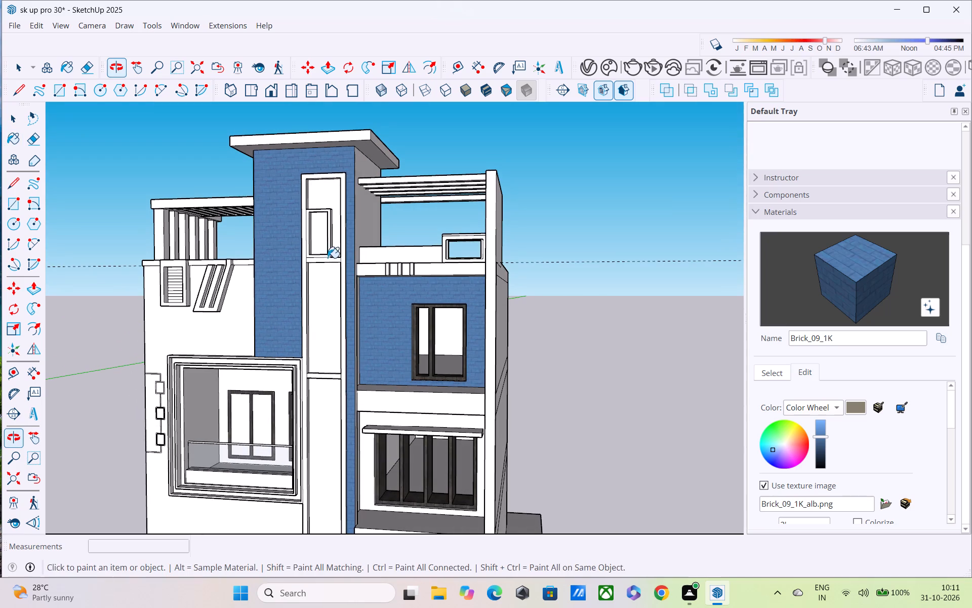
scroll(348, 257, "up", 2)
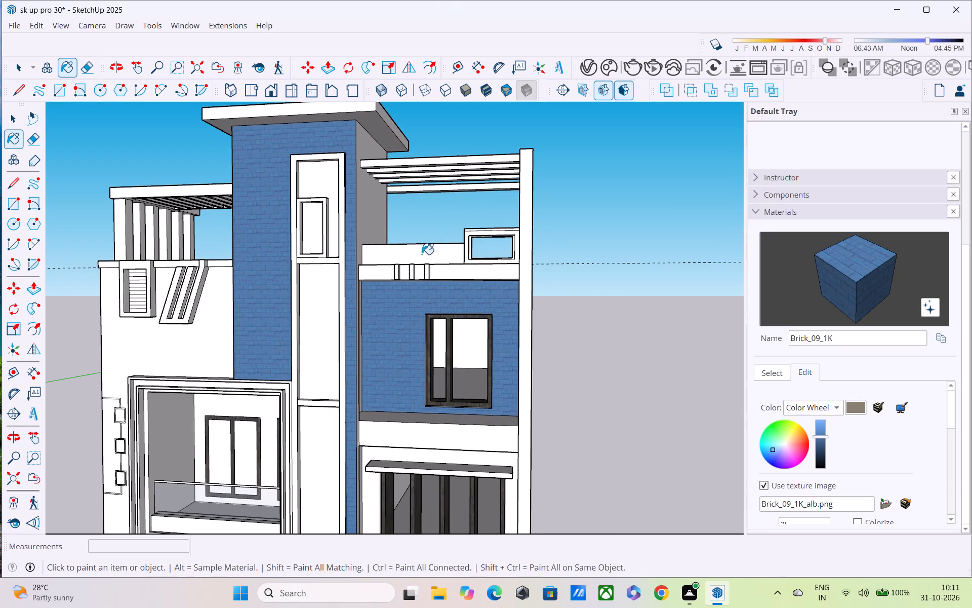
left_click(422, 255)
middle_click_drag(445, 279, 322, 212)
left_click(396, 256)
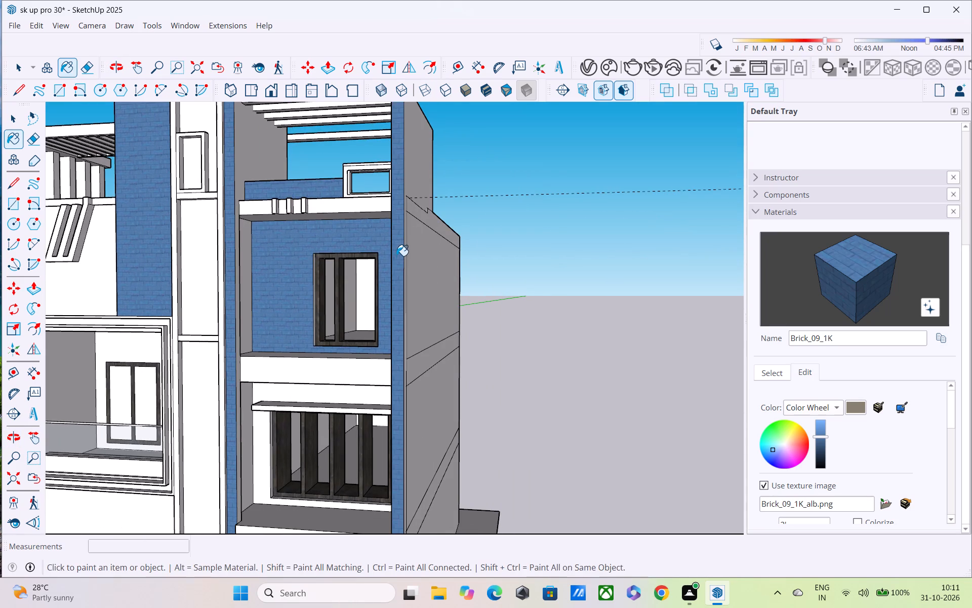
Paint the band above the ground-floor canopy and the wall around the four-pane window with blue Brick_09_1K.
middle_click_drag(395, 268, 417, 181)
scroll(419, 241, "down", 4)
middle_click_drag(416, 327, 419, 241, "shift")
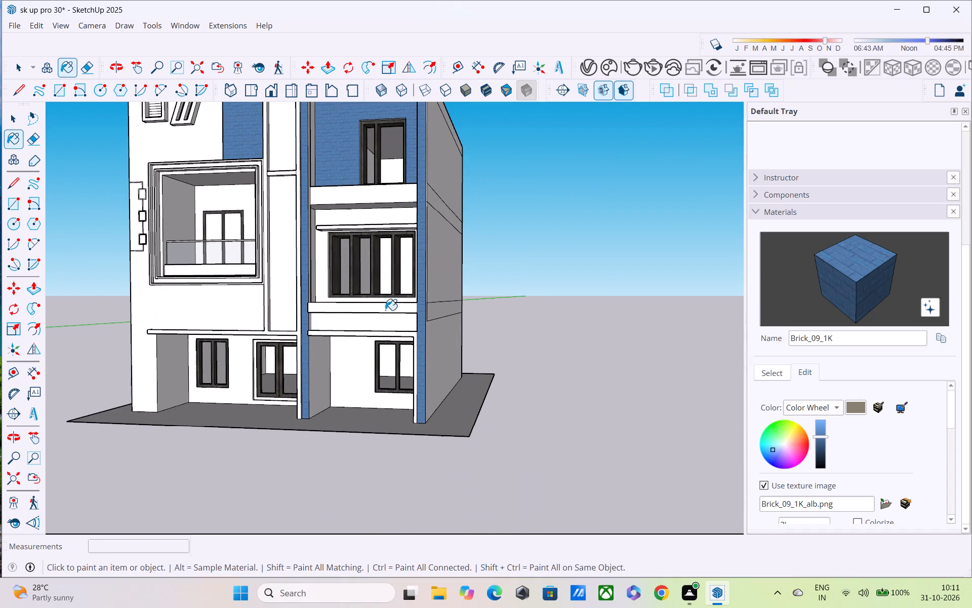
middle_click_drag(373, 302, 379, 407)
scroll(367, 434, "up", 3)
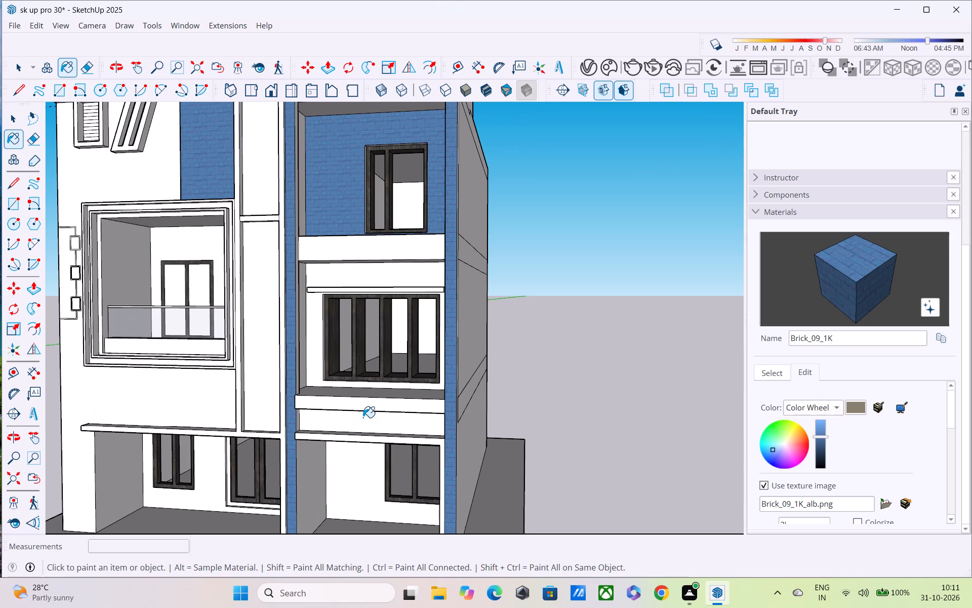
left_click(362, 416)
middle_click_drag(362, 416, 367, 457)
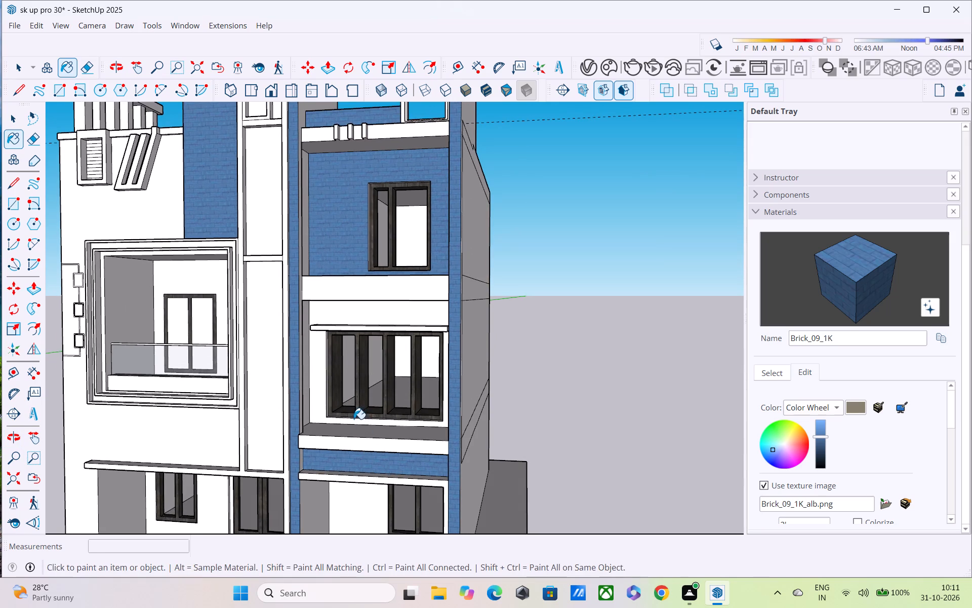
left_click(367, 317)
Paint both inner side walls of the two upper balcony recesses beside the tower with blue Brick_09_1K.
middle_click_drag(350, 336, 536, 287)
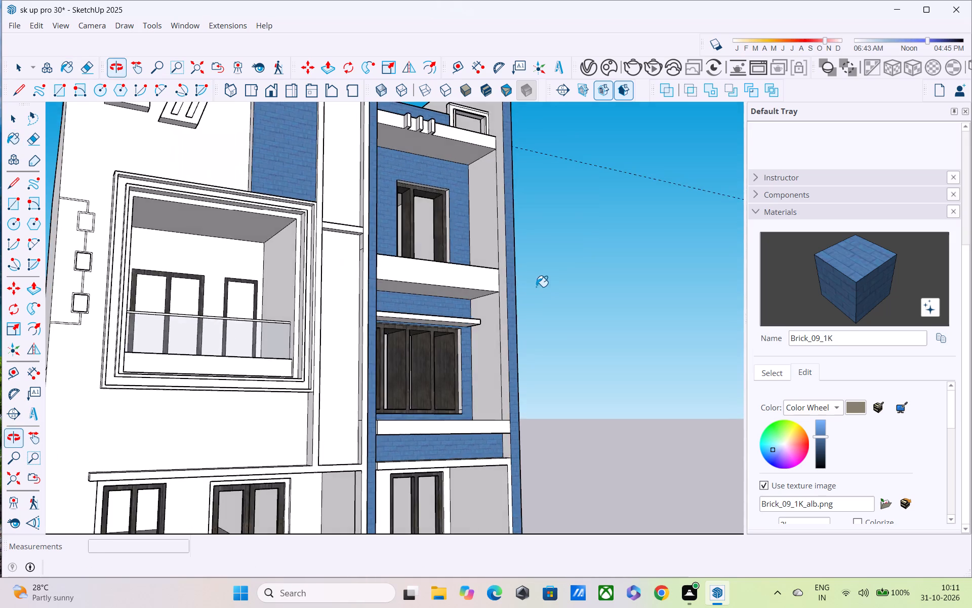
scroll(524, 294, "down", 4)
middle_click_drag(504, 323, 518, 323)
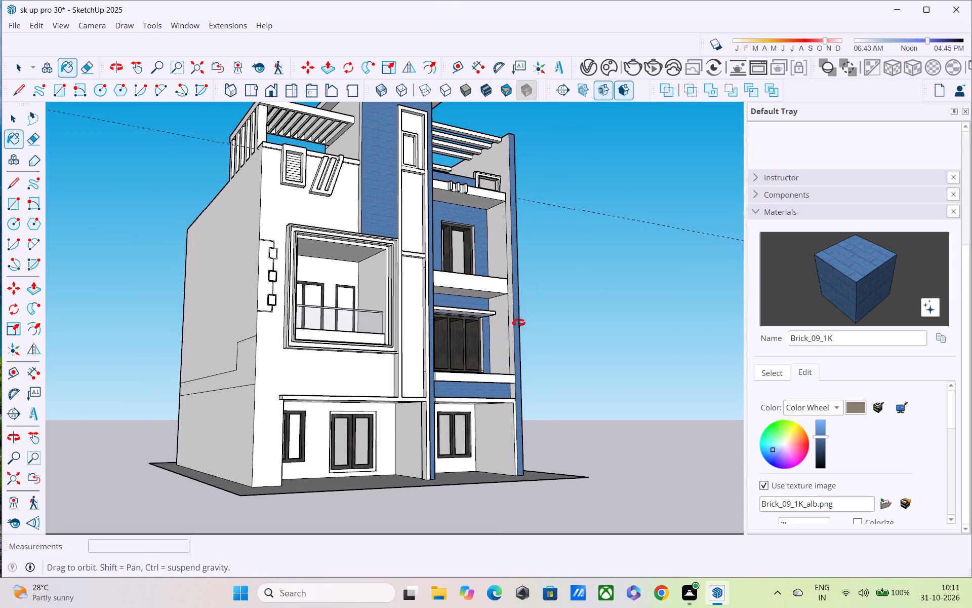
middle_click_drag(518, 323, 528, 325)
left_click(502, 306)
left_click(497, 263)
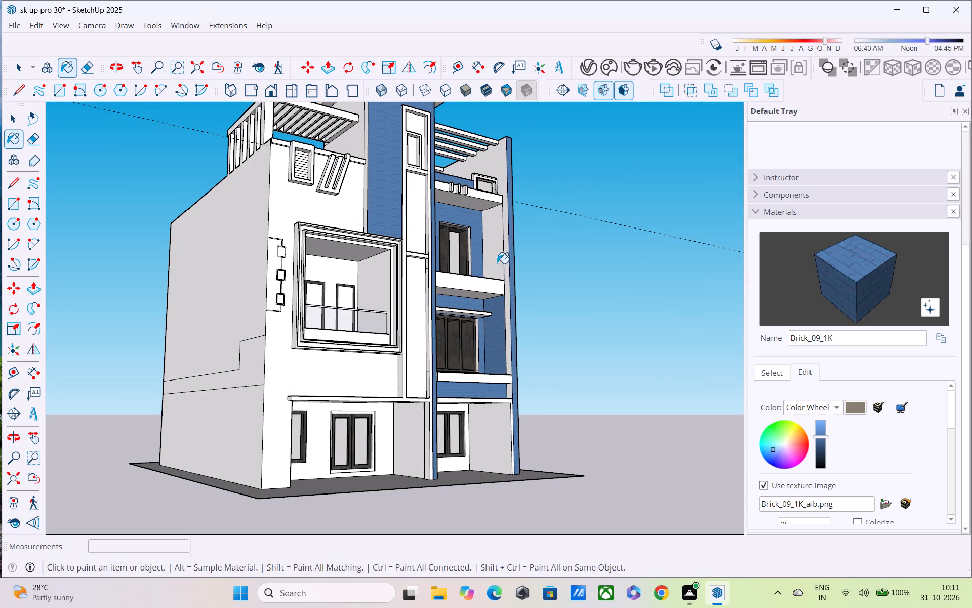
middle_click_drag(497, 263, 326, 290)
middle_click_drag(404, 244, 272, 256)
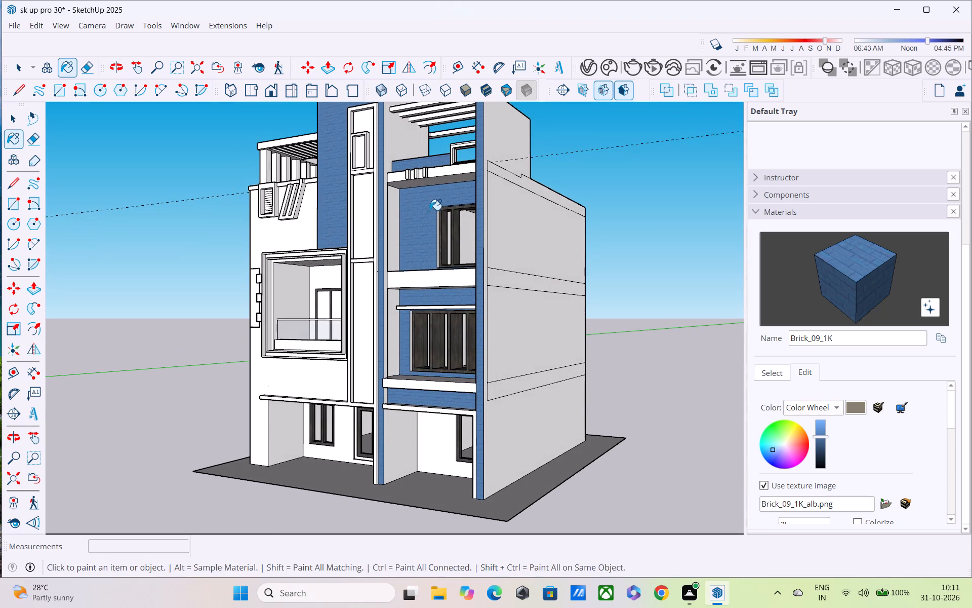
left_click(398, 222)
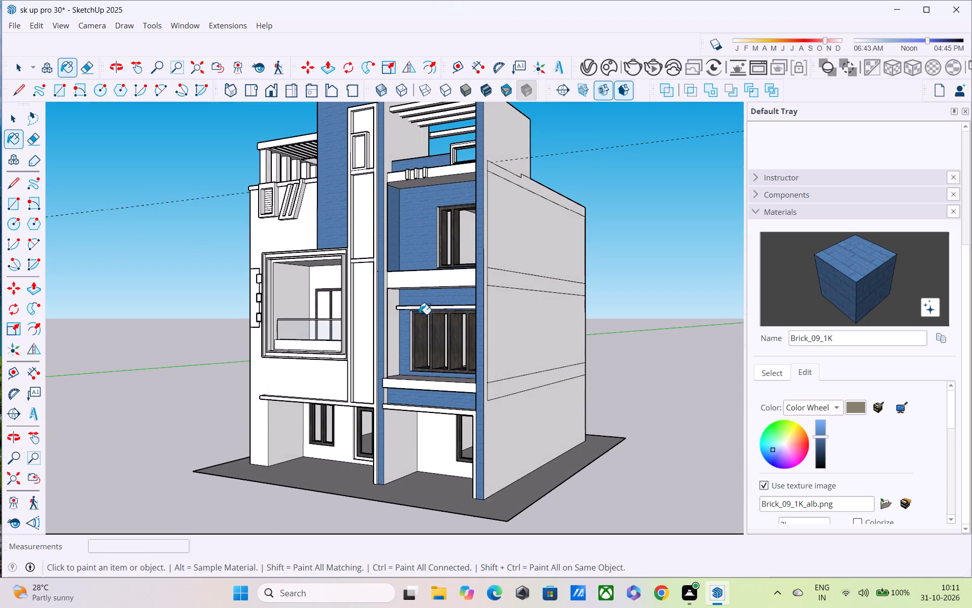
left_click(391, 331)
Examine the whole front elevation to check the blue brick surfaces against the white walls.
middle_click_drag(396, 335, 553, 331)
scroll(546, 332, "down", 3)
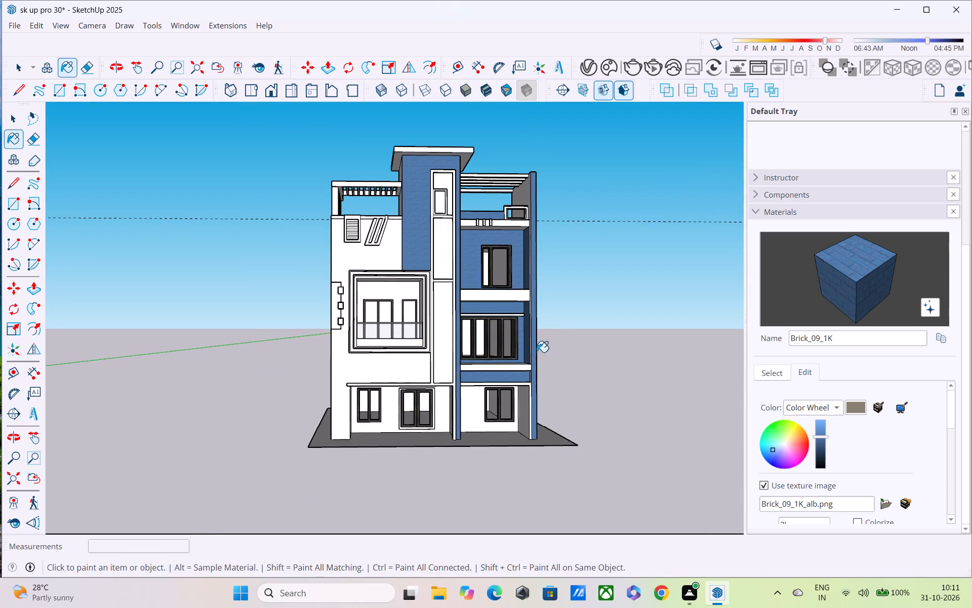
scroll(493, 392, "up", 2)
scroll(491, 386, "down", 1)
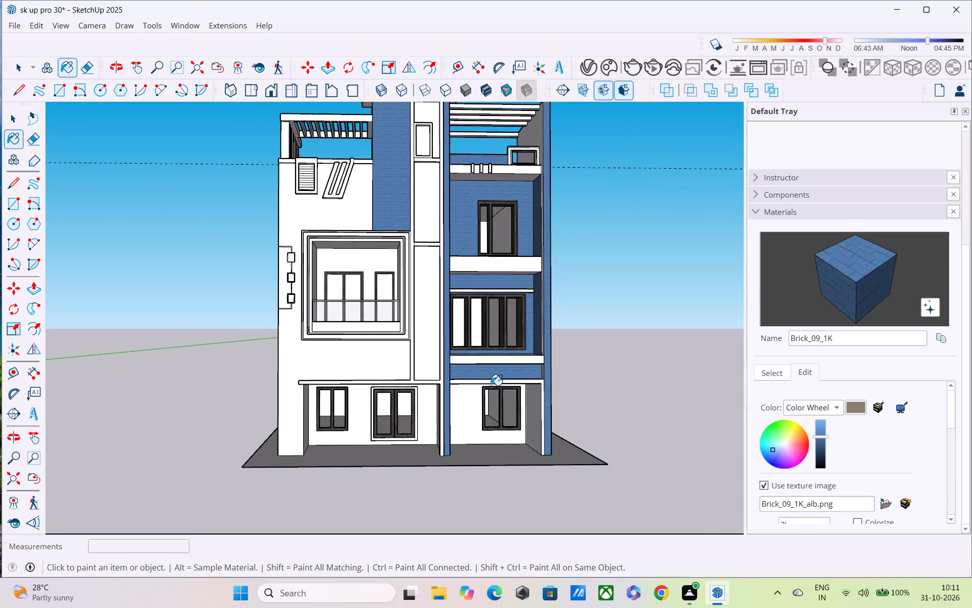
scroll(491, 386, "down", 1)
middle_click_drag(485, 394, 554, 455, "shift")
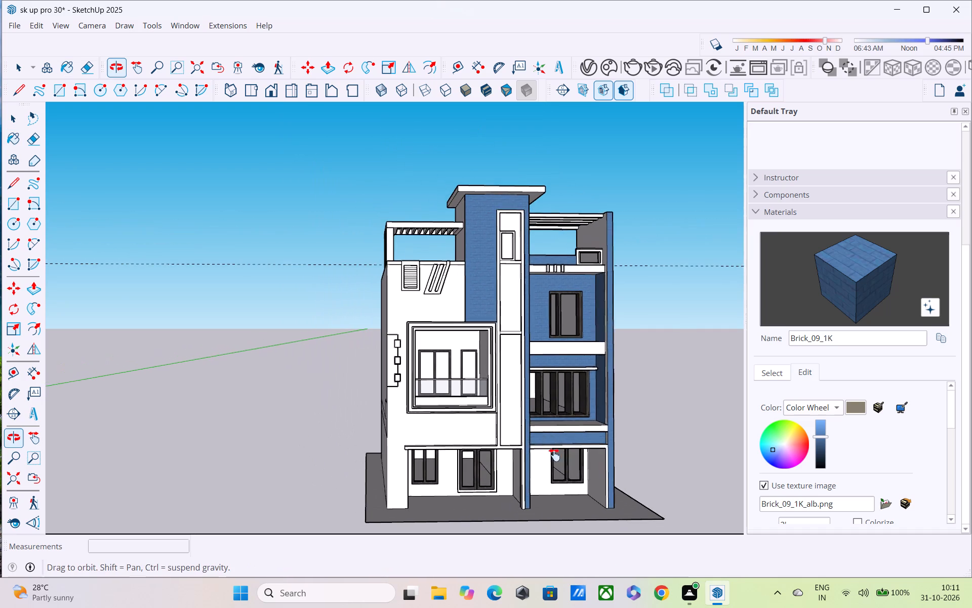
middle_click_drag(554, 455, 556, 453, "shift")
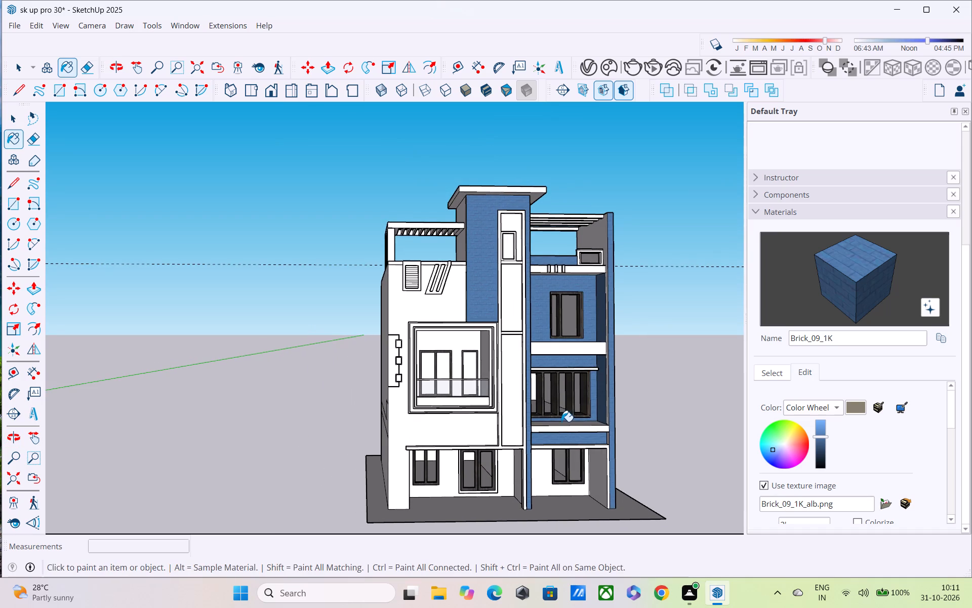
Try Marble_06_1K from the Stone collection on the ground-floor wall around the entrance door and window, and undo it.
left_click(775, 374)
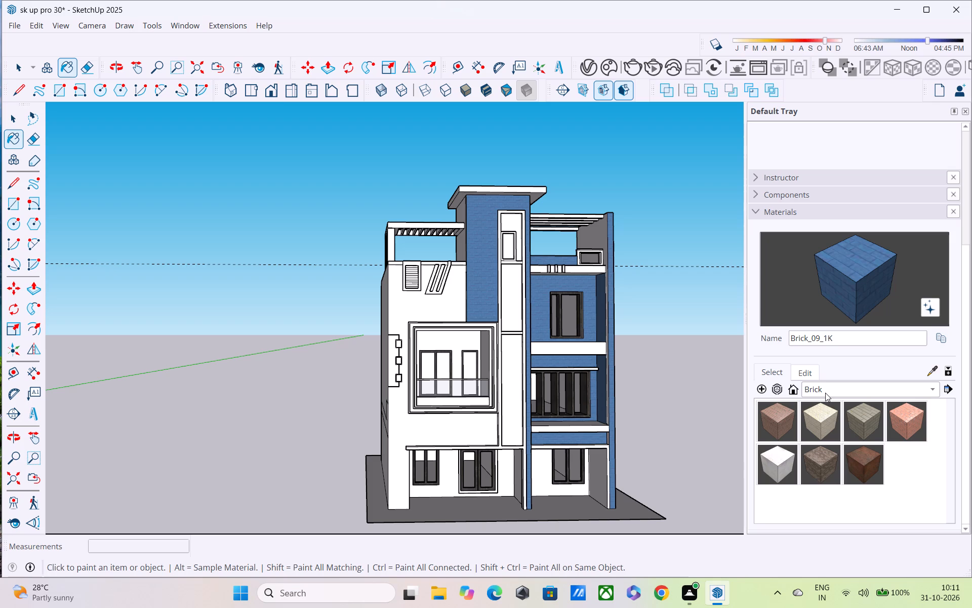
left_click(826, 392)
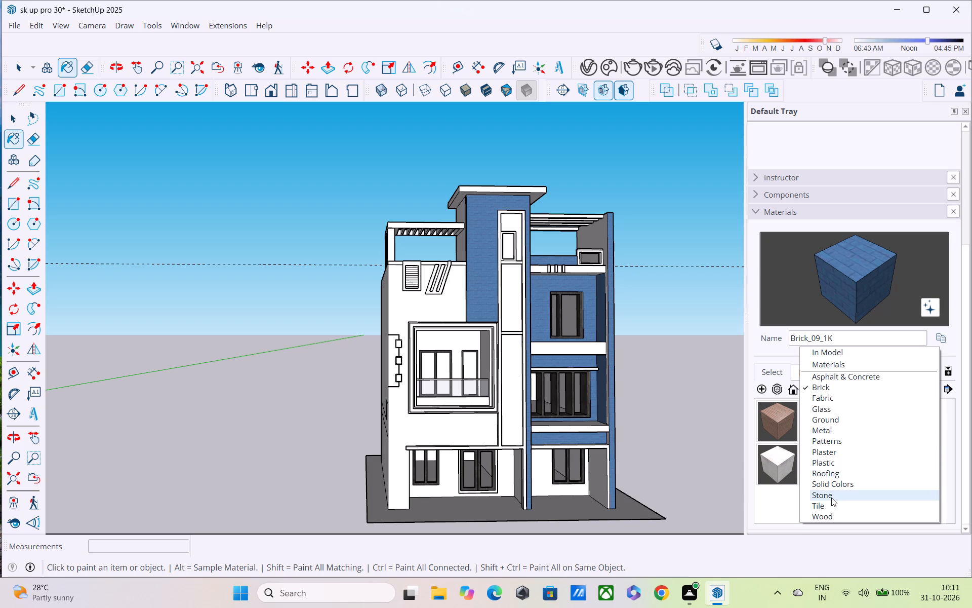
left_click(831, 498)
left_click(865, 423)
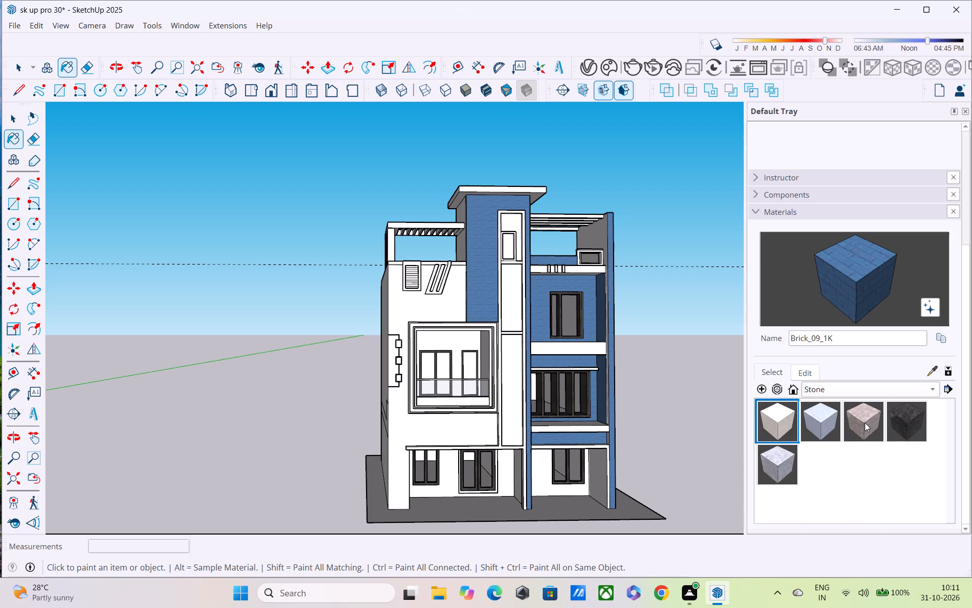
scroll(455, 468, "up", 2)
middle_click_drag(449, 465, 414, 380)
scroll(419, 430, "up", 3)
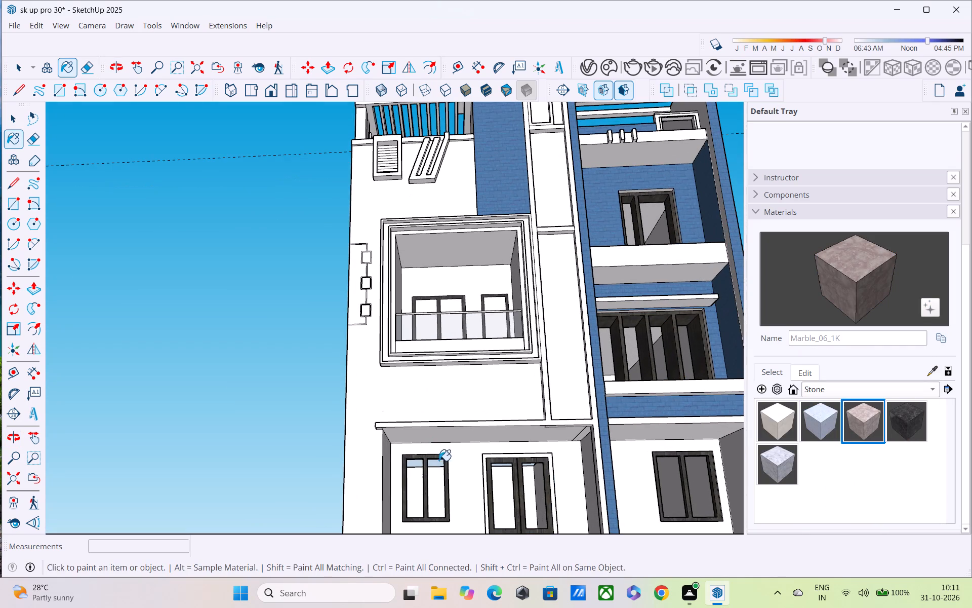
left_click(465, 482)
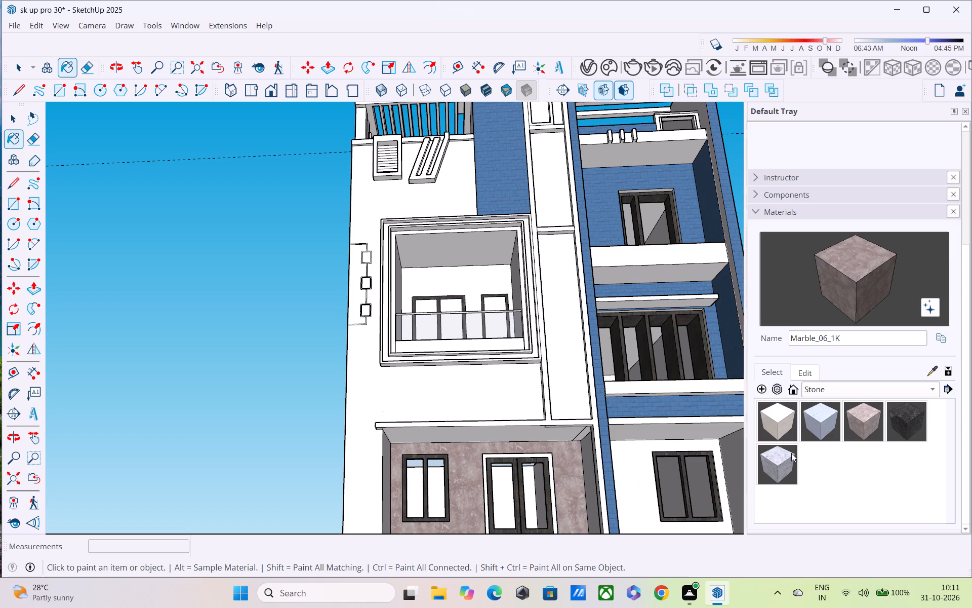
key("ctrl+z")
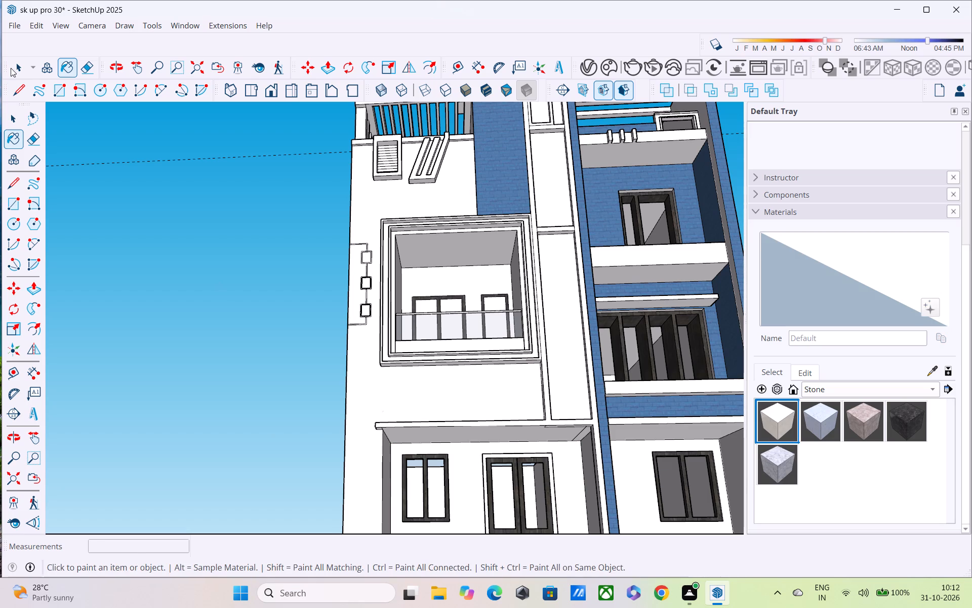
Browse the Documents and Downloads folders for a model file to import.
left_click(18, 25)
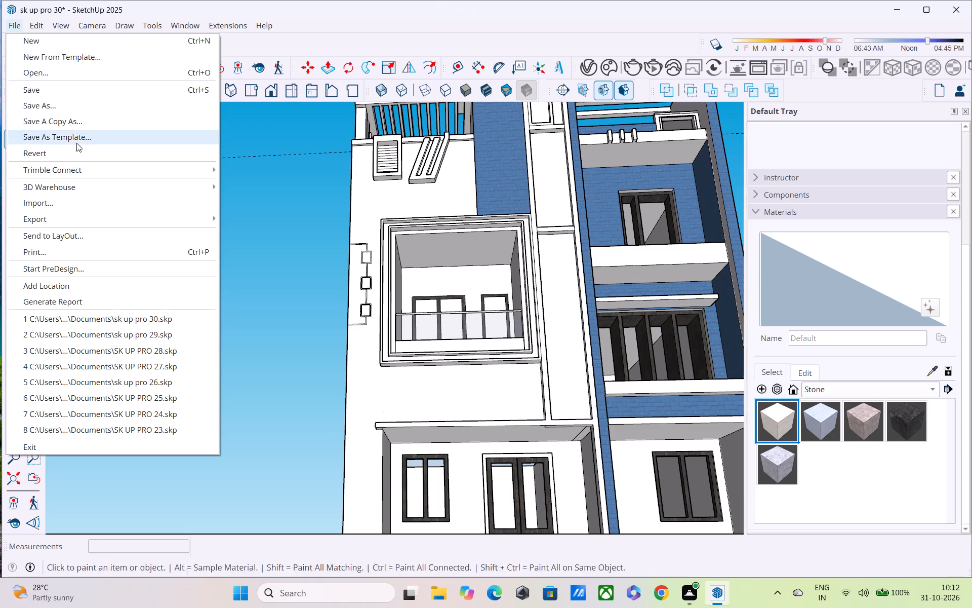
left_click(77, 203)
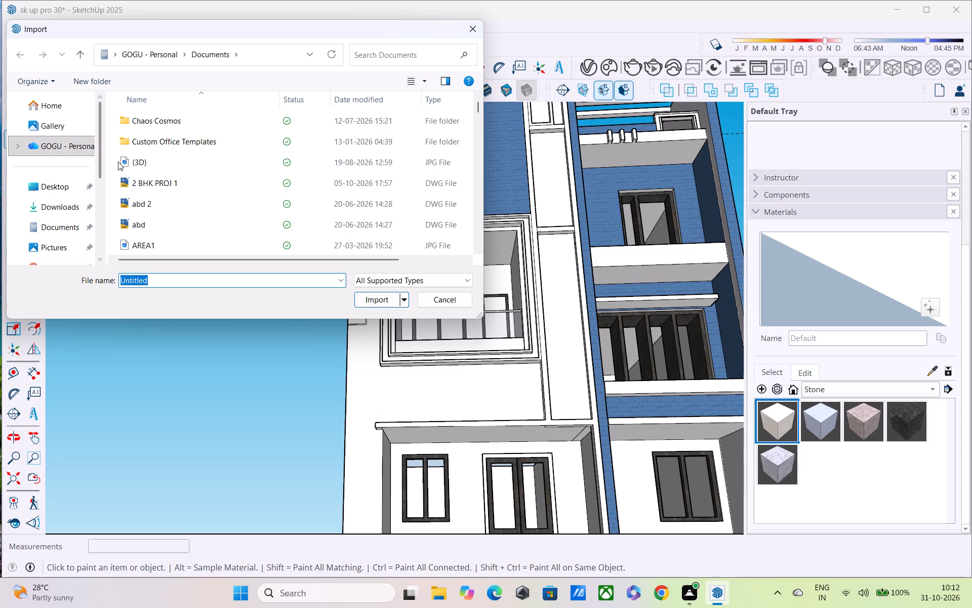
scroll(118, 161, "down", 1)
scroll(154, 189, "down", 2)
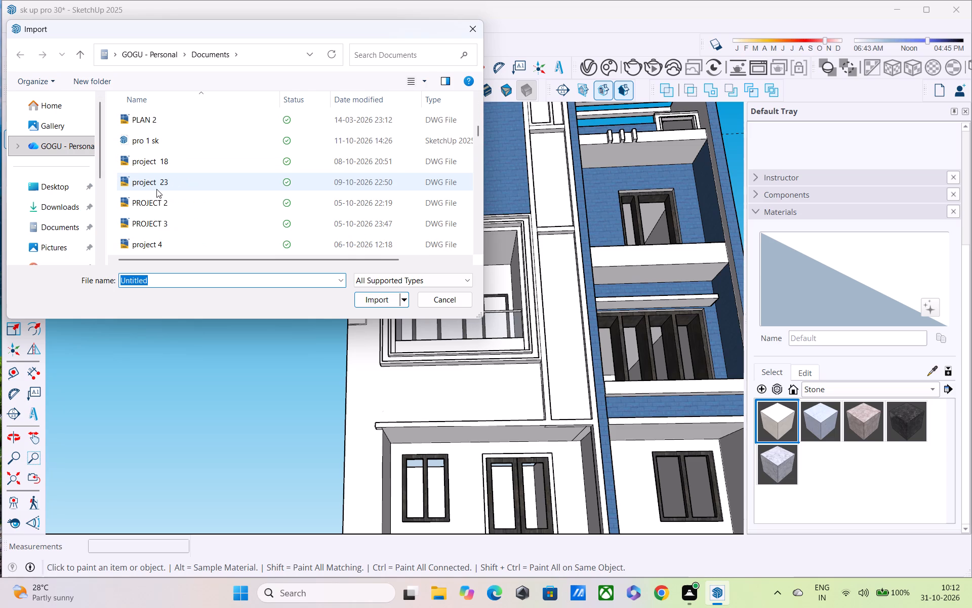
left_click(68, 211)
scroll(154, 176, "down", 2)
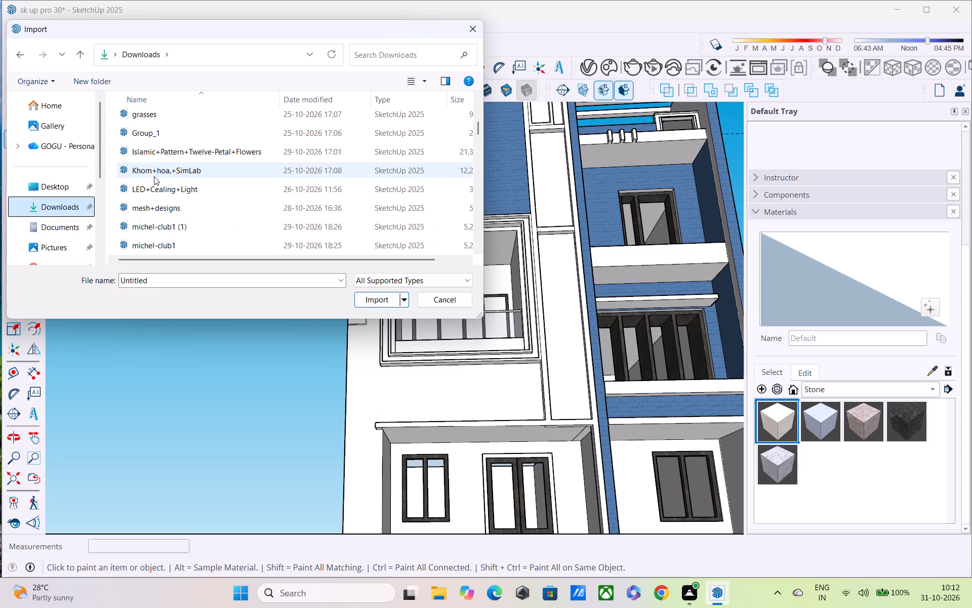
scroll(154, 176, "down", 3)
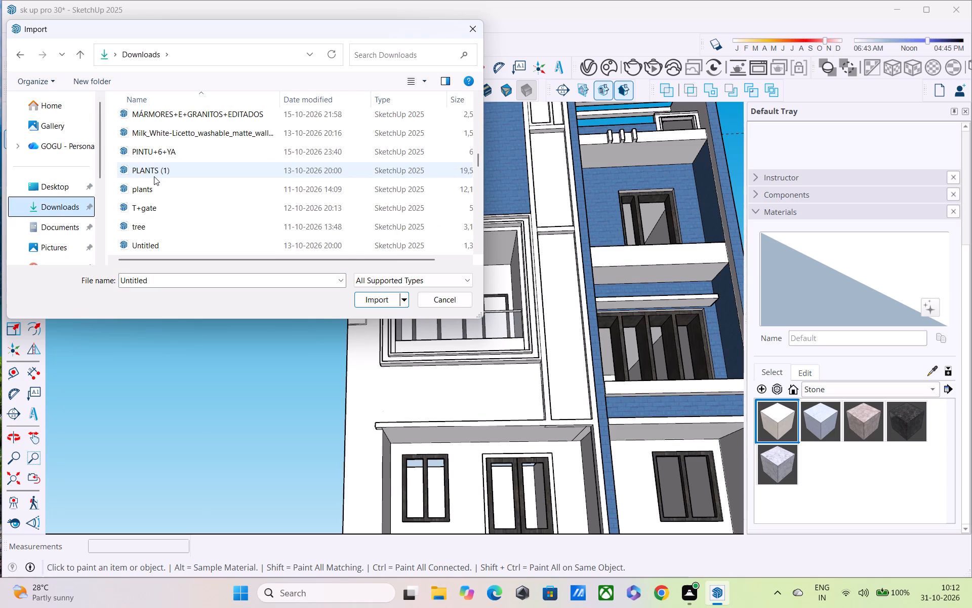
scroll(154, 176, "up", 1)
scroll(154, 176, "down", 1)
scroll(155, 176, "up", 1)
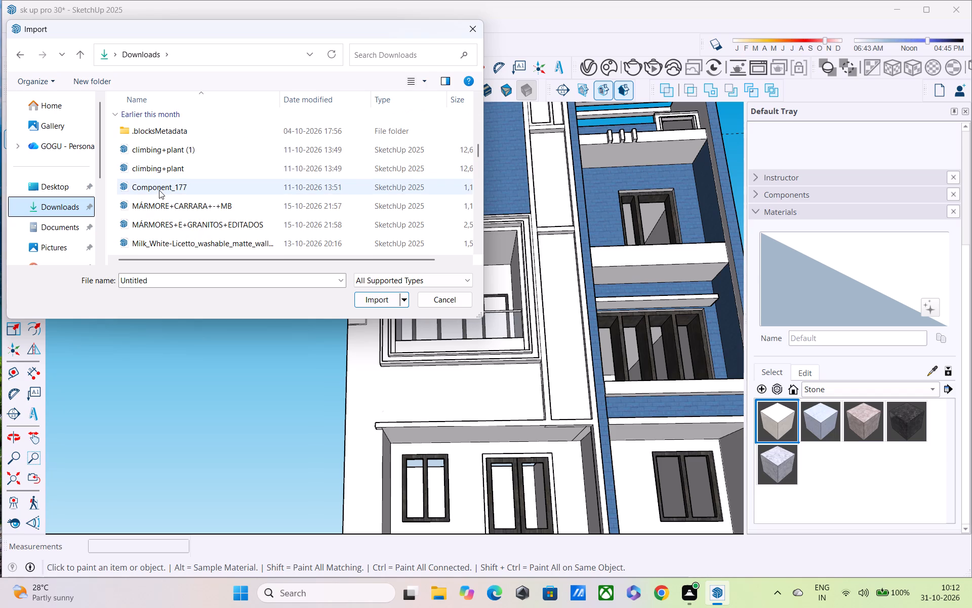
scroll(159, 190, "up", 1)
scroll(159, 190, "down", 2)
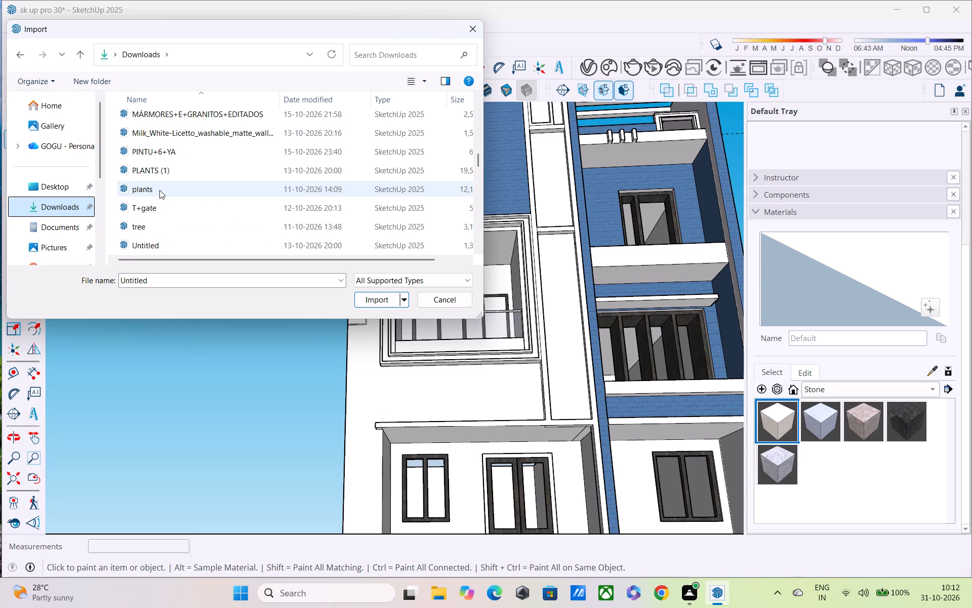
scroll(159, 190, "down", 1)
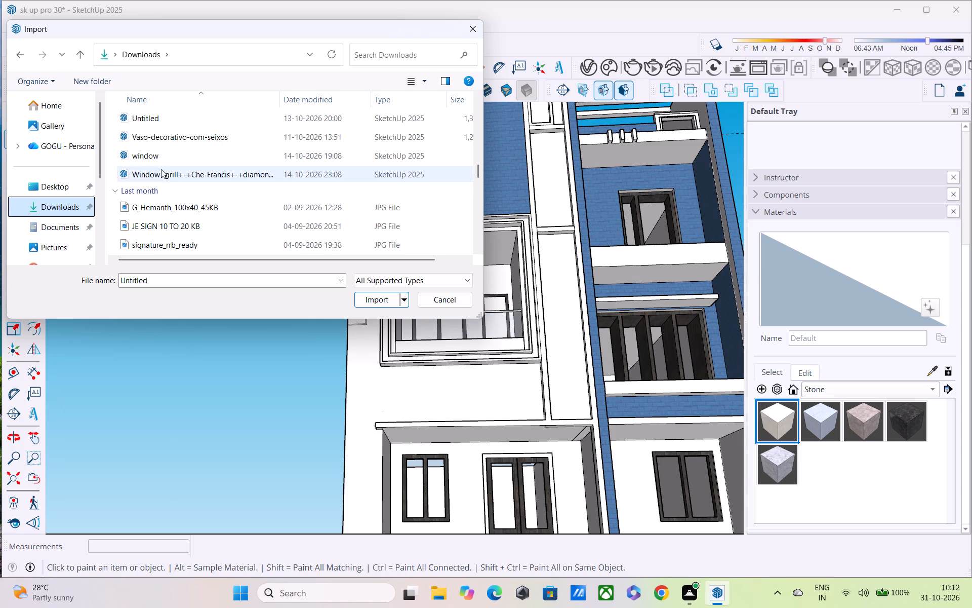
scroll(161, 165, "up", 1)
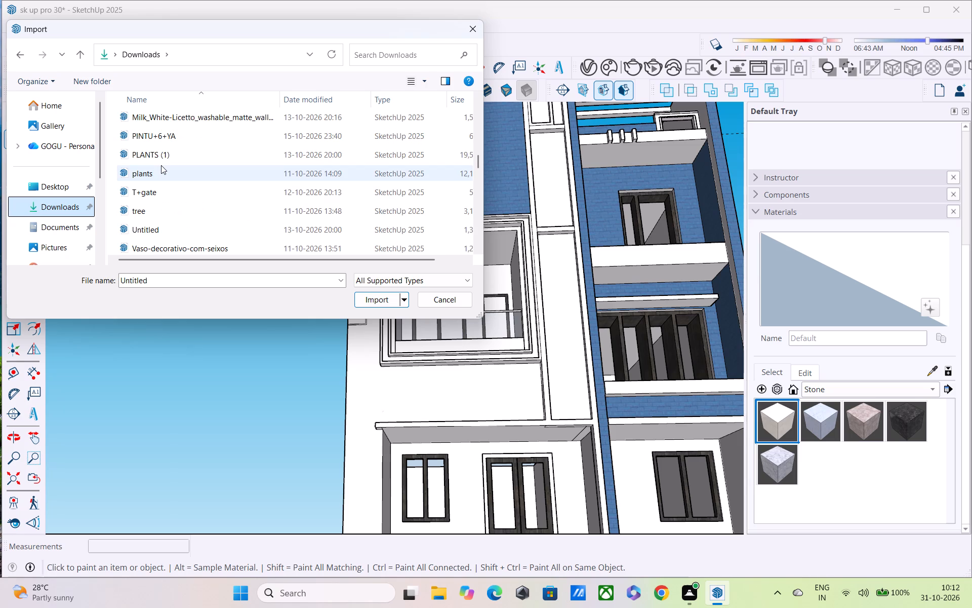
scroll(161, 165, "up", 1)
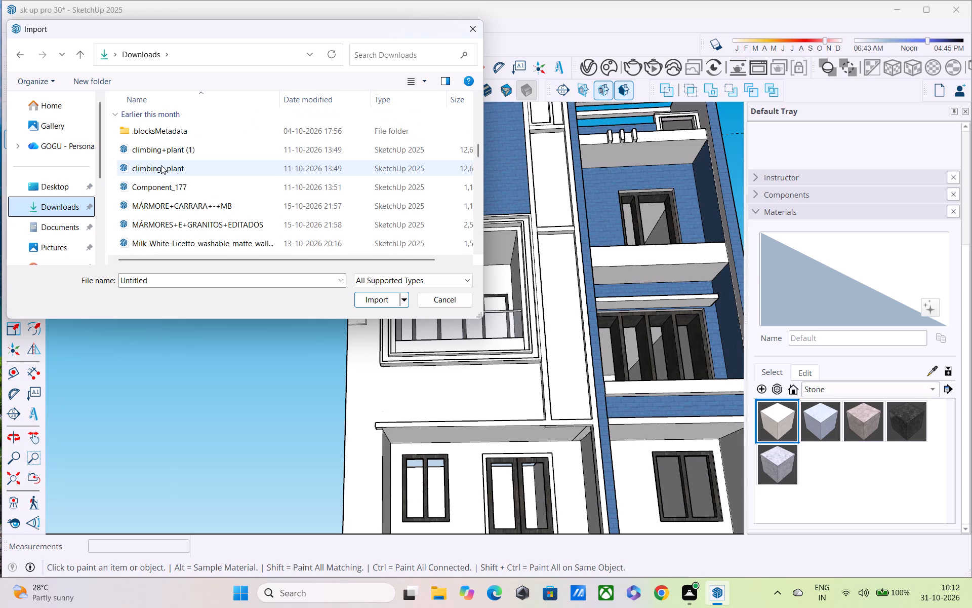
scroll(161, 165, "up", 3)
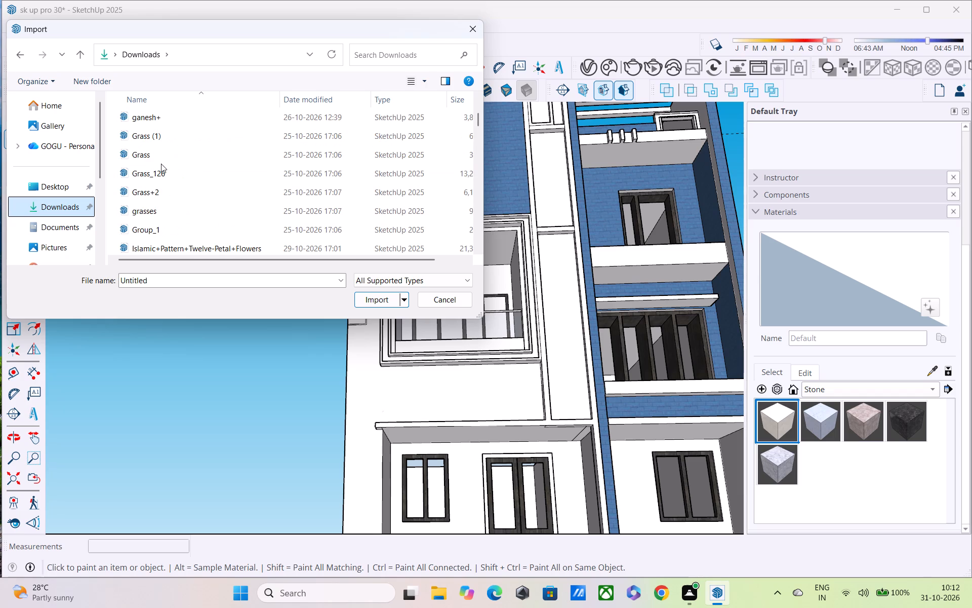
scroll(161, 164, "up", 2)
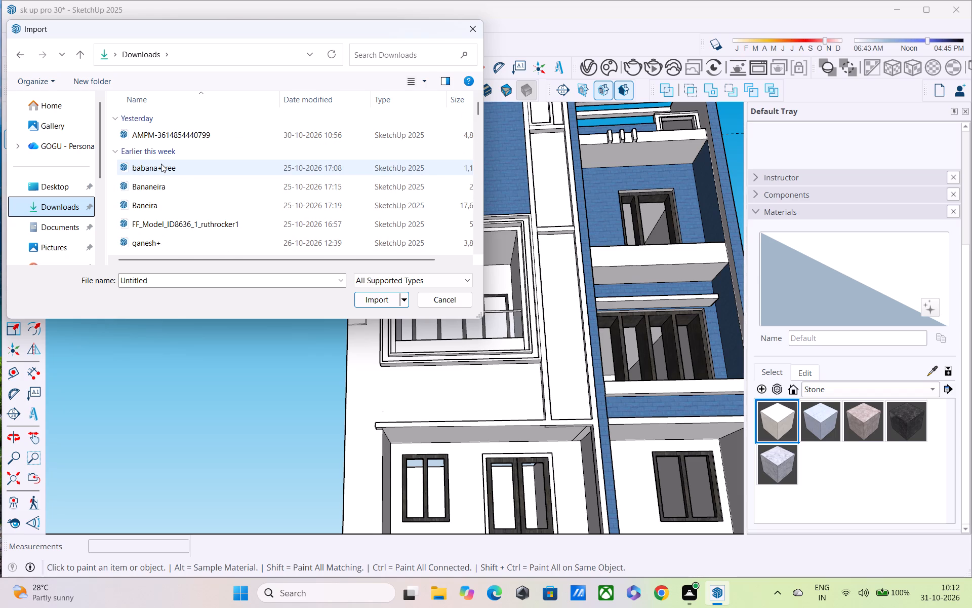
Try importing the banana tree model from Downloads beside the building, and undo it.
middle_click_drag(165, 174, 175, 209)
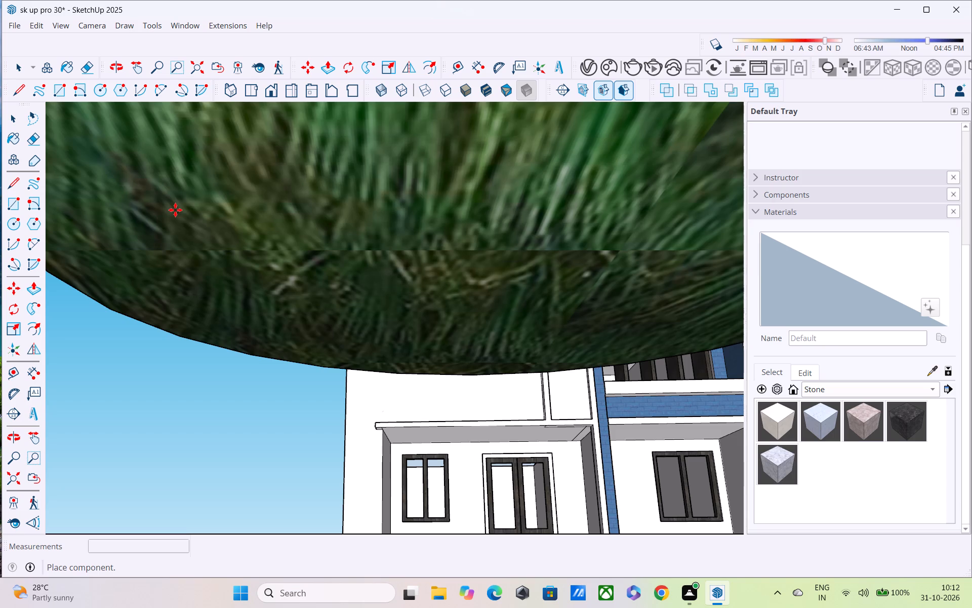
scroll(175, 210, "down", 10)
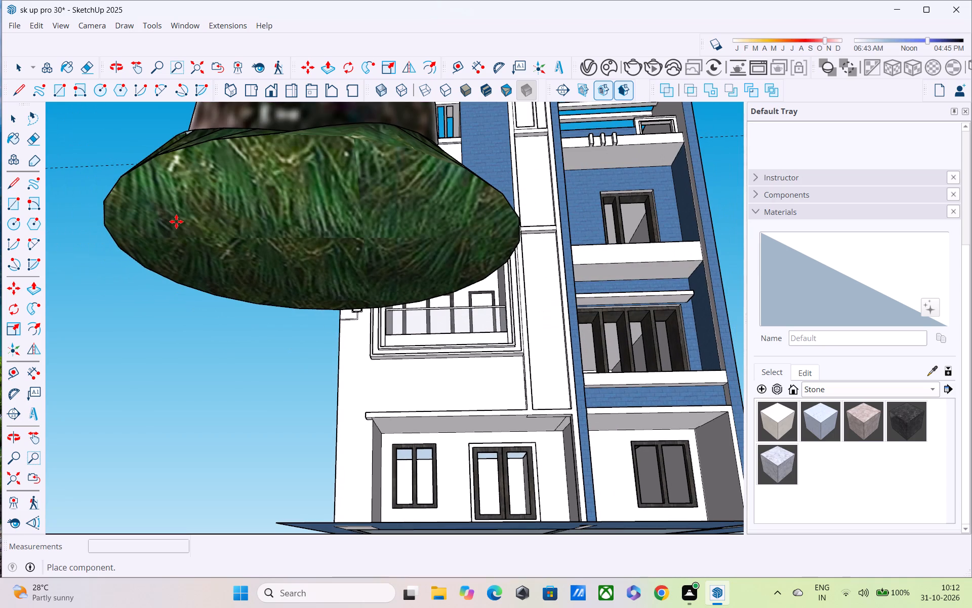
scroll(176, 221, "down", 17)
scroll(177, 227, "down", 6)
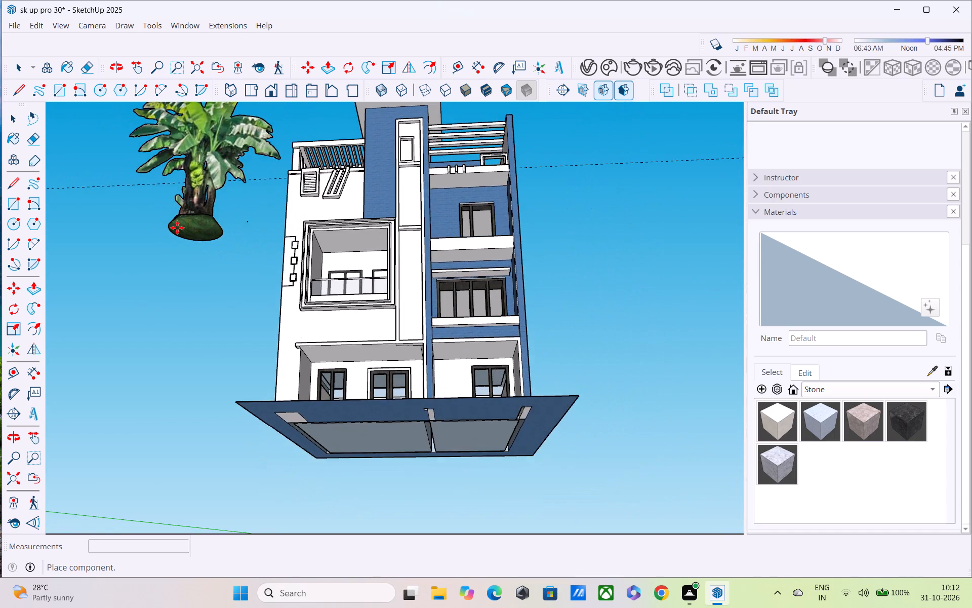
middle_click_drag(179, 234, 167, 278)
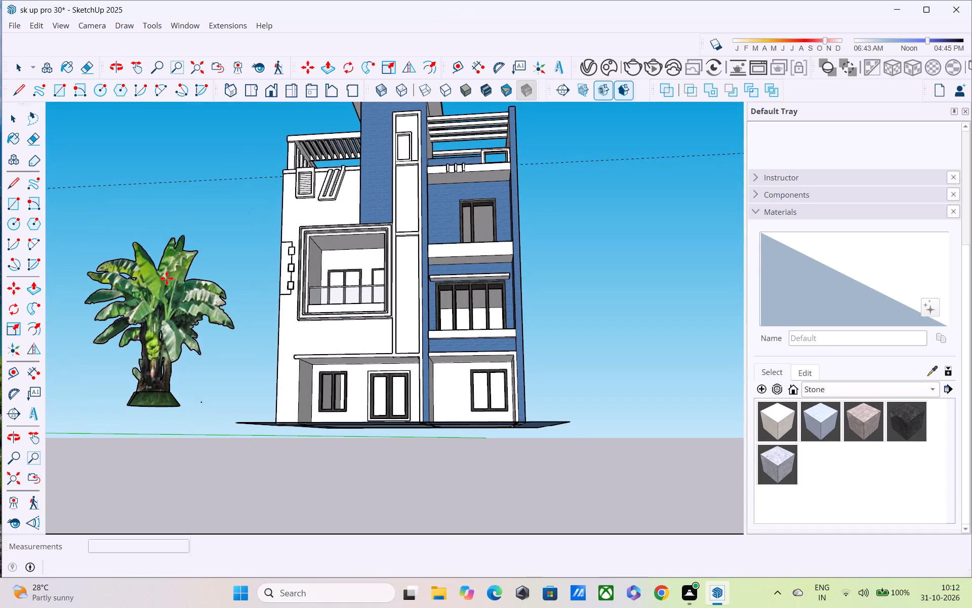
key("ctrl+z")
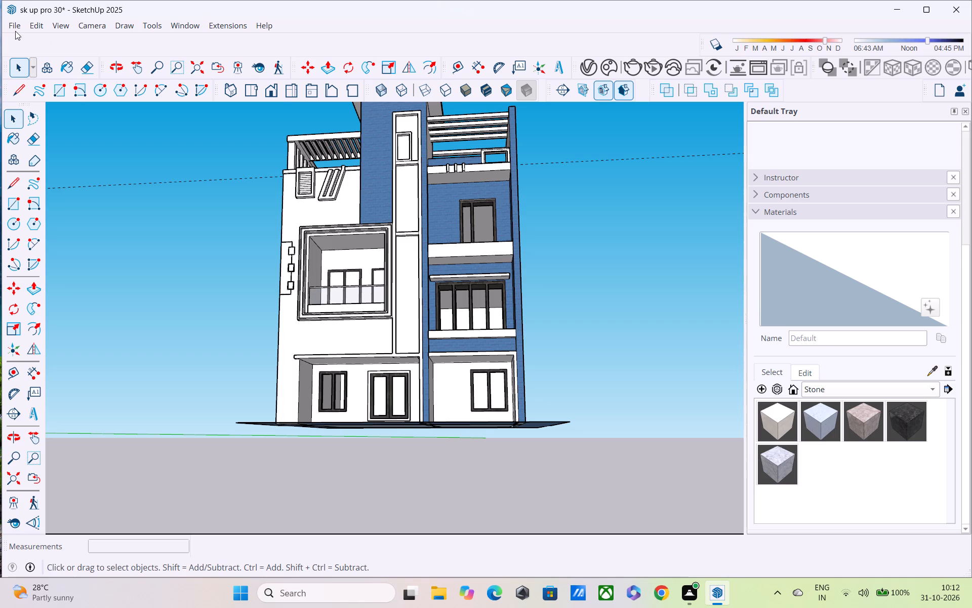
Save the building model.
left_click(15, 18)
key("ctrl+s")
key("ctrl+s")
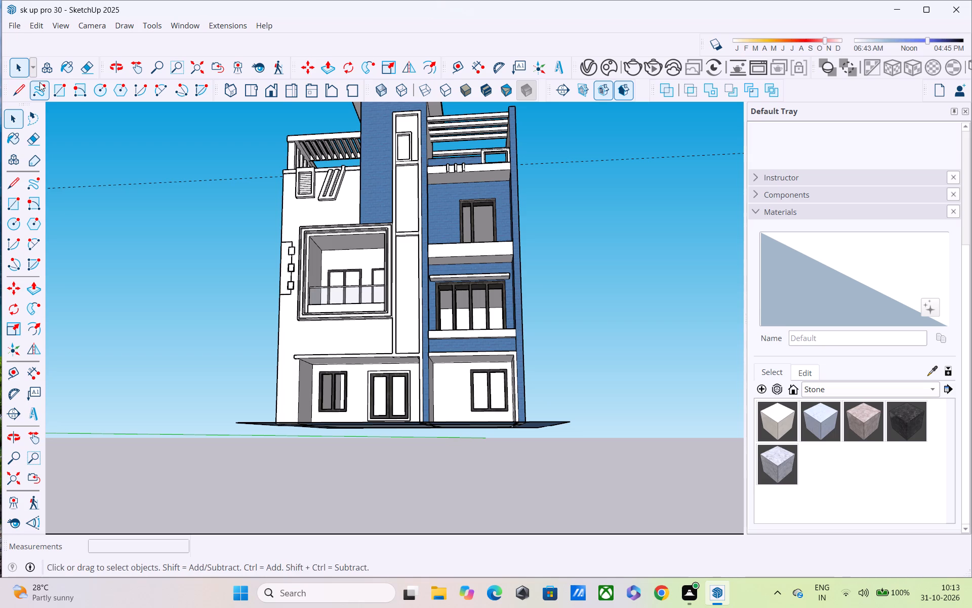
Import the texture_walls model from Downloads and place it on open ground beside the building.
left_click(11, 26)
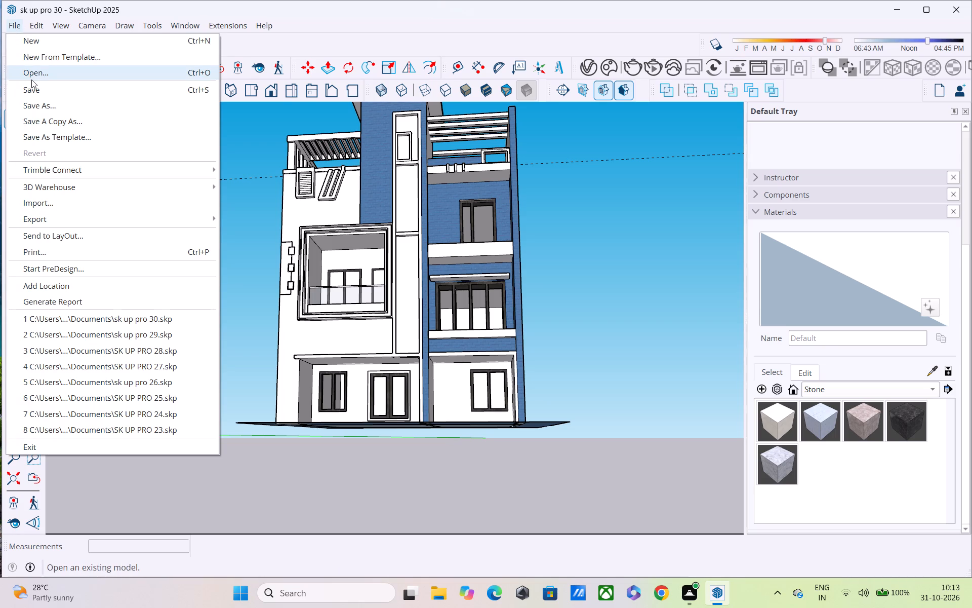
left_click(47, 198)
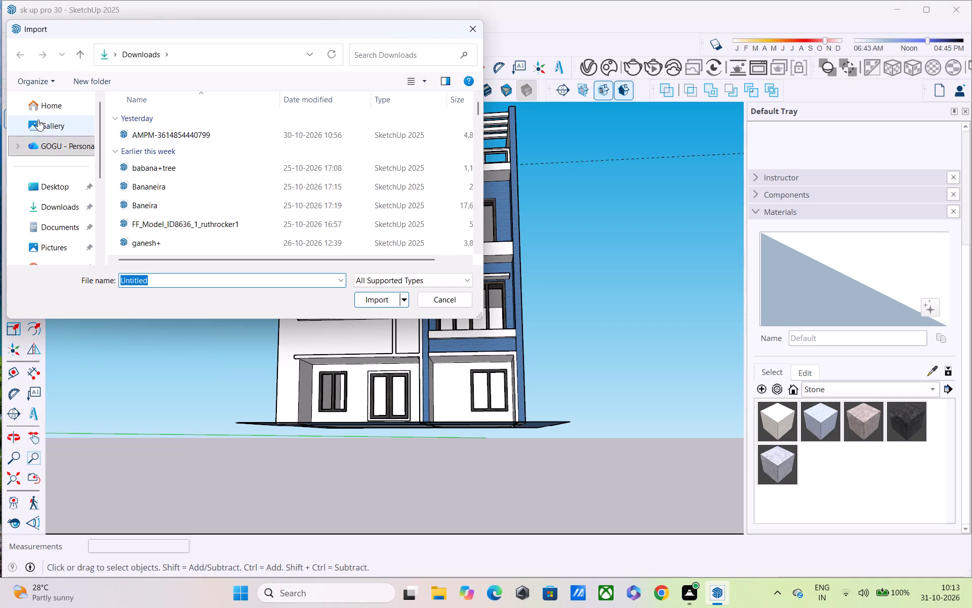
left_click(53, 210)
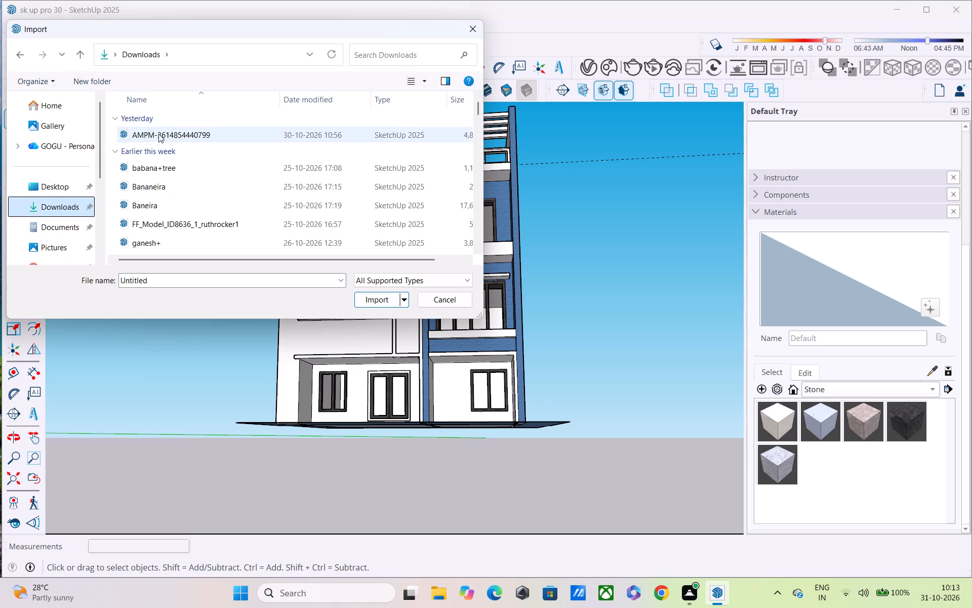
scroll(133, 181, "down", 2)
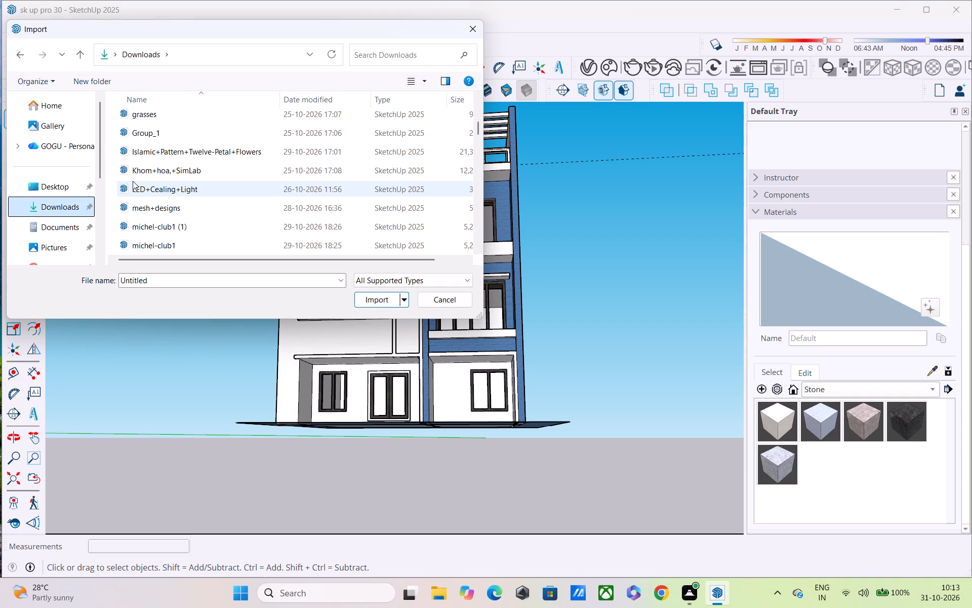
scroll(132, 182, "down", 1)
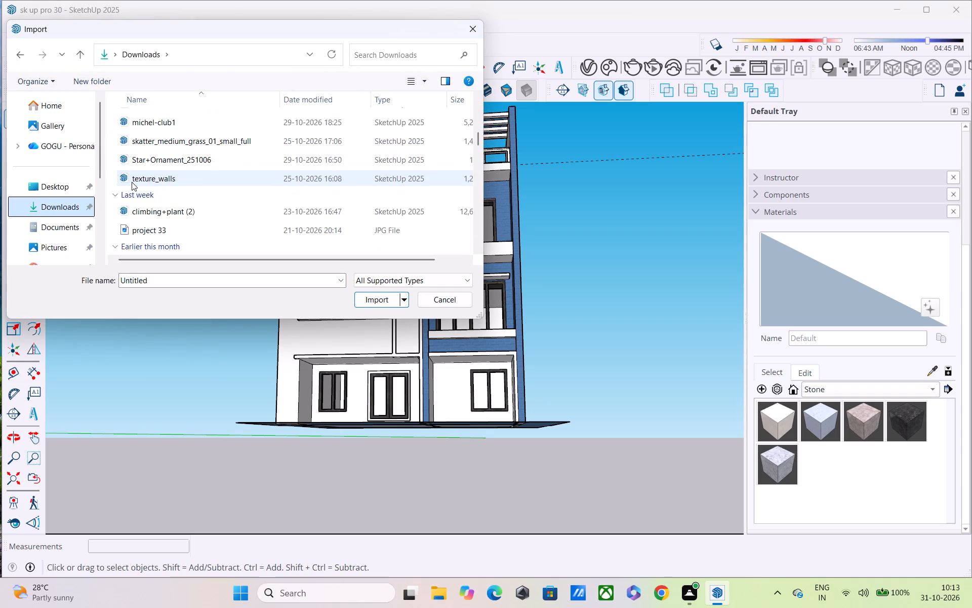
left_click(136, 177)
left_click(391, 302)
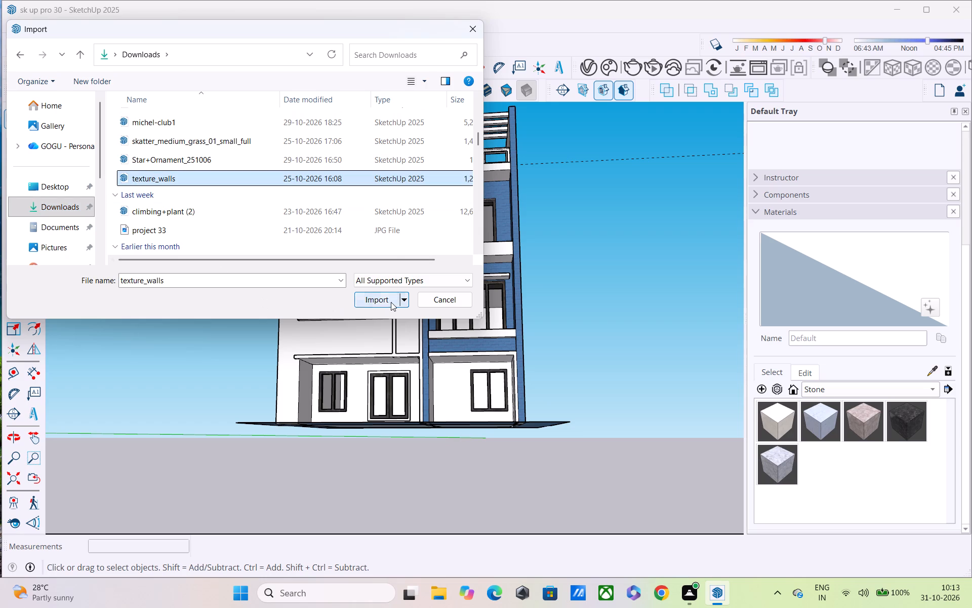
middle_click_drag(312, 300, 228, 408)
middle_click_drag(175, 356, 311, 347)
left_click_drag(175, 393, 163, 398)
Open the imported texture_walls group and sample the grey-blue brick material from the last swatch in the lower row.
scroll(162, 399, "up", 20)
scroll(162, 399, "up", 9)
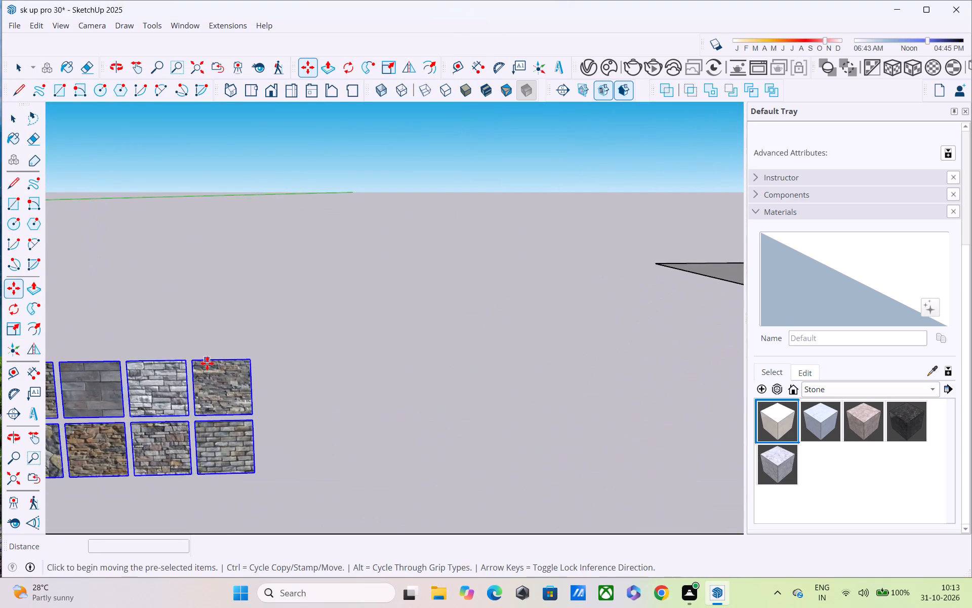
scroll(207, 363, "up", 2)
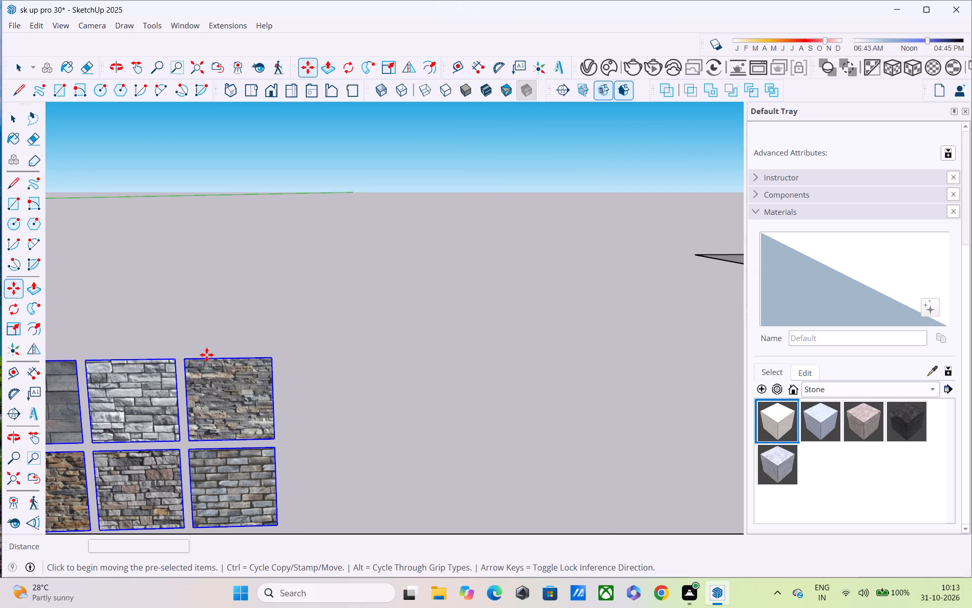
scroll(207, 355, "up", 1, "shift")
middle_click_drag(207, 355, 327, 197, "shift")
scroll(323, 205, "down", 4)
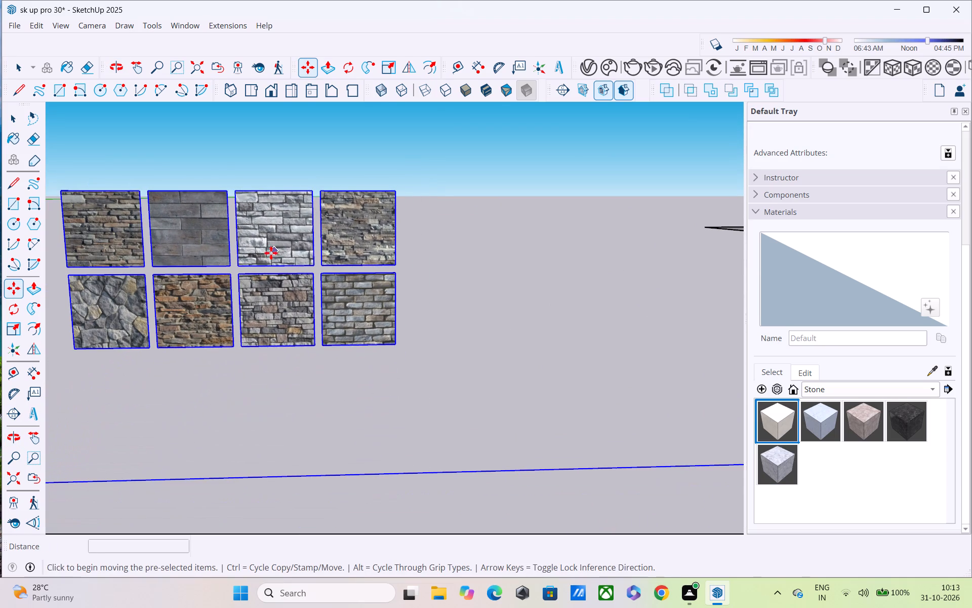
middle_click_drag(267, 254, 258, 239)
key("space")
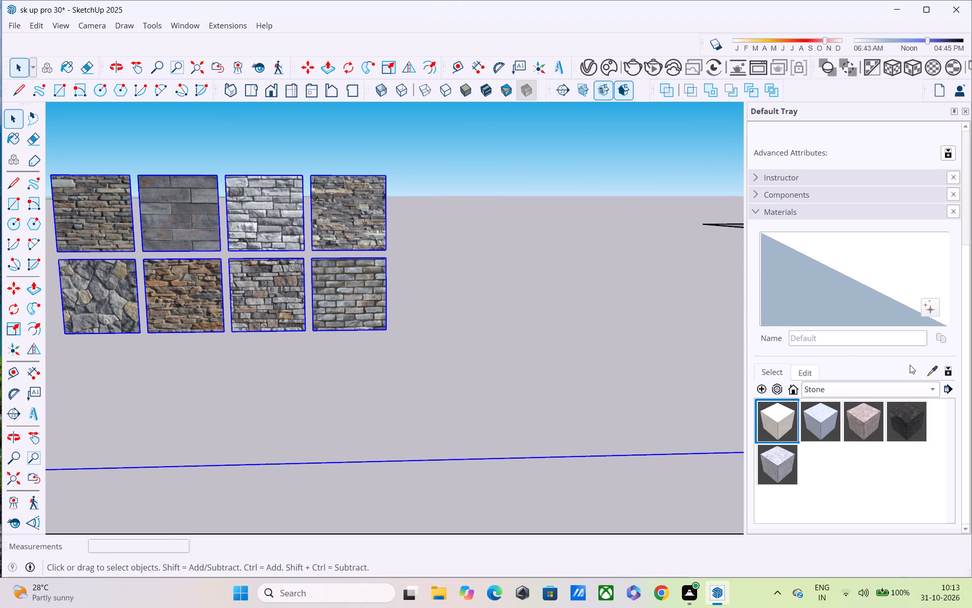
key("space")
double_click(337, 289)
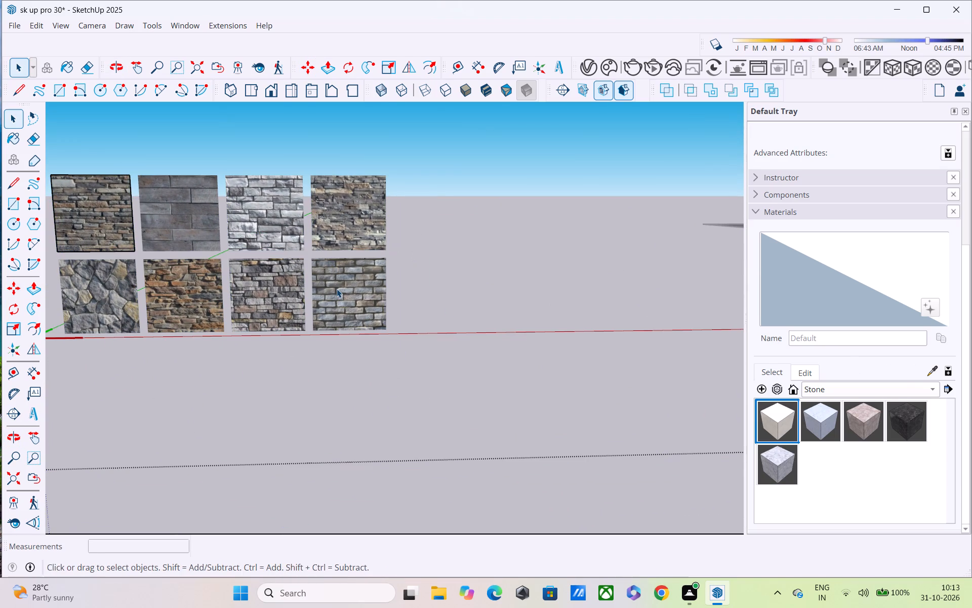
left_click(930, 367)
left_click(357, 270)
Paint the building's ground-floor wall around the window and double door with the sampled Image3 brick material.
scroll(370, 267, "down", 4)
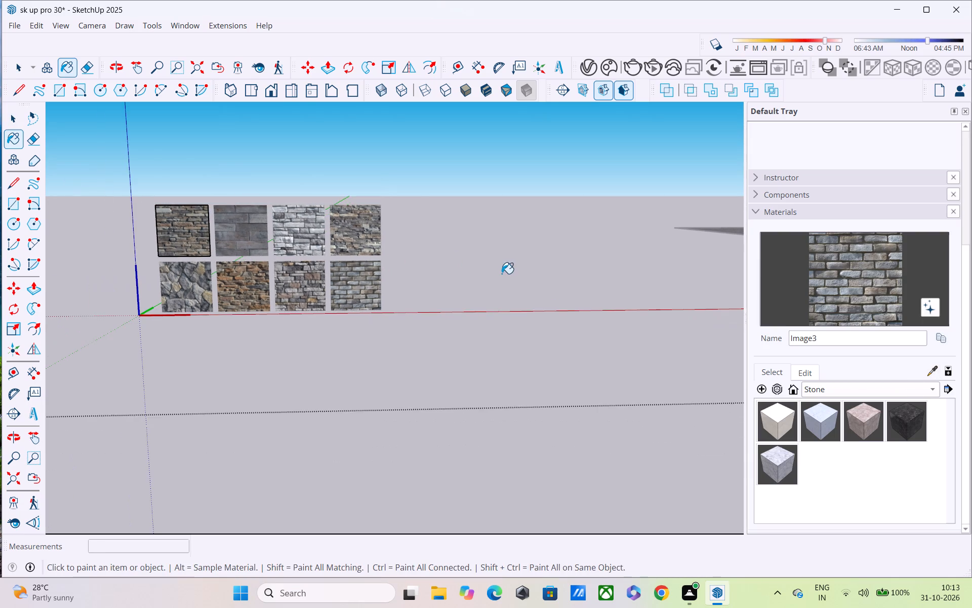
middle_click_drag(497, 273, 121, 272)
scroll(129, 241, "up", 1)
scroll(129, 241, "down", 20)
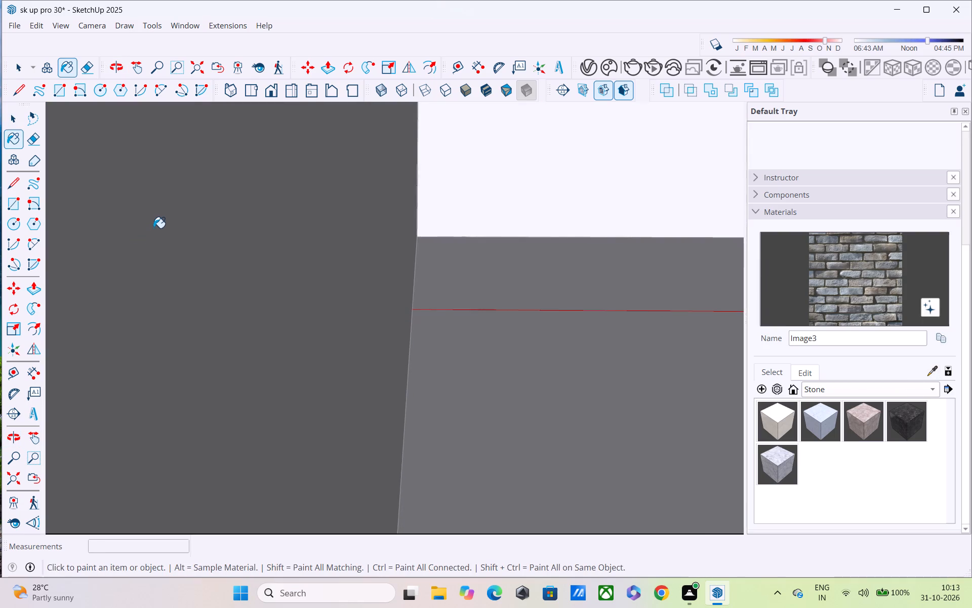
scroll(153, 226, "down", 7)
left_click(12, 473)
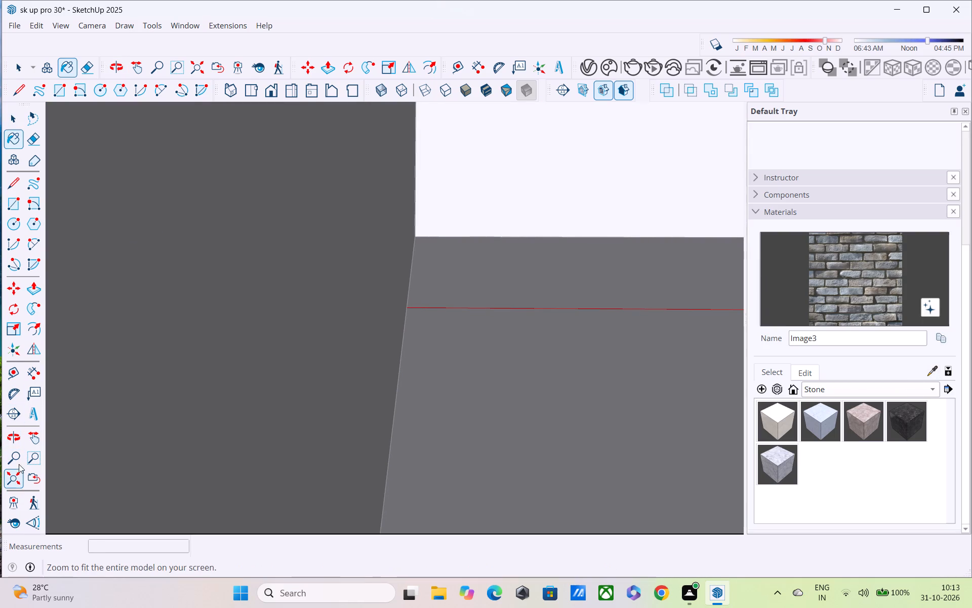
middle_click_drag(402, 230, 33, 254, "shift")
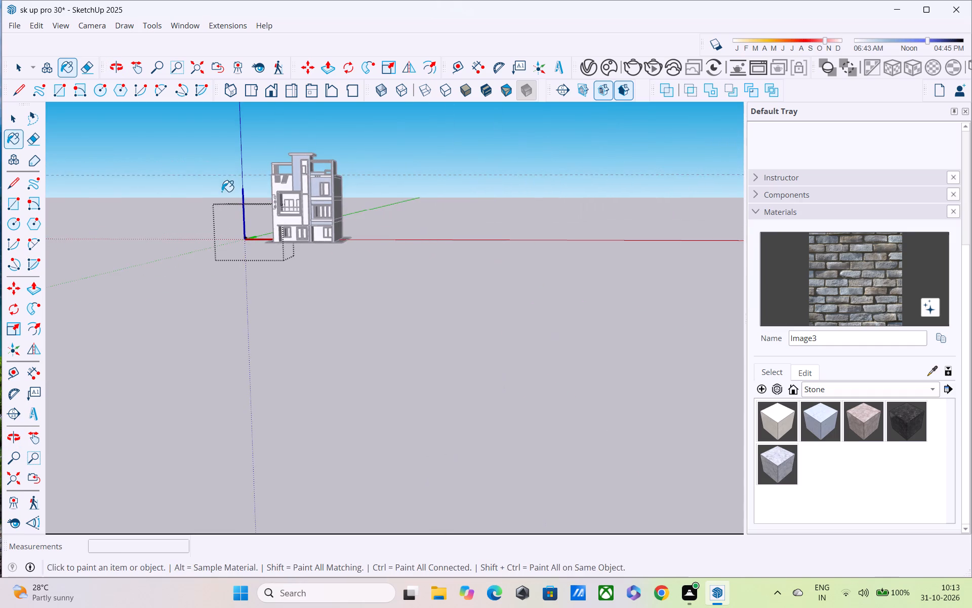
scroll(223, 192, "up", 10)
scroll(354, 237, "up", 1)
middle_click_drag(345, 232, 308, 130, "shift")
scroll(223, 192, "up", 10)
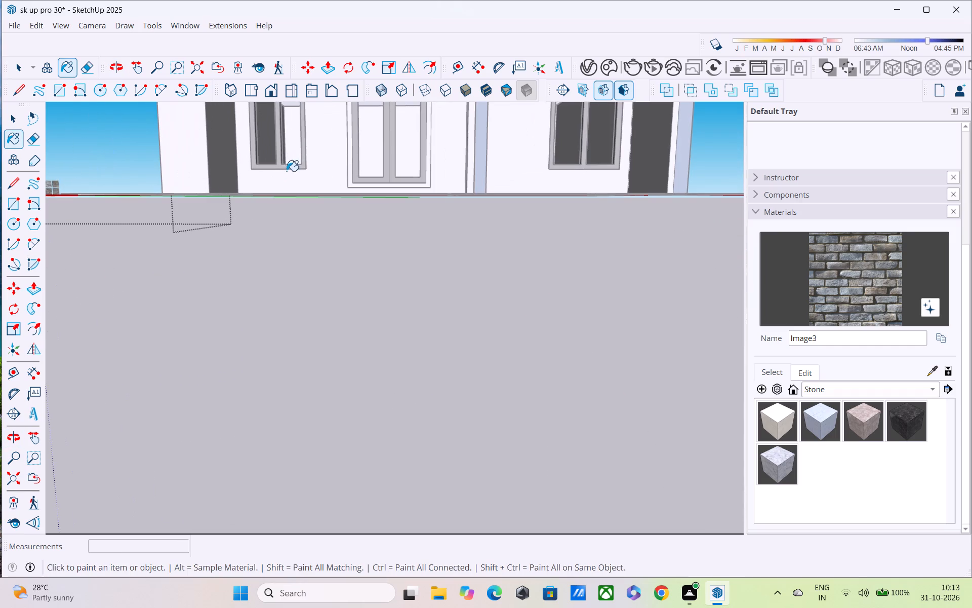
left_click(291, 175)
key("space")
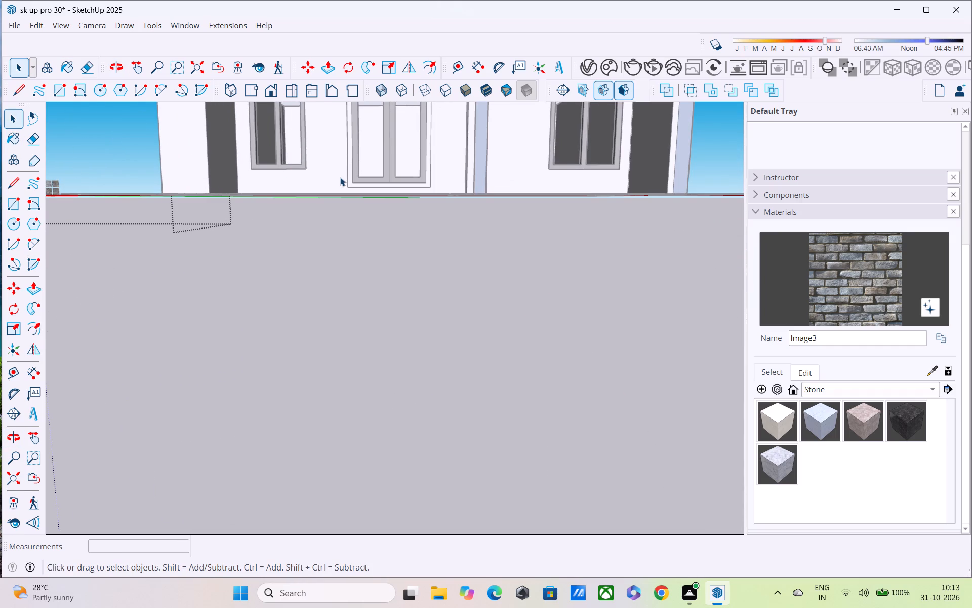
double_click(340, 177)
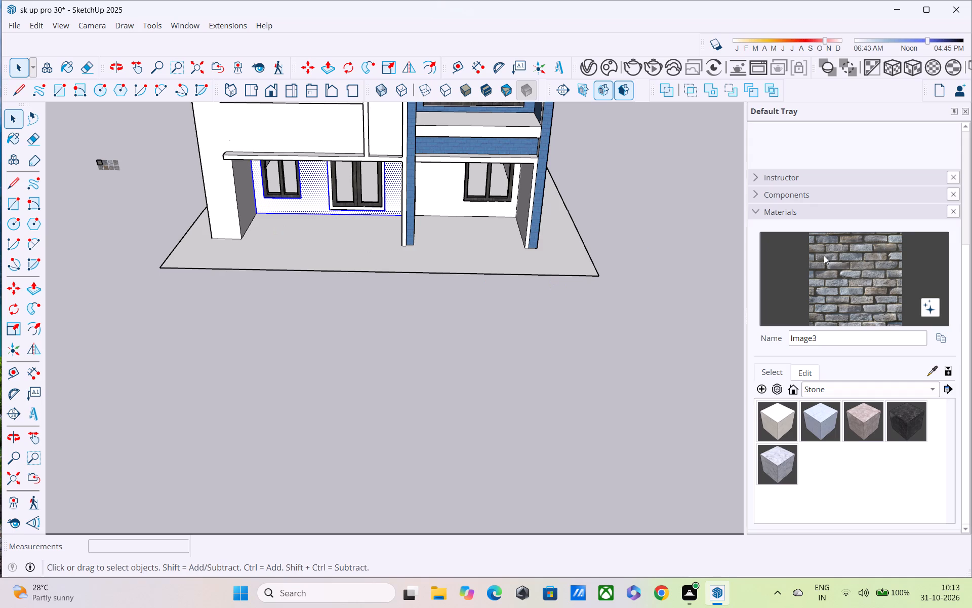
left_click(825, 258)
left_click(316, 176)
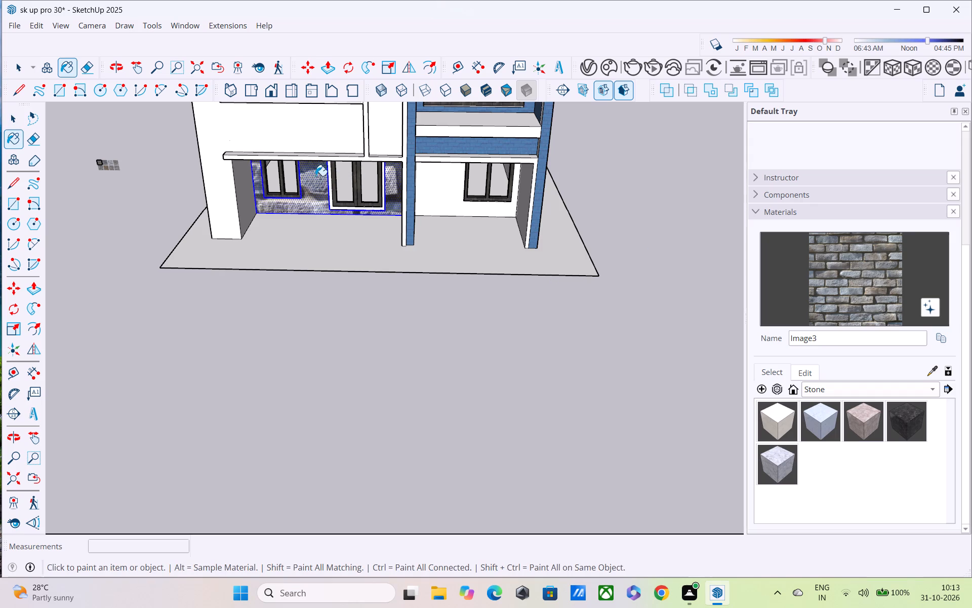
Set the Image3 material's texture size to 2' by 2'.
middle_click_drag(315, 176, 315, 100)
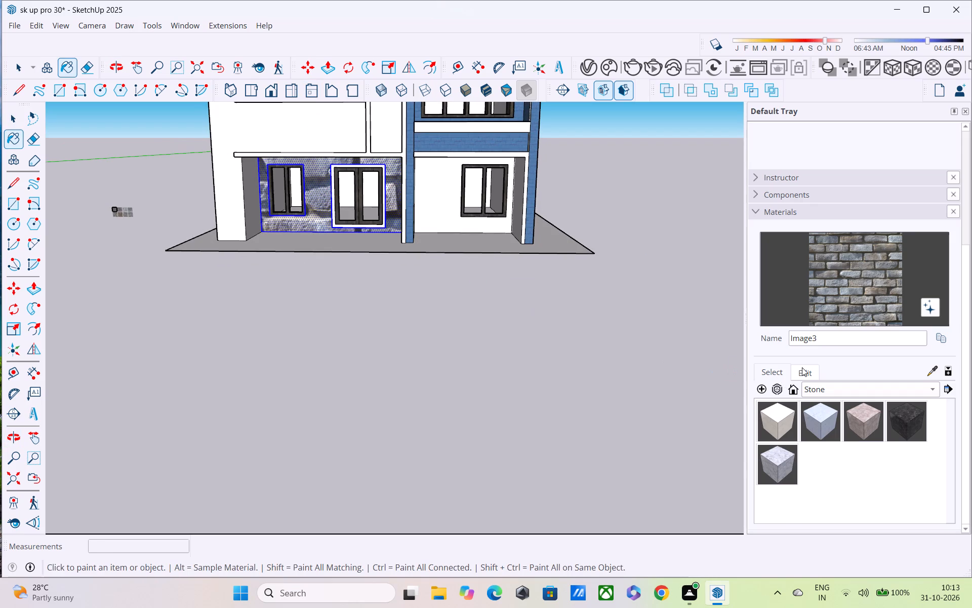
left_click(802, 367)
scroll(811, 437, "down", 2)
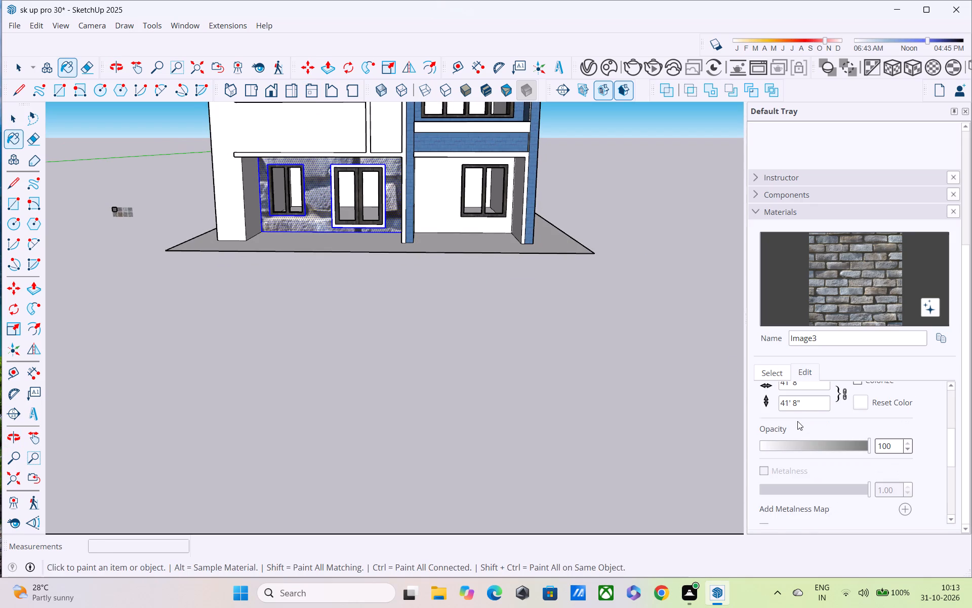
scroll(797, 421, "up", 1)
left_click(806, 402)
key("BackSpace")
key("BackSpace")
key("BackSpace")
key("BackSpace")
key("BackSpace")
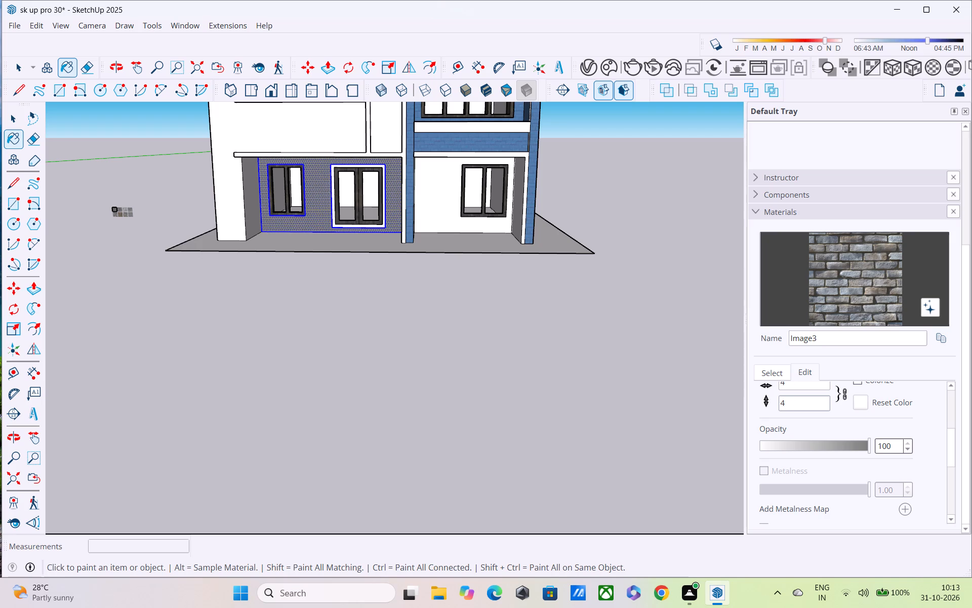
key("2")
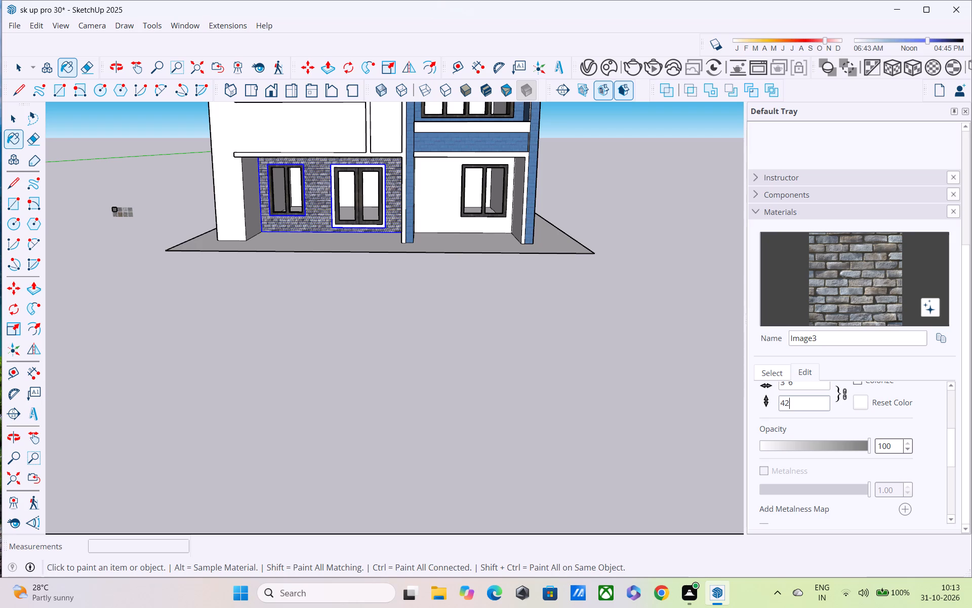
key("BackSpace")
key("BackSpace")
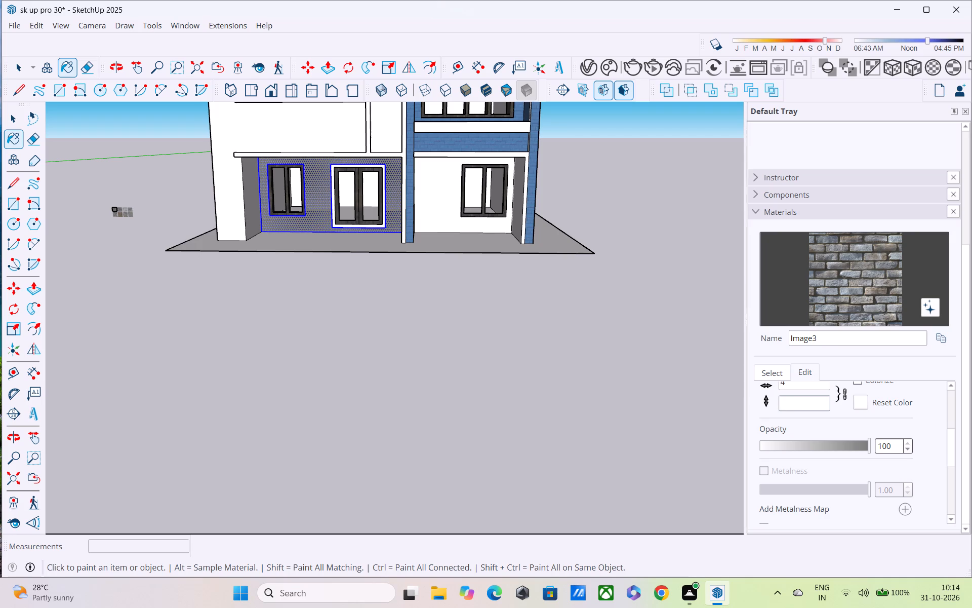
type("2'")
key("Return")
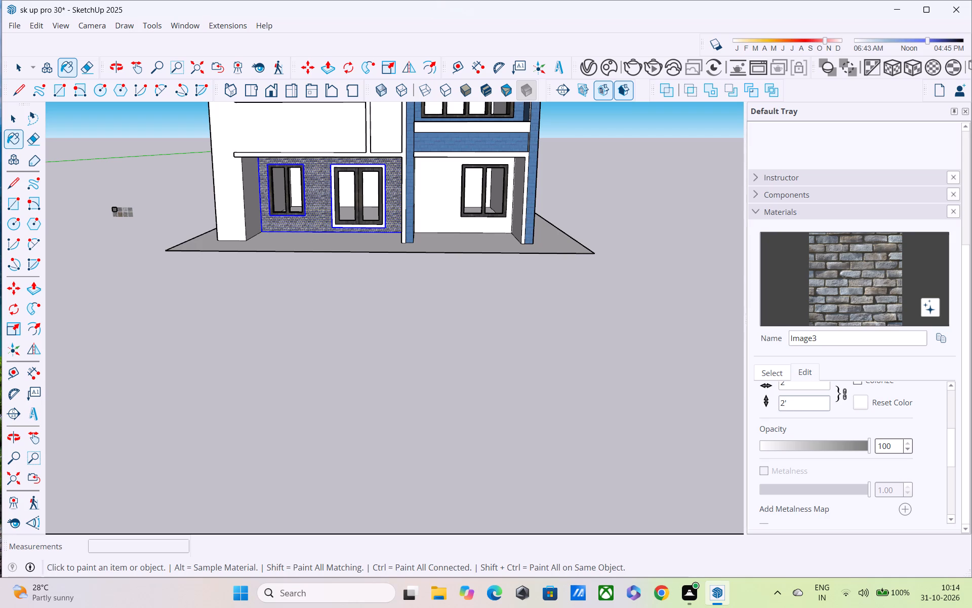
Examine the rescaled brick texture on the ground-floor wall up close and from the front, with the selection cleared.
scroll(793, 390, "up", 2)
scroll(511, 289, "up", 2)
scroll(330, 196, "up", 5)
middle_click_drag(290, 182, 289, 176)
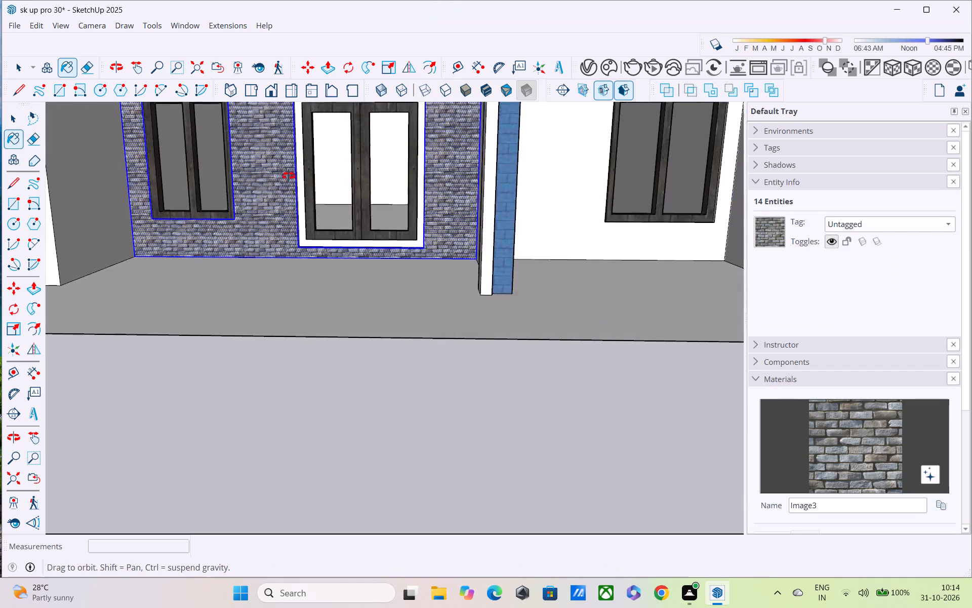
middle_click_drag(289, 176, 289, 135)
key("space")
scroll(291, 232, "down", 5)
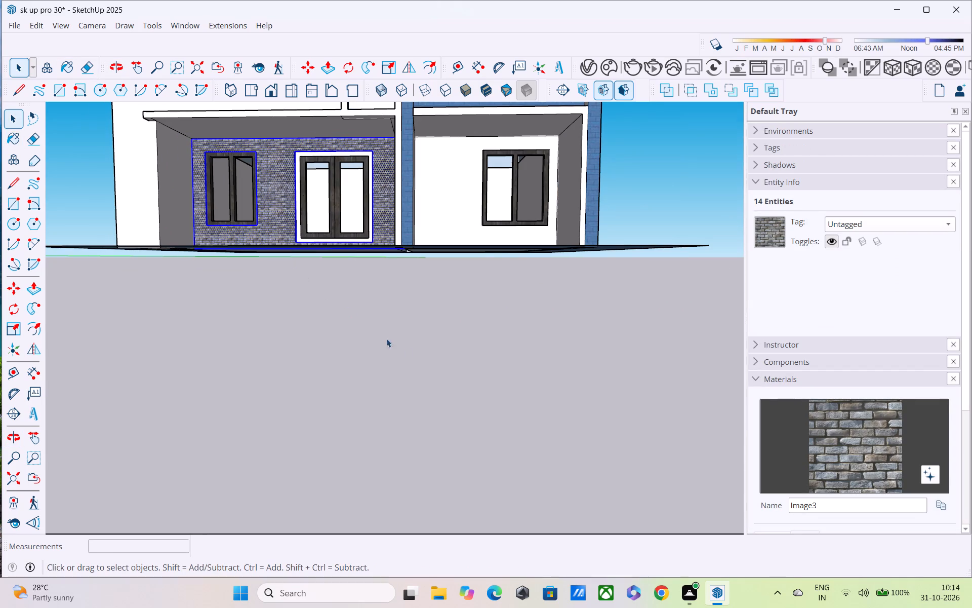
middle_click_drag(329, 344, 417, 375)
key("space")
left_click(303, 365)
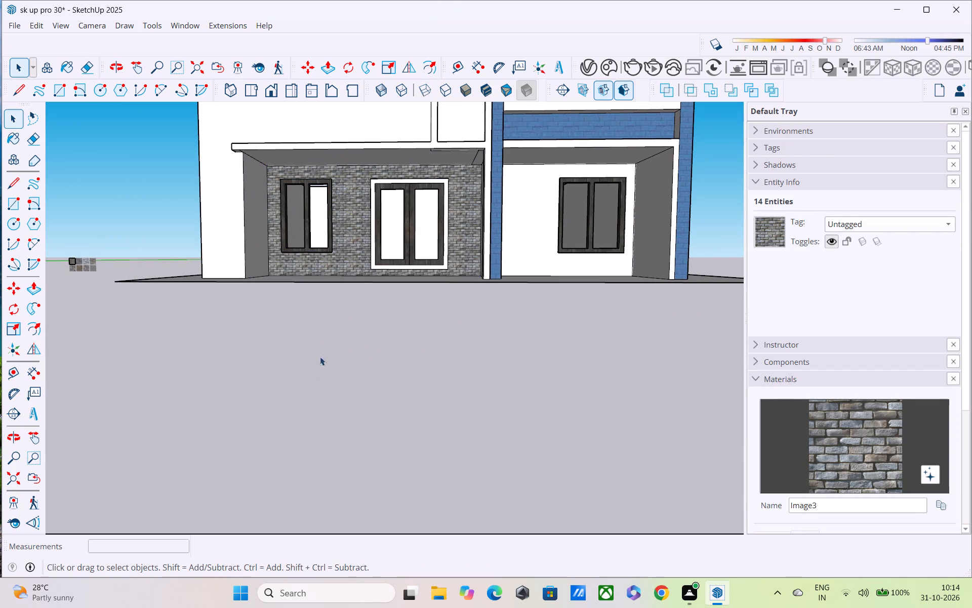
scroll(328, 353, "up", 2)
middle_click_drag(329, 353, 310, 394)
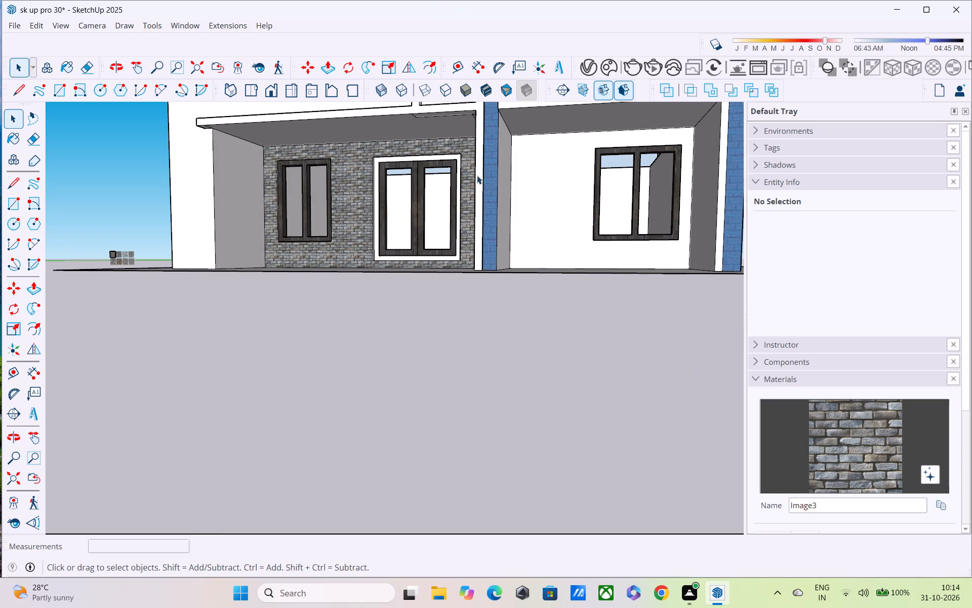
Shift the Image3 brick material's tint slightly off neutral on the colour wheel for a muted green-and-purple brick look.
scroll(904, 426, "down", 1)
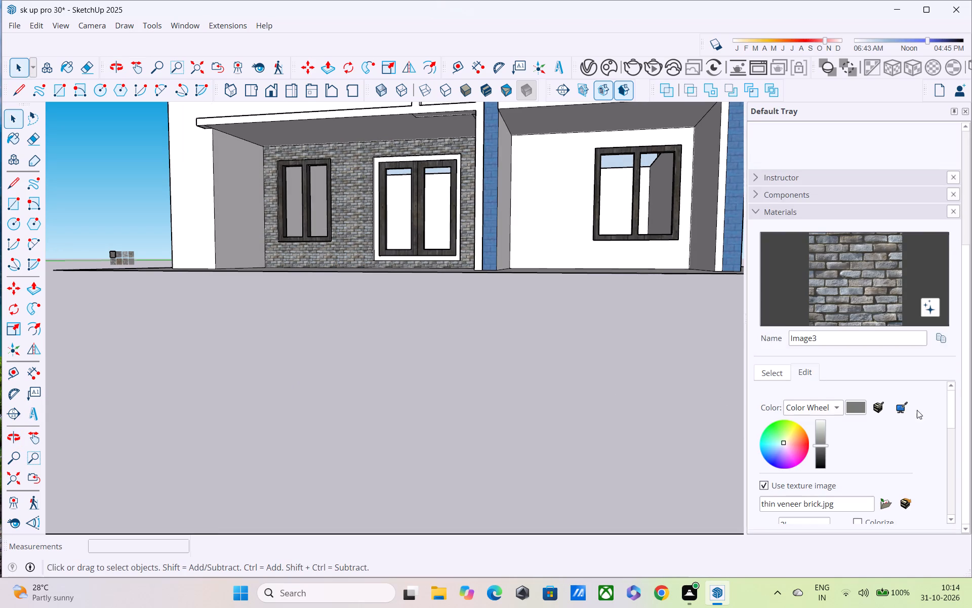
left_click(776, 370)
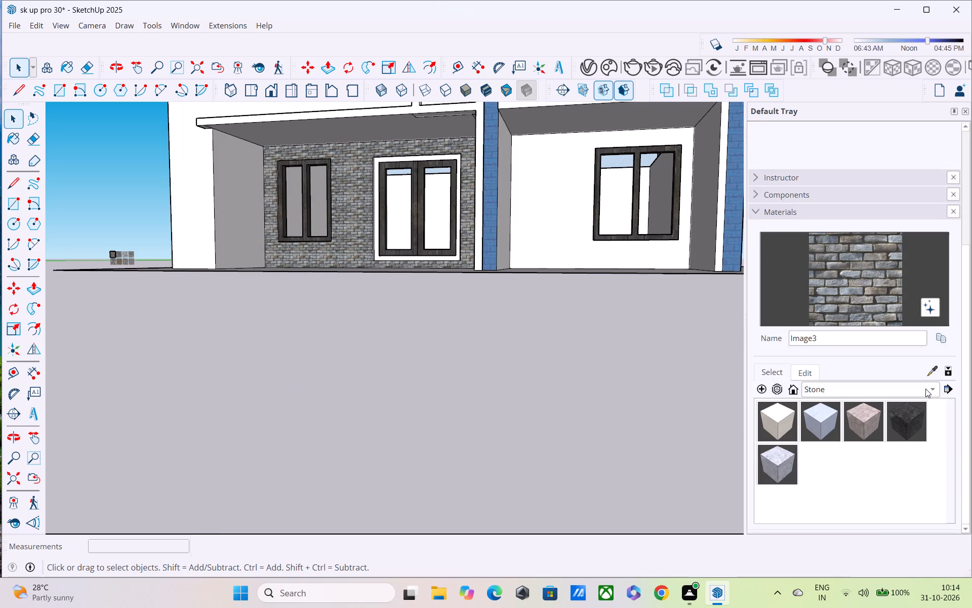
left_click(930, 368)
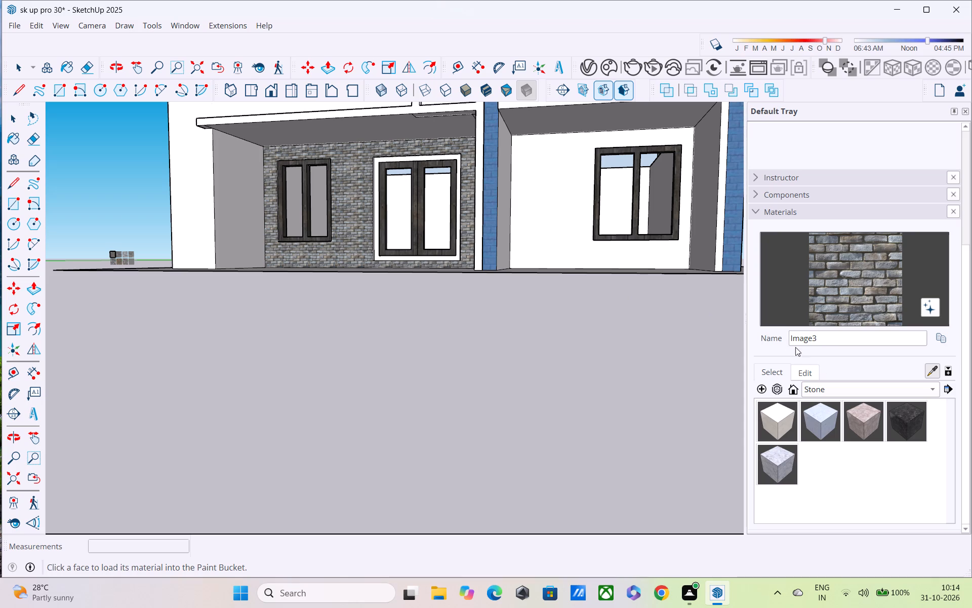
left_click(809, 369)
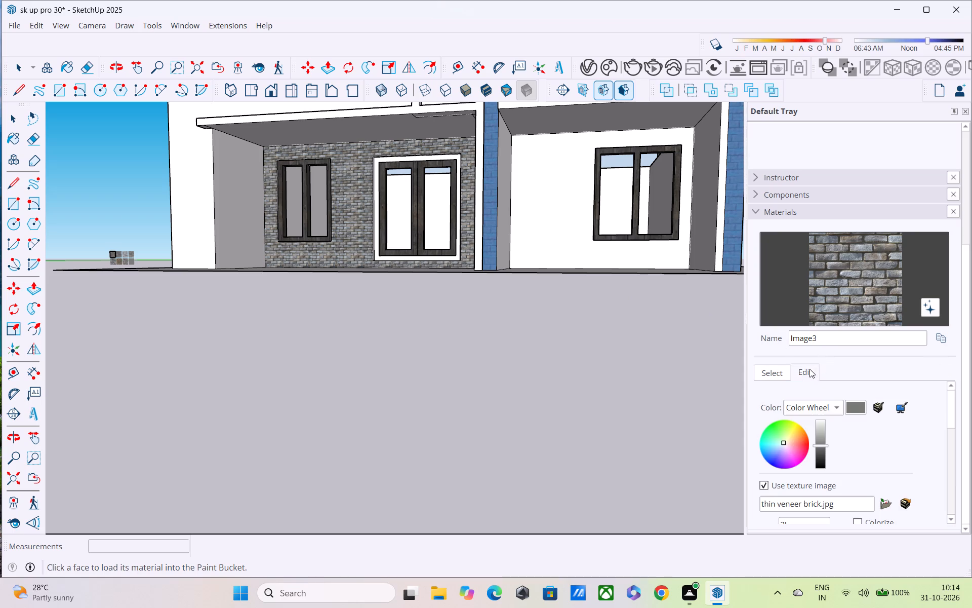
left_click(781, 445)
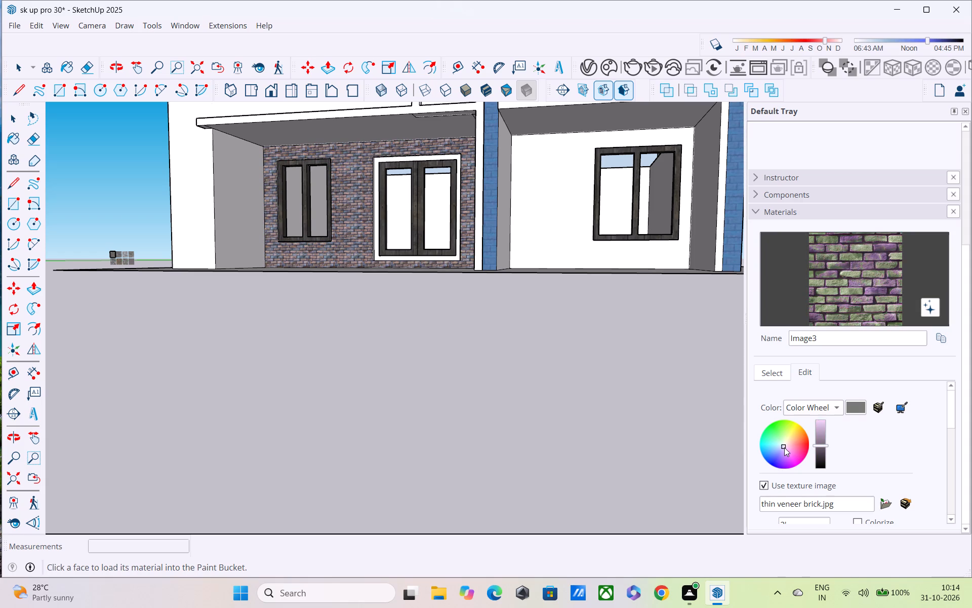
scroll(788, 444, "up", 2)
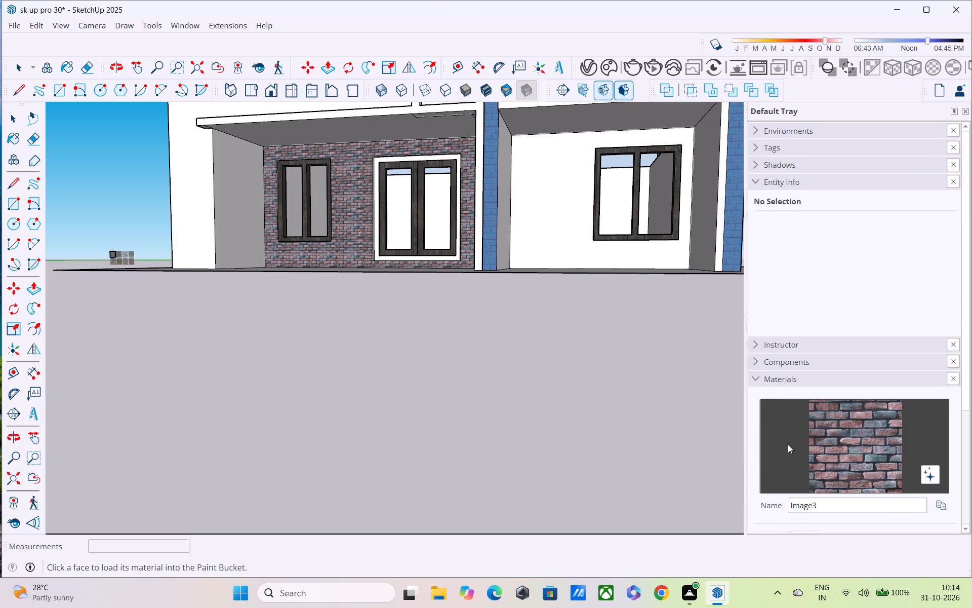
scroll(788, 444, "down", 1)
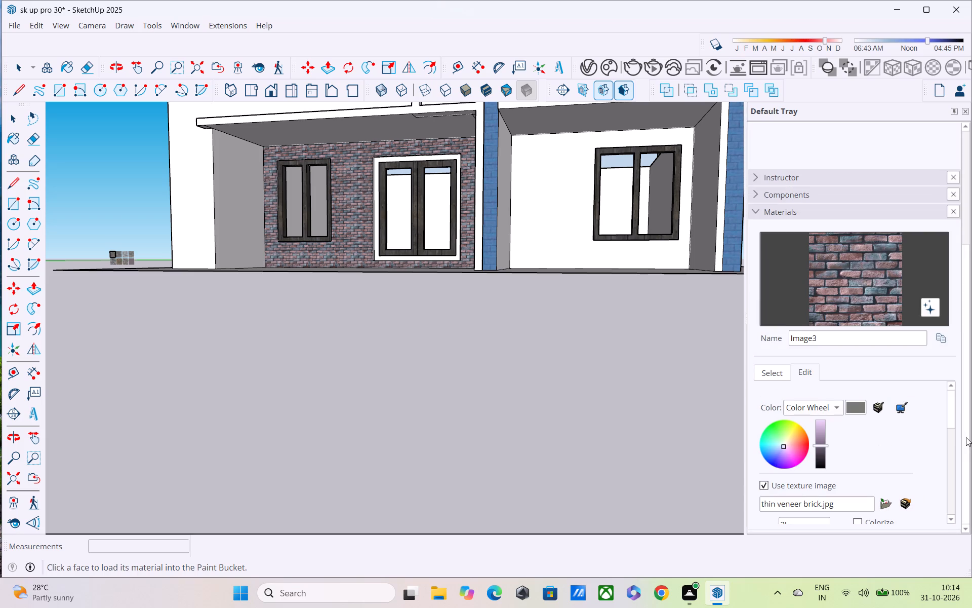
left_click_drag(948, 420, 948, 430)
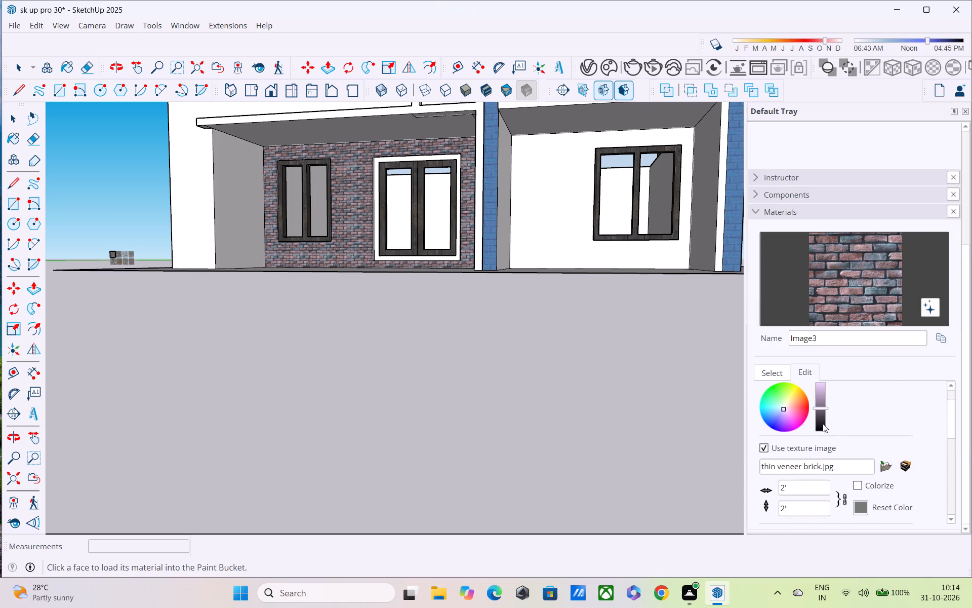
left_click_drag(785, 410, 786, 406)
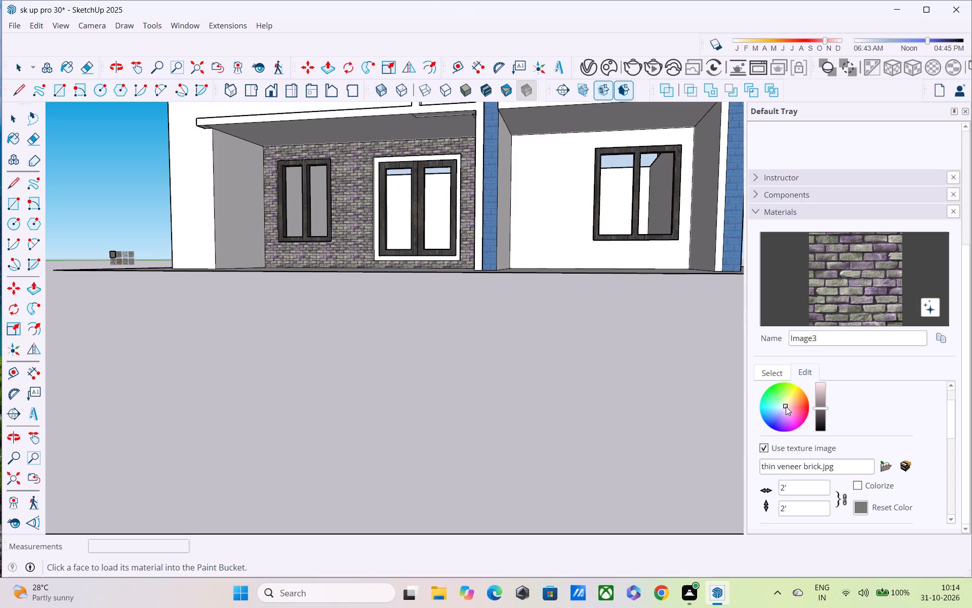
left_click_drag(786, 406, 786, 404)
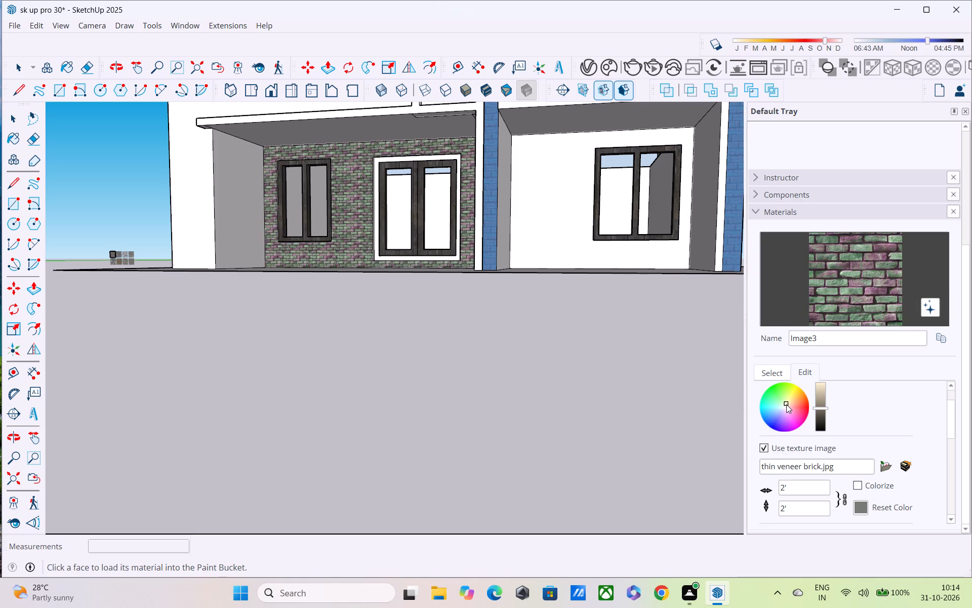
left_click_drag(786, 404, 785, 406)
Lighten the Image3 brick material to a pale, whitish tone by raising its brightness.
left_click_drag(817, 407, 819, 397)
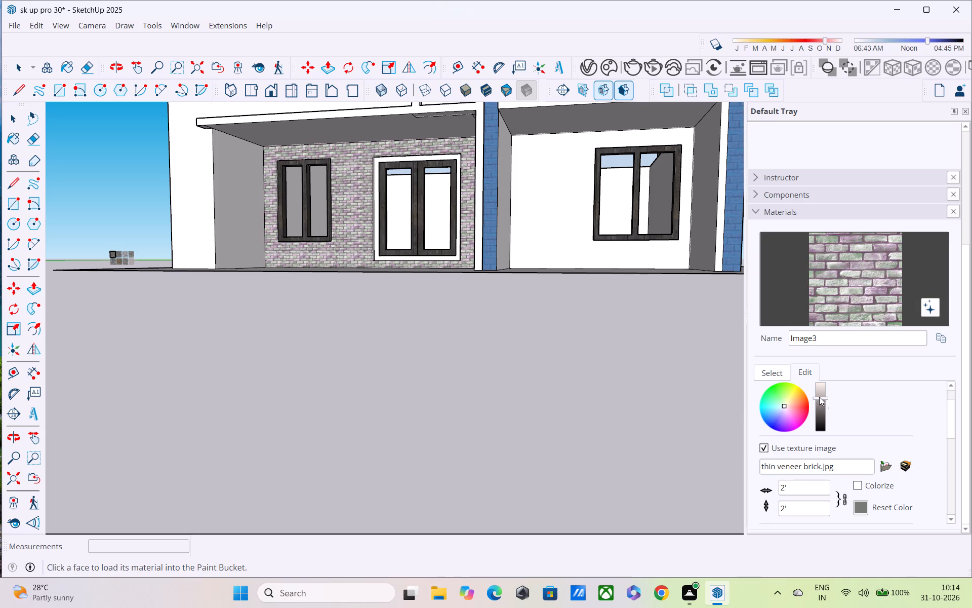
left_click_drag(819, 397, 820, 396)
left_click_drag(820, 396, 823, 389)
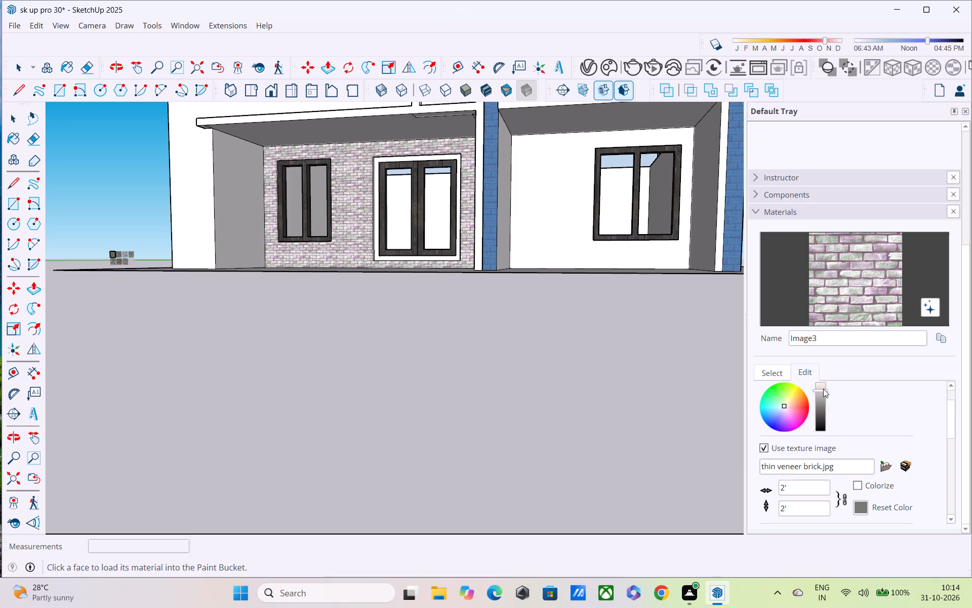
left_click_drag(823, 389, 823, 394)
left_click(823, 394)
Paint the ground-floor wall around the single window beyond the blue column with the lightened Image3 brick material.
middle_click_drag(723, 364, 750, 415)
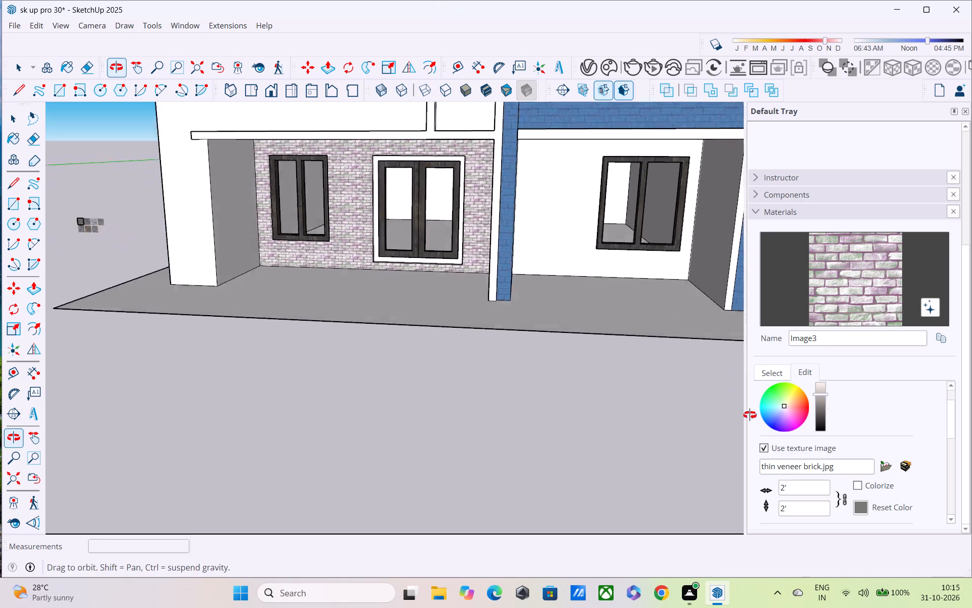
middle_click_drag(750, 415, 787, 395)
middle_click_drag(600, 322, 593, 265)
left_click(839, 287)
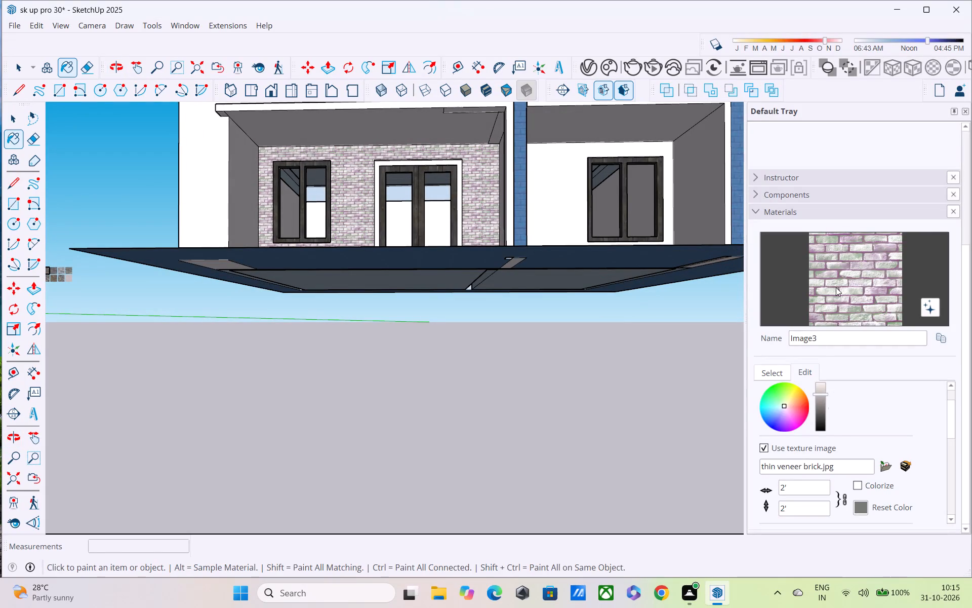
left_click(564, 191)
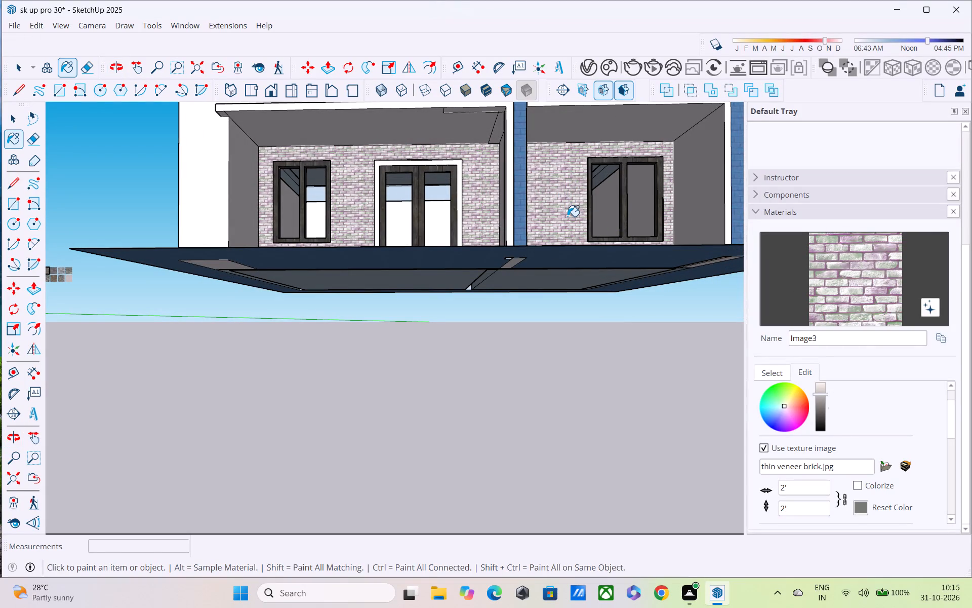
Examine the lightened brick on both ground-floor walls against the whole front facade from several distances and angles.
scroll(543, 206, "up", 1)
scroll(543, 205, "down", 5)
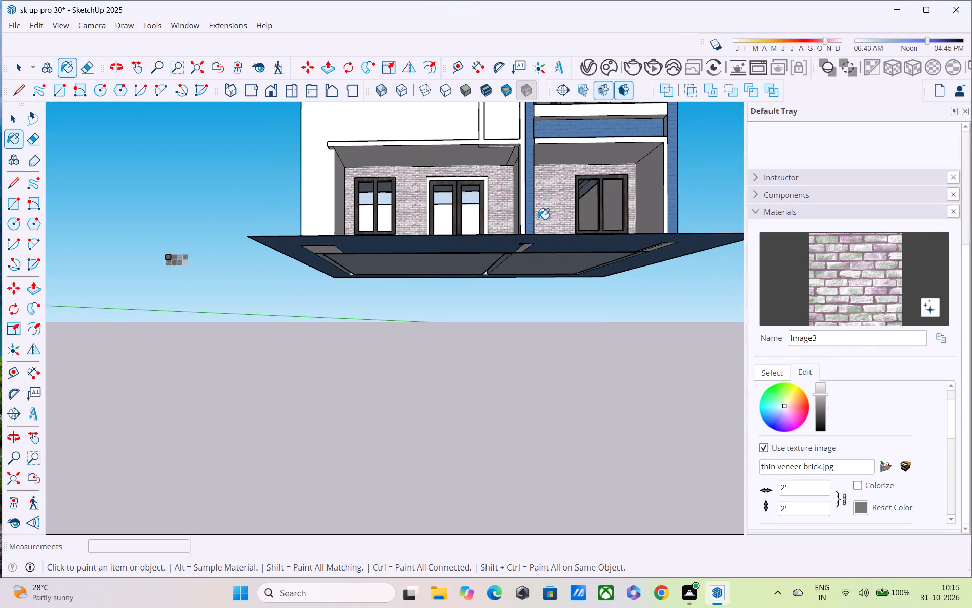
middle_click_drag(510, 228, 508, 332, "shift")
middle_click_drag(454, 281, 457, 351)
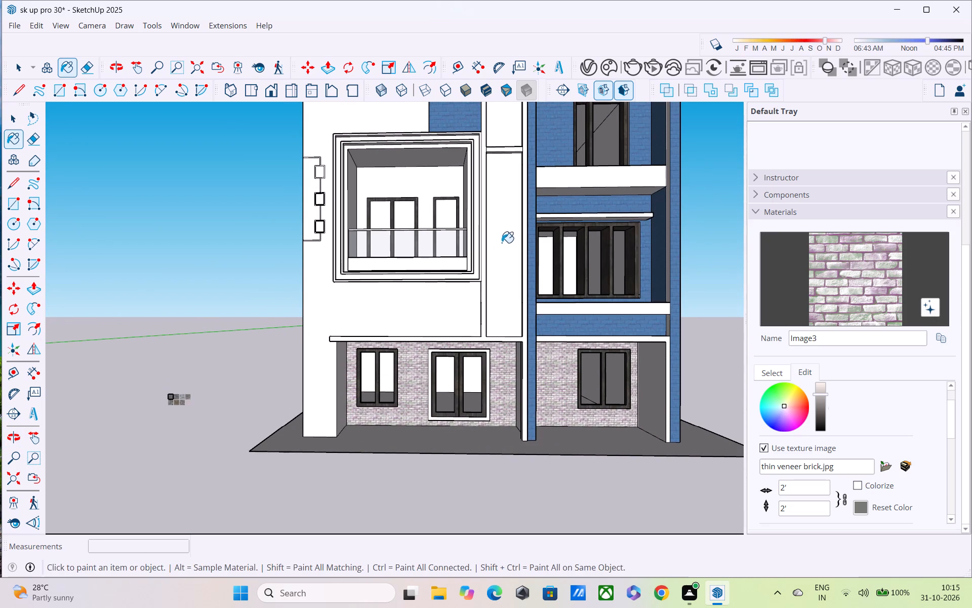
key("space")
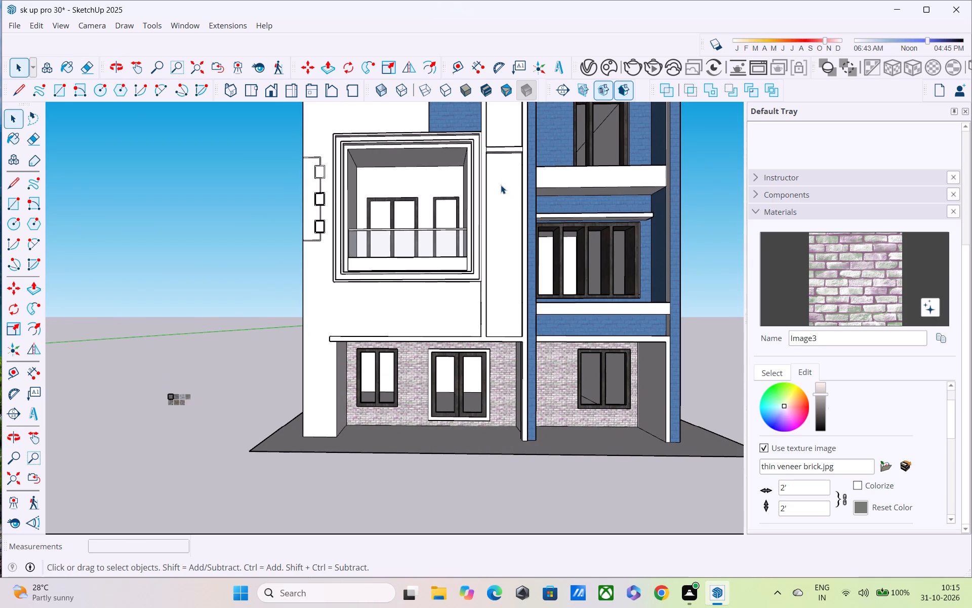
scroll(514, 203, "down", 3)
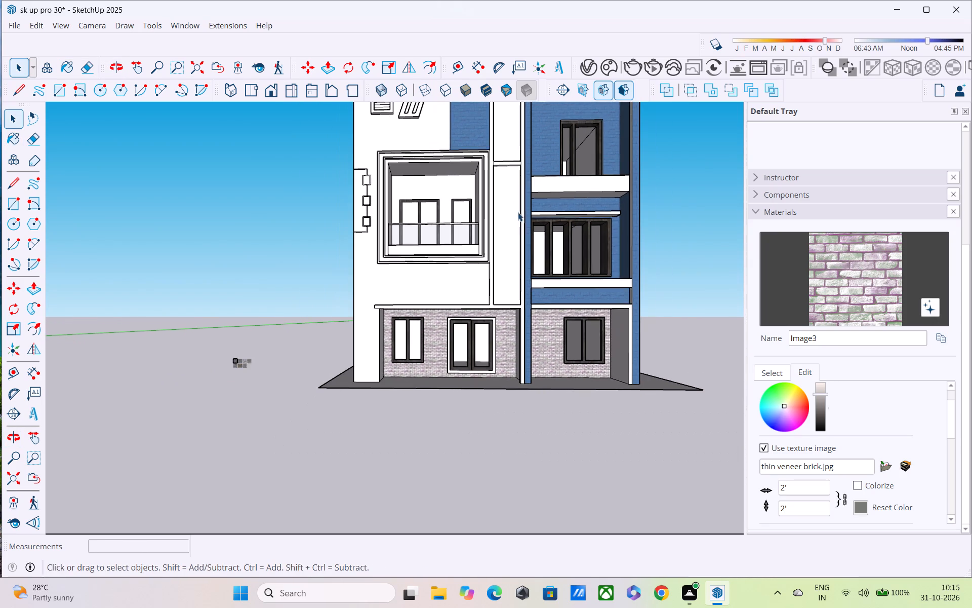
scroll(519, 226, "down", 3)
middle_click_drag(511, 250, 460, 248)
scroll(459, 247, "down", 4)
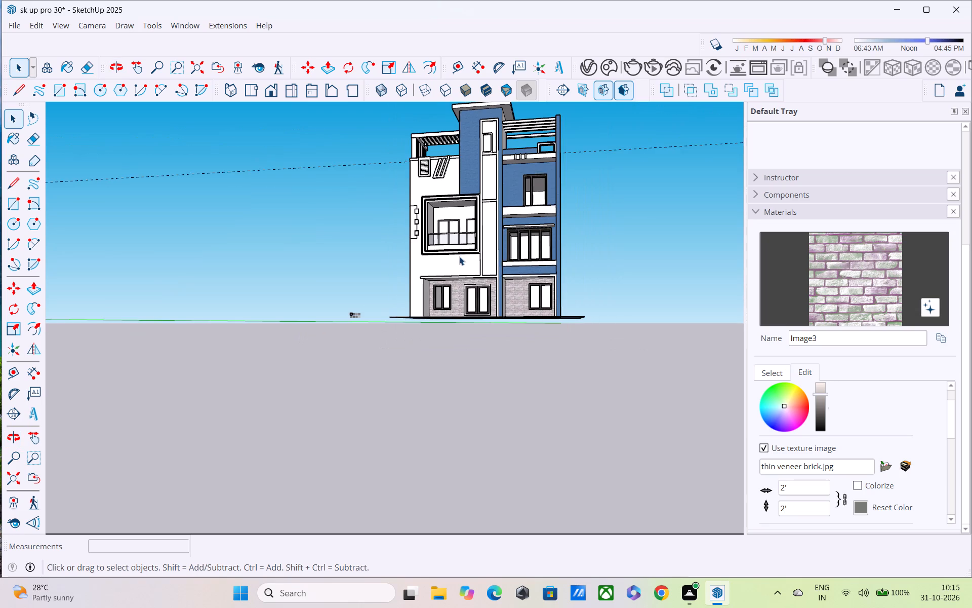
scroll(459, 256, "down", 2)
middle_click_drag(457, 242, 573, 318)
scroll(546, 226, "up", 8)
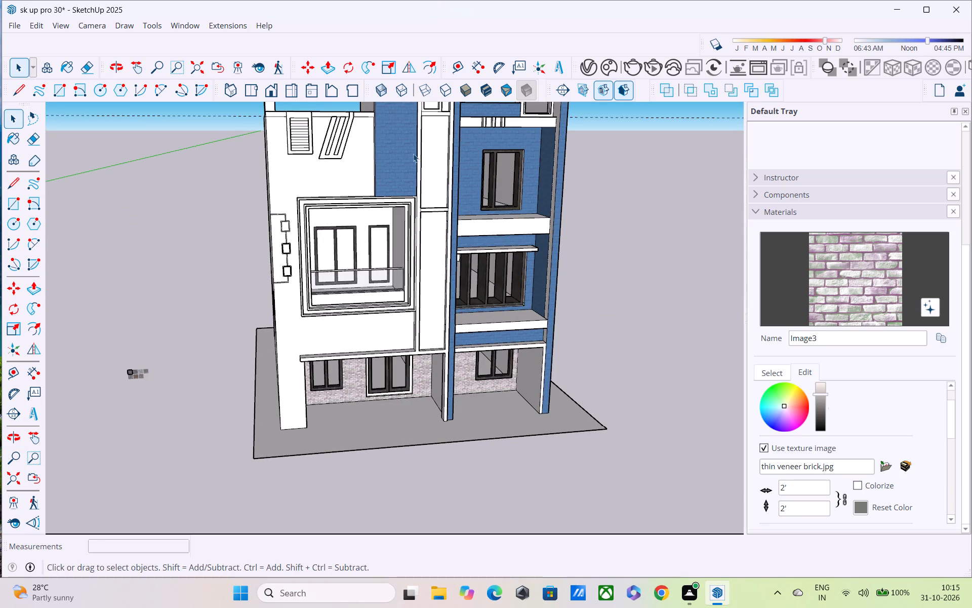
Select the blue brick face of the tower and examine it with the upper-floor facade from several angles.
left_click(407, 147)
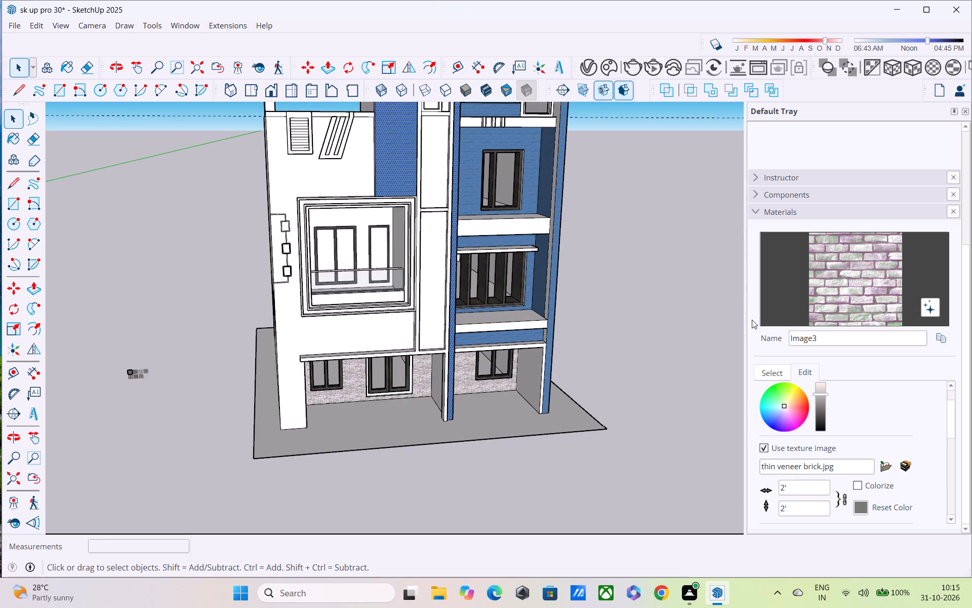
scroll(816, 333, "up", 1)
scroll(479, 243, "up", 1)
middle_click_drag(479, 243, 455, 333, "shift")
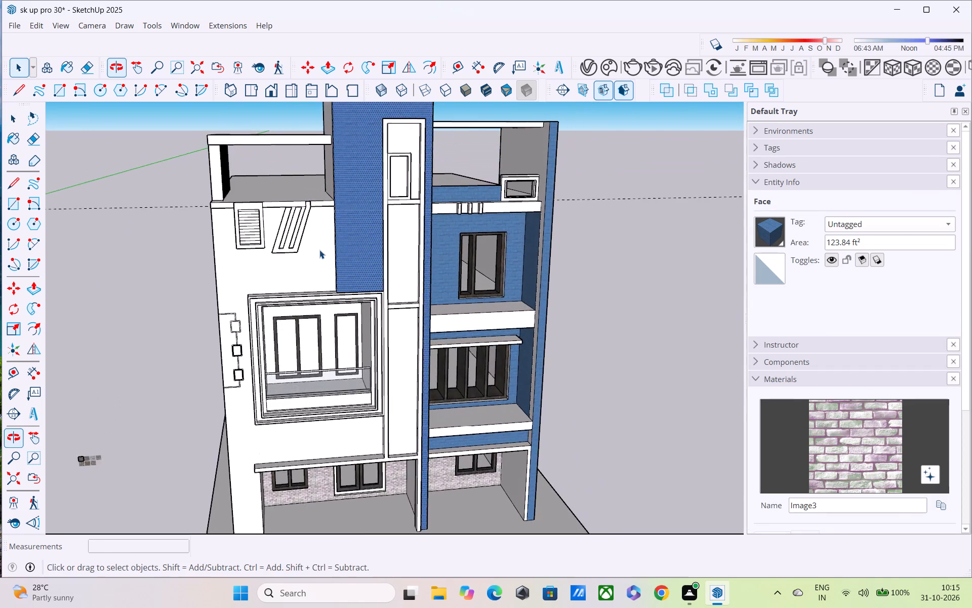
scroll(309, 233, "up", 11)
scroll(374, 218, "down", 1)
middle_click_drag(374, 218, 329, 100)
scroll(337, 131, "down", 3)
middle_click_drag(345, 180, 345, 193)
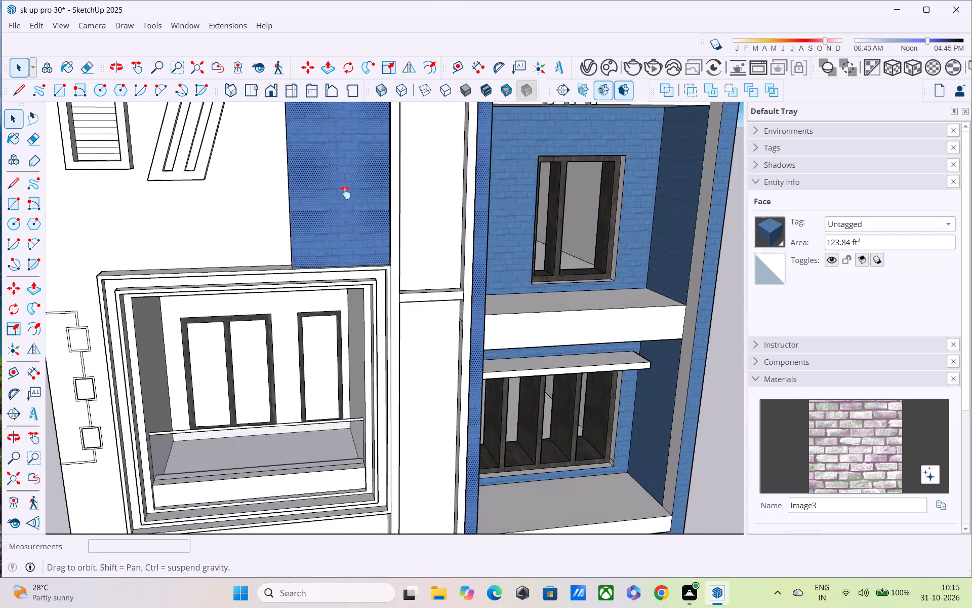
middle_click_drag(345, 193, 285, 311)
scroll(279, 297, "down", 3)
middle_click_drag(283, 302, 282, 184)
scroll(282, 184, "up", 1, "shift")
middle_click_drag(303, 210, 399, 338)
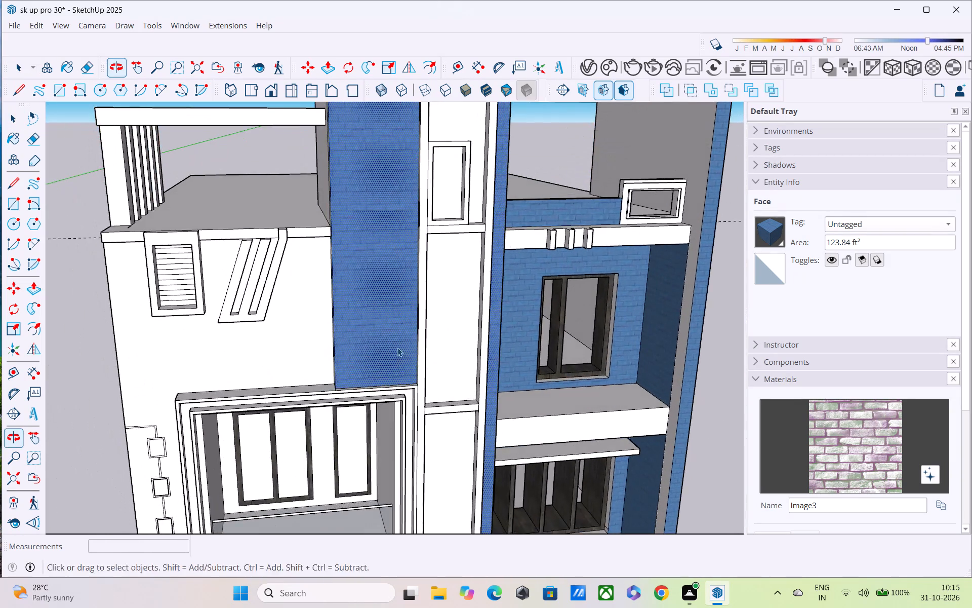
middle_click_drag(393, 338, 368, 159)
scroll(368, 166, "down", 3)
middle_click_drag(367, 178, 321, 248)
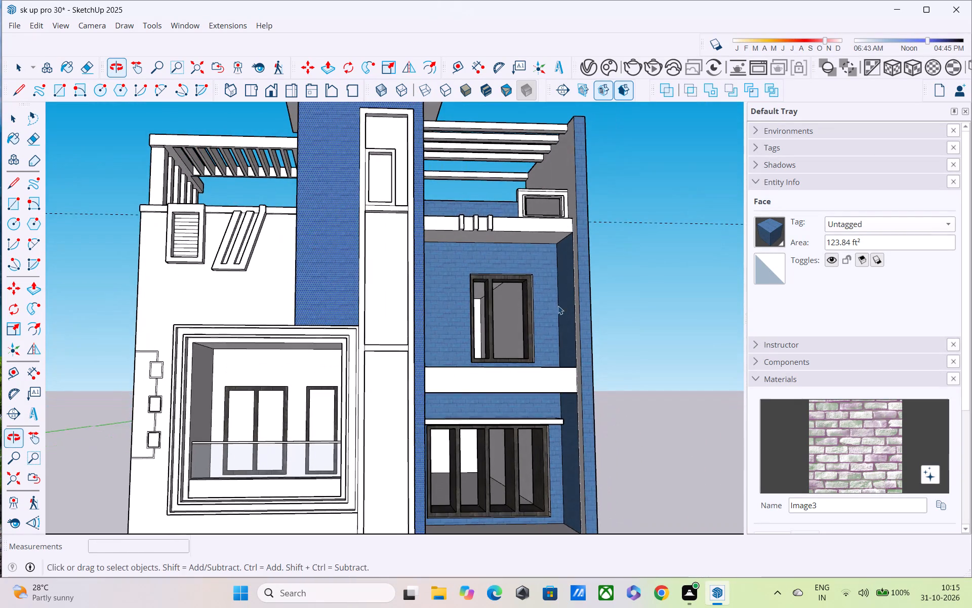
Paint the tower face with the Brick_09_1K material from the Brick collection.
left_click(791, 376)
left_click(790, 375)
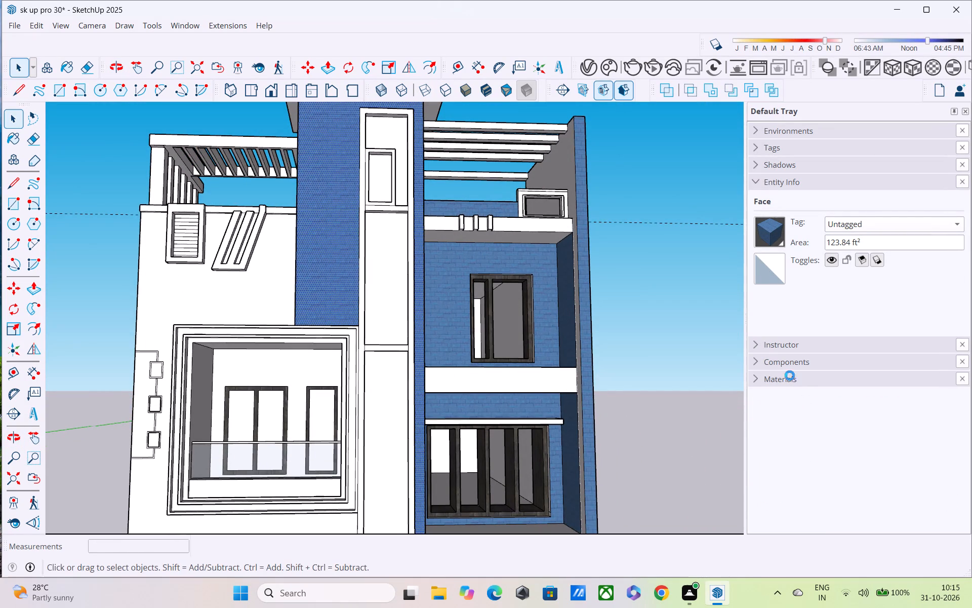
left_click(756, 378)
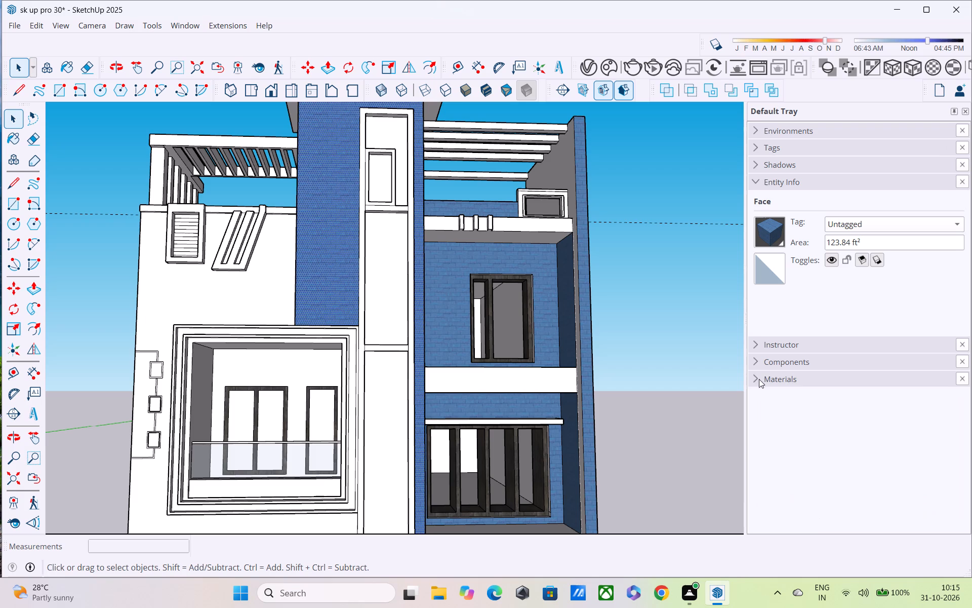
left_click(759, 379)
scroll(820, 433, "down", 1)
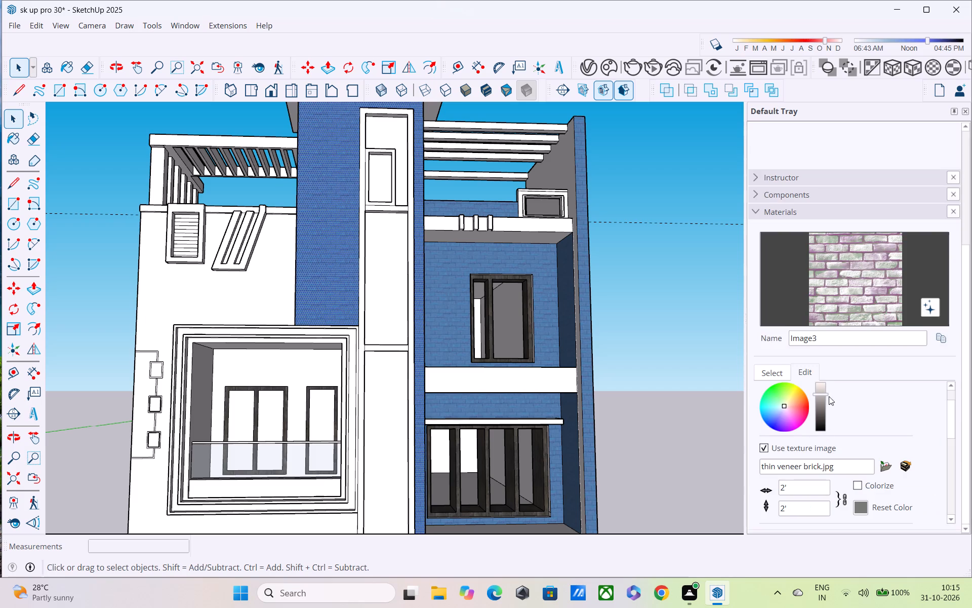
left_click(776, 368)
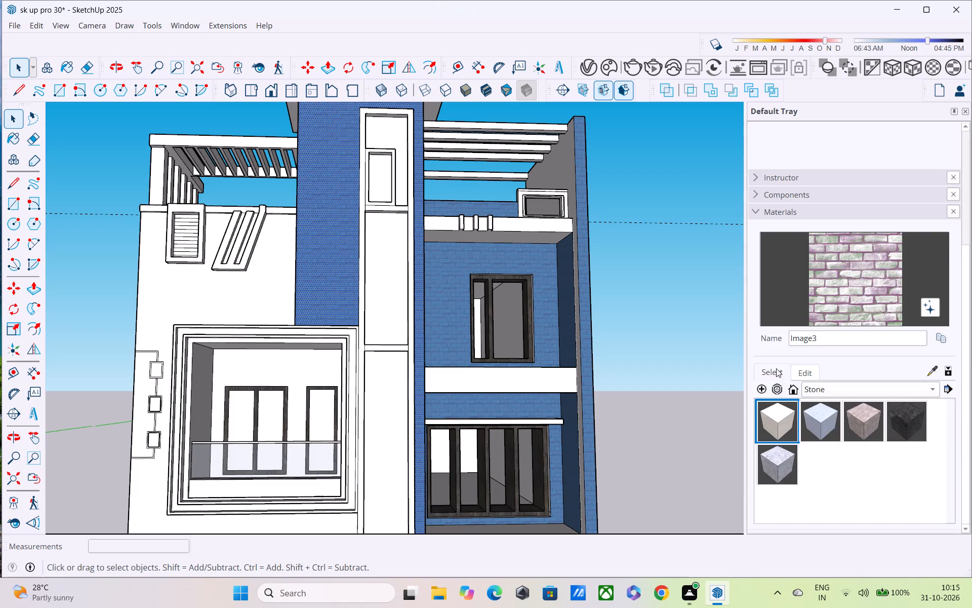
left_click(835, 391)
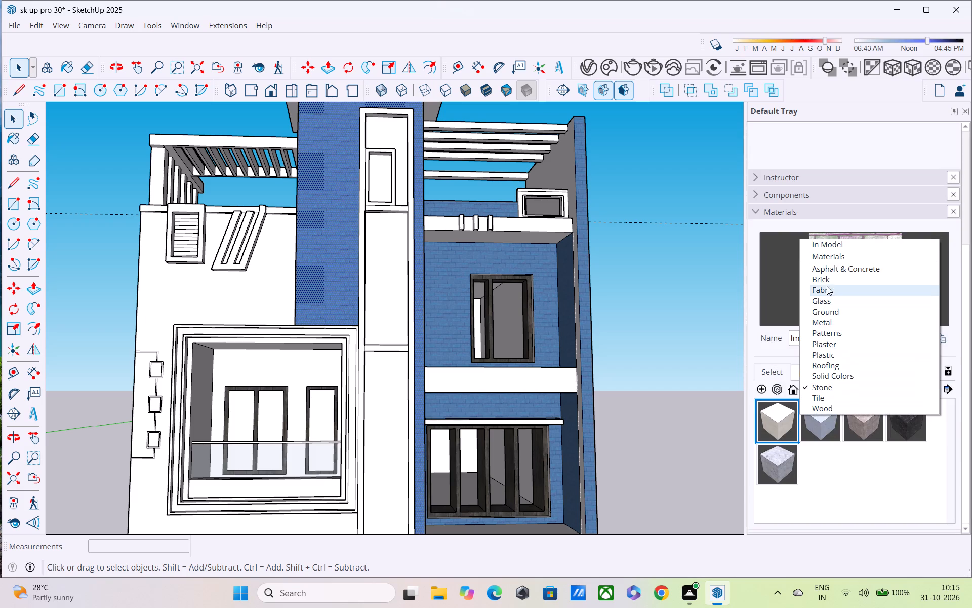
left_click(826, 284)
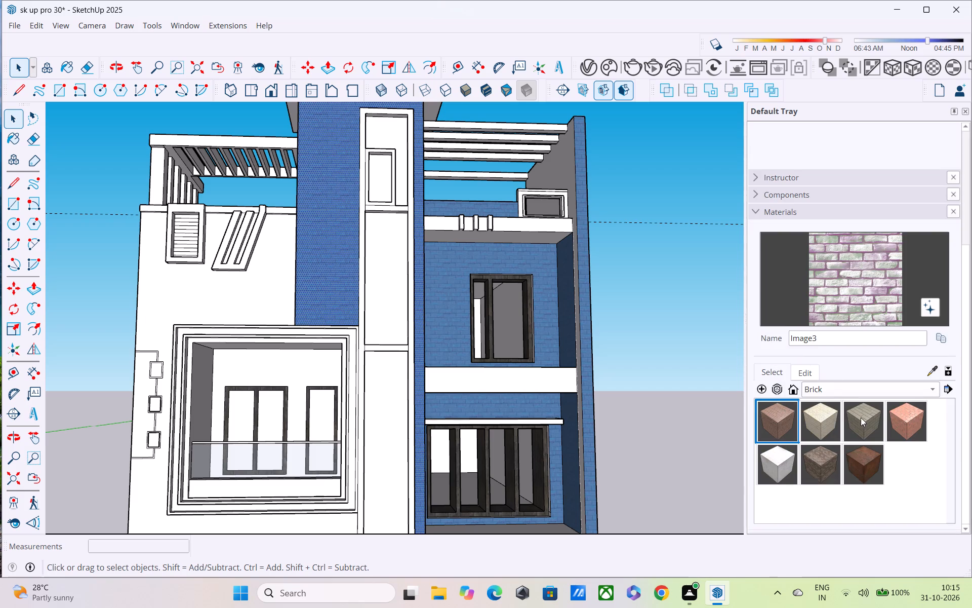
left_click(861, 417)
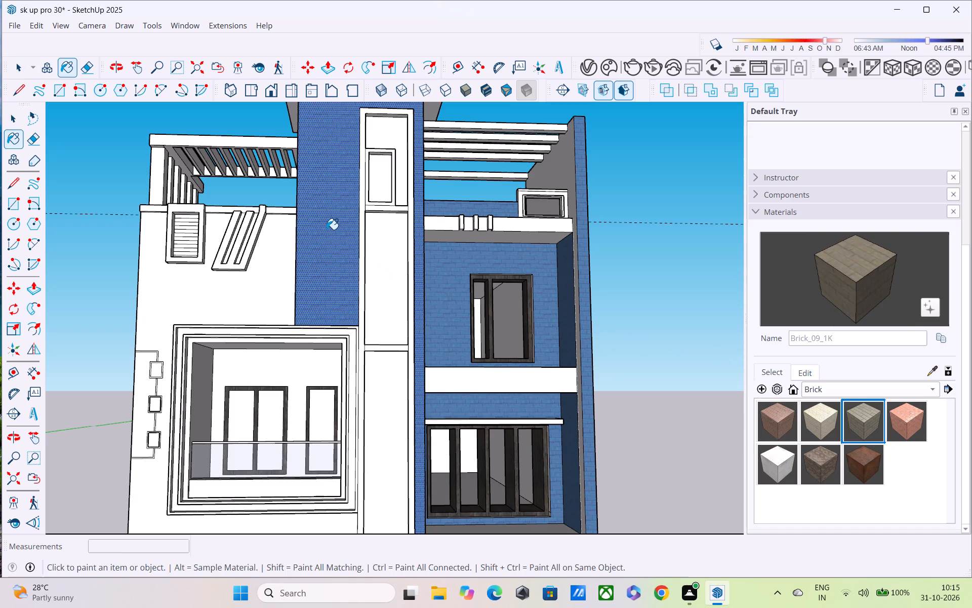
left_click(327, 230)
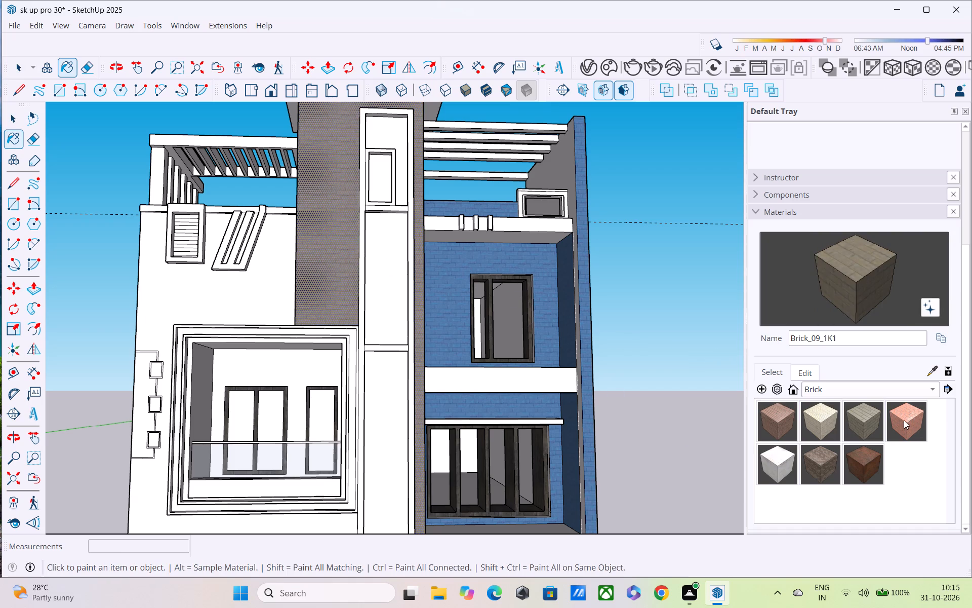
Repaint the tower face with the Brick_21_1K material and check the brick pattern up close.
left_click(901, 418)
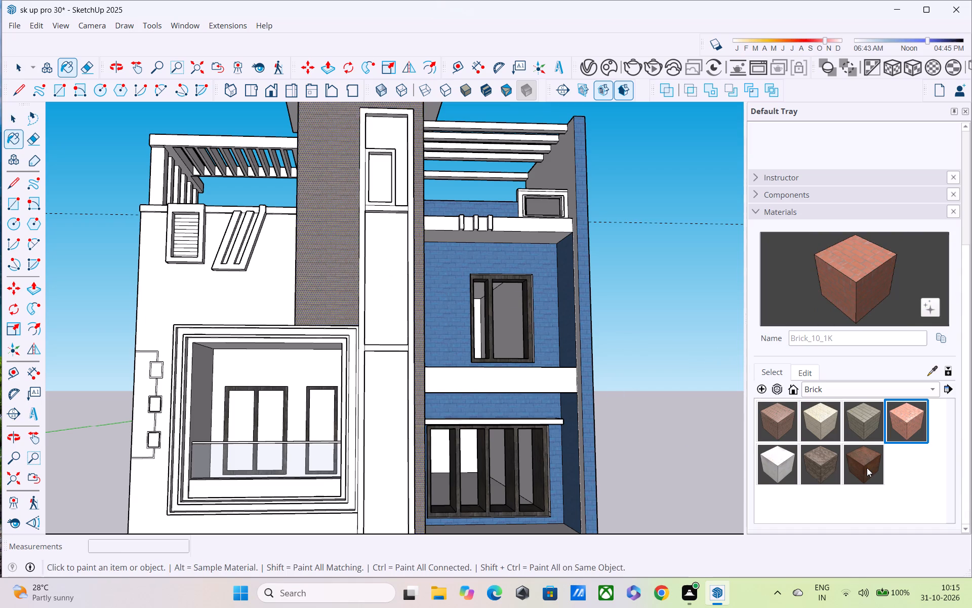
left_click(867, 468)
left_click(330, 212)
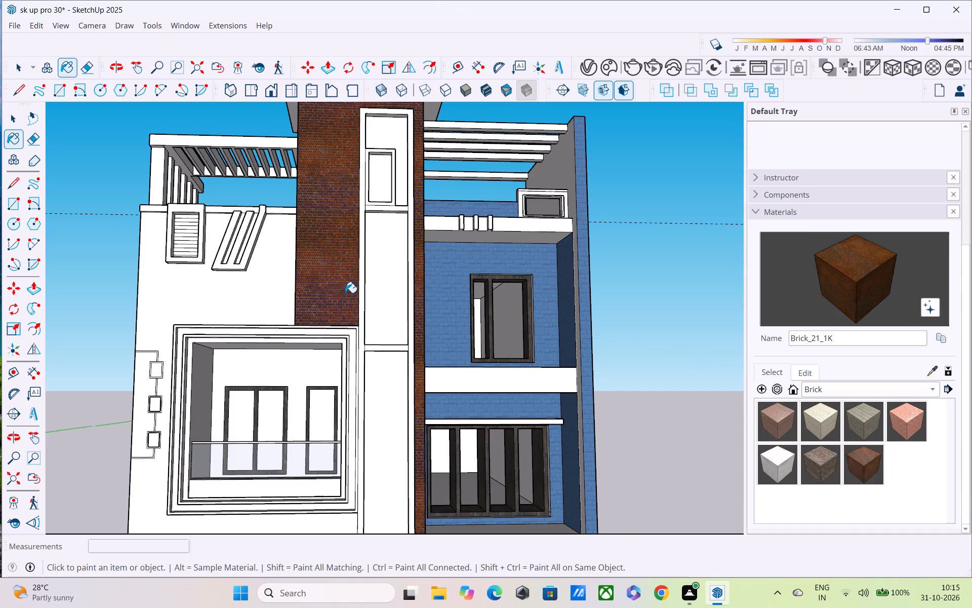
middle_click_drag(346, 301, 350, 406)
scroll(349, 346, "up", 9)
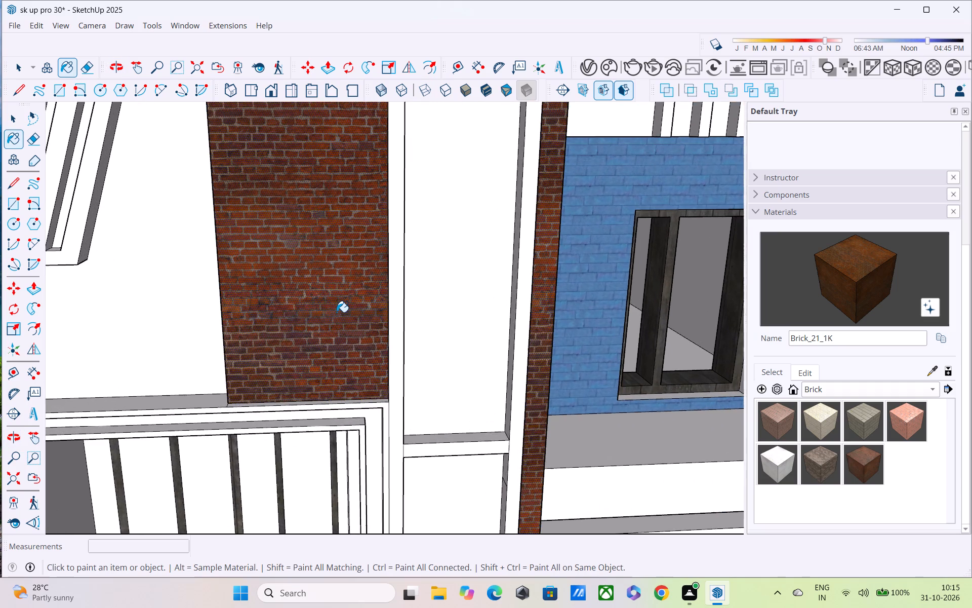
middle_click_drag(335, 310, 325, 277)
scroll(344, 305, "up", 1)
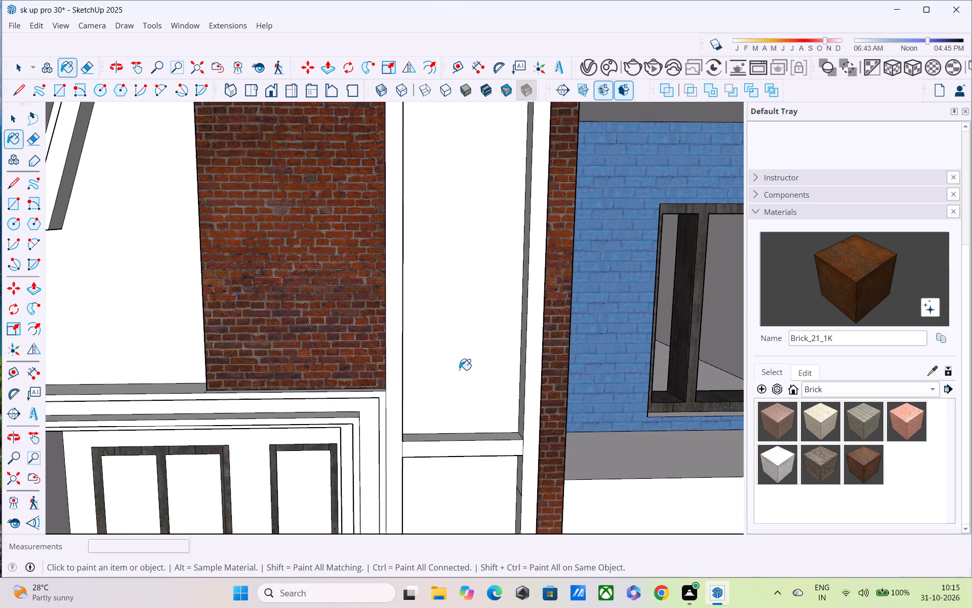
Change the Brick_21_1K material's colour from reddish brown to dark blue.
left_click(813, 371)
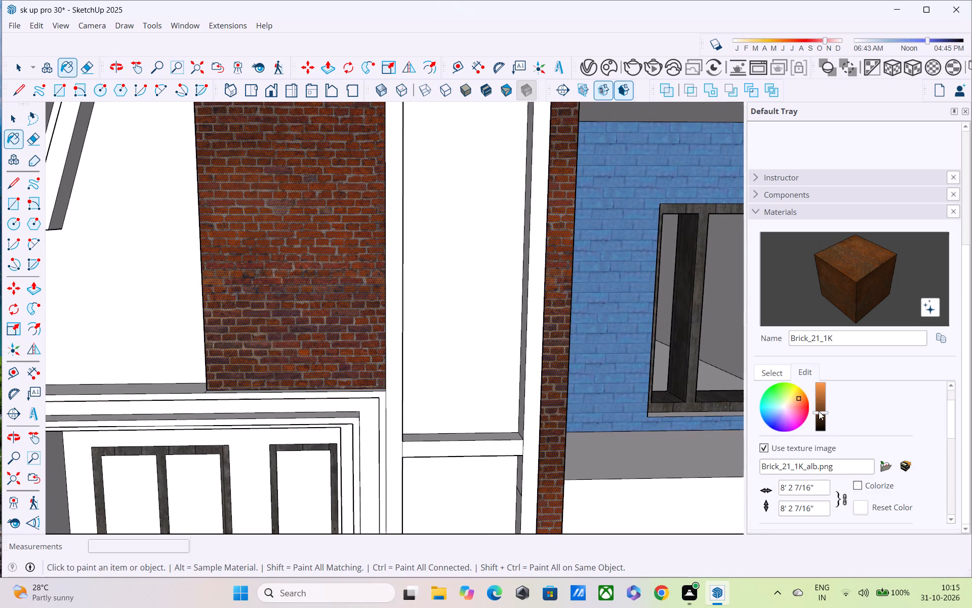
left_click_drag(799, 396, 776, 413)
middle_click_drag(566, 352, 522, 305)
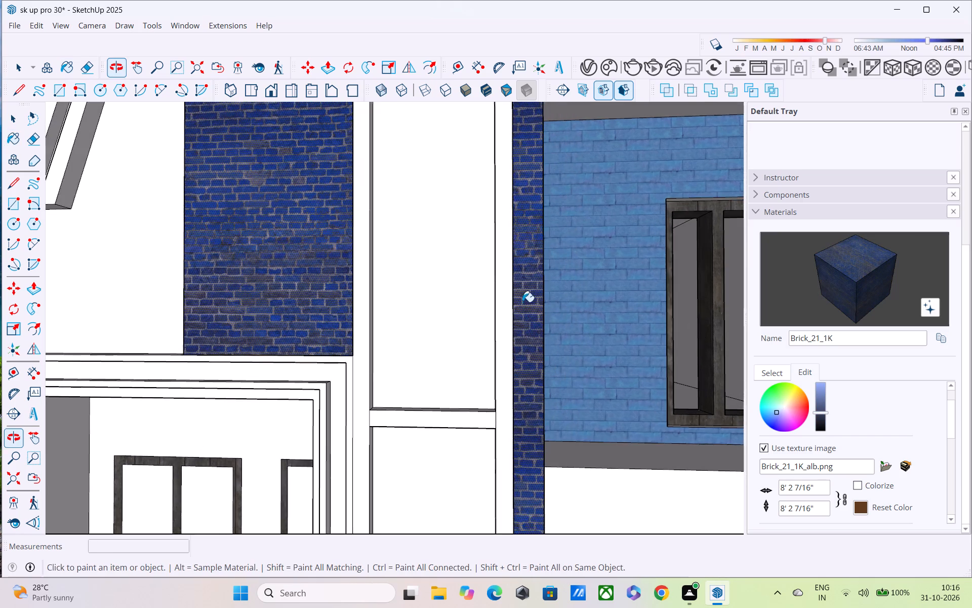
Paint both window walls beside the tower, the wall band below them and the outer end column with blue Brick_21_1K.
scroll(522, 298, "down", 9)
middle_click_drag(540, 327, 459, 363)
left_click(483, 336)
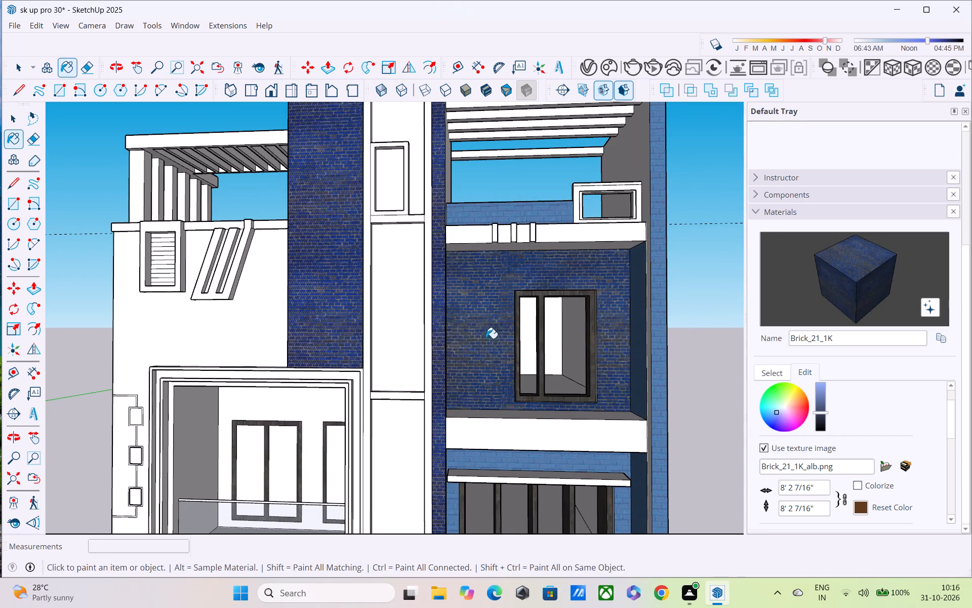
middle_click_drag(498, 355, 480, 259)
left_click(449, 361)
middle_click_drag(455, 404, 454, 317, "shift")
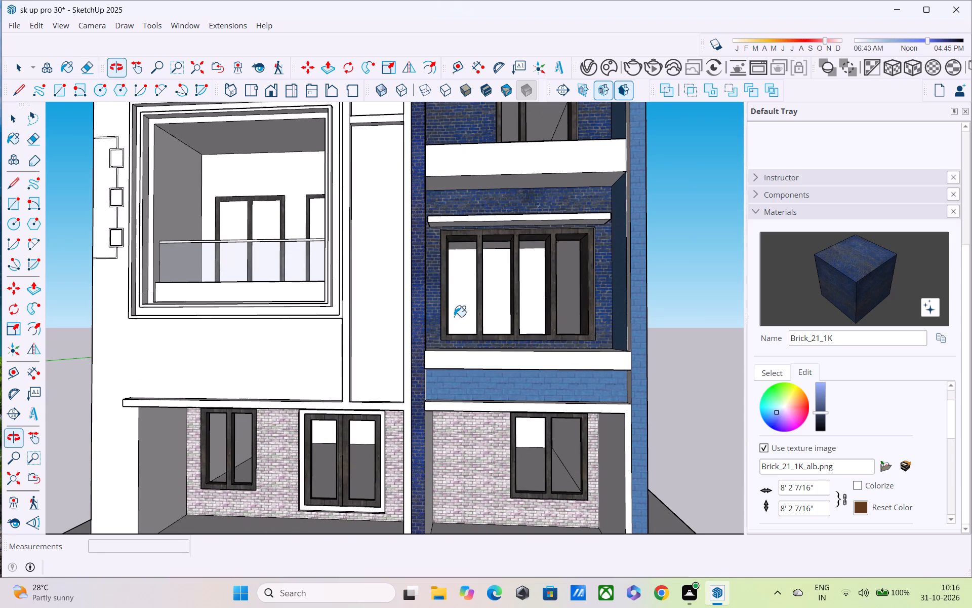
left_click(475, 387)
middle_click_drag(580, 396, 492, 351)
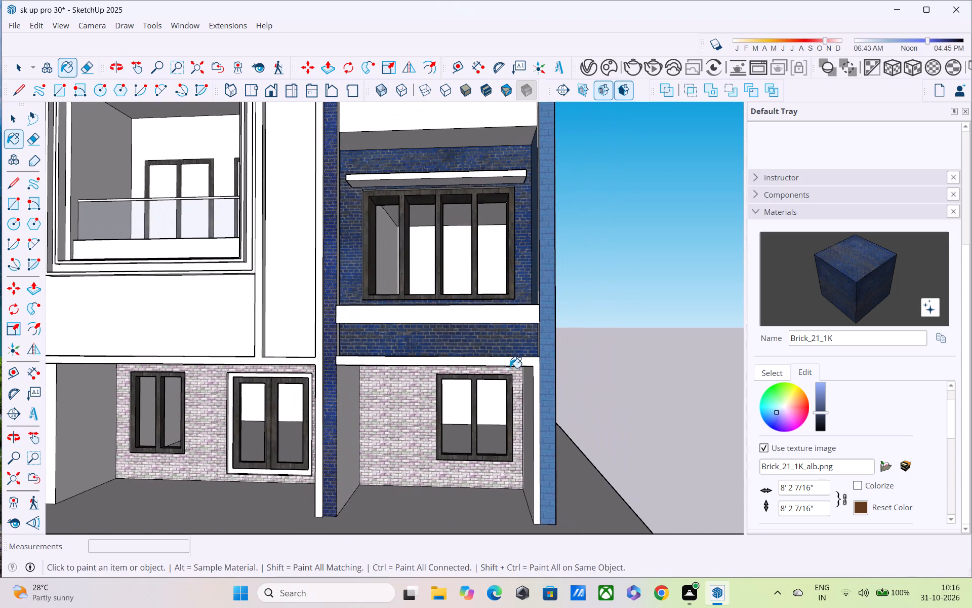
middle_click_drag(510, 375, 484, 441, "shift")
left_click(519, 273)
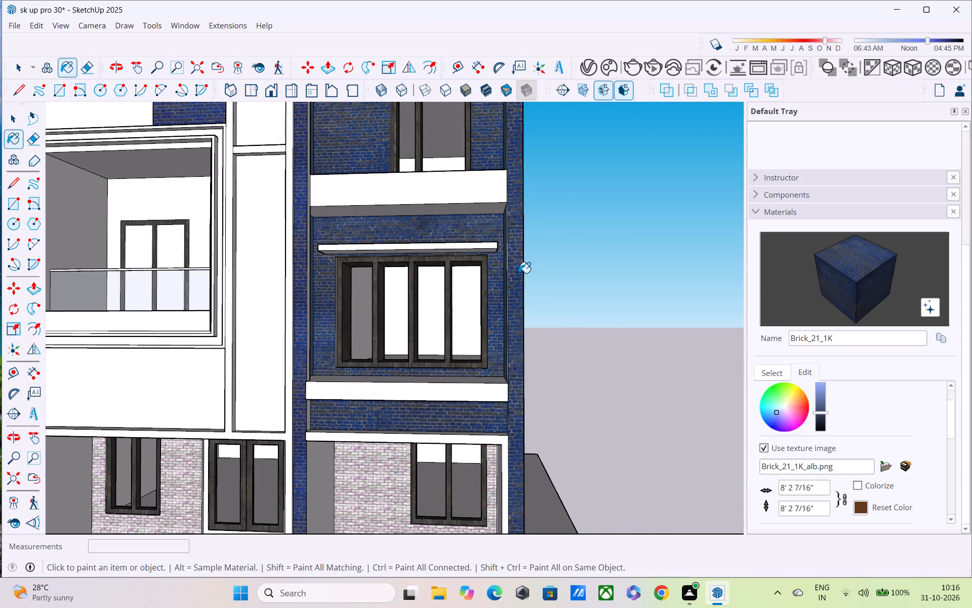
Lighten the blue Brick_21_1K material by raising its brightness.
middle_click_drag(513, 284, 500, 172, "shift")
scroll(504, 289, "down", 2)
middle_click_drag(498, 414, 620, 535)
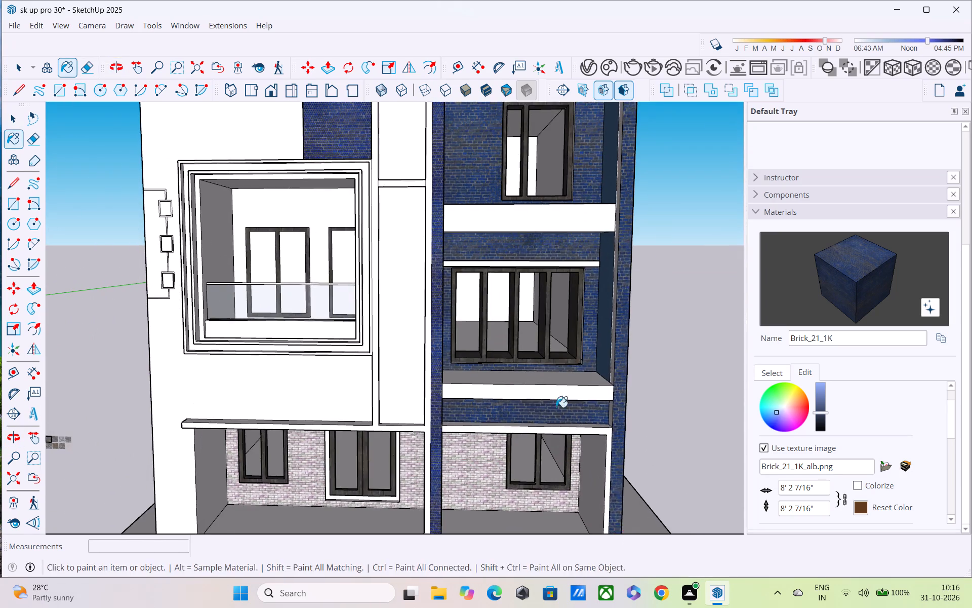
scroll(556, 407, "down", 1)
middle_click_drag(556, 523, 556, 607, "shift")
middle_click_drag(465, 326, 497, 466)
middle_click_drag(482, 387, 426, 273, "shift")
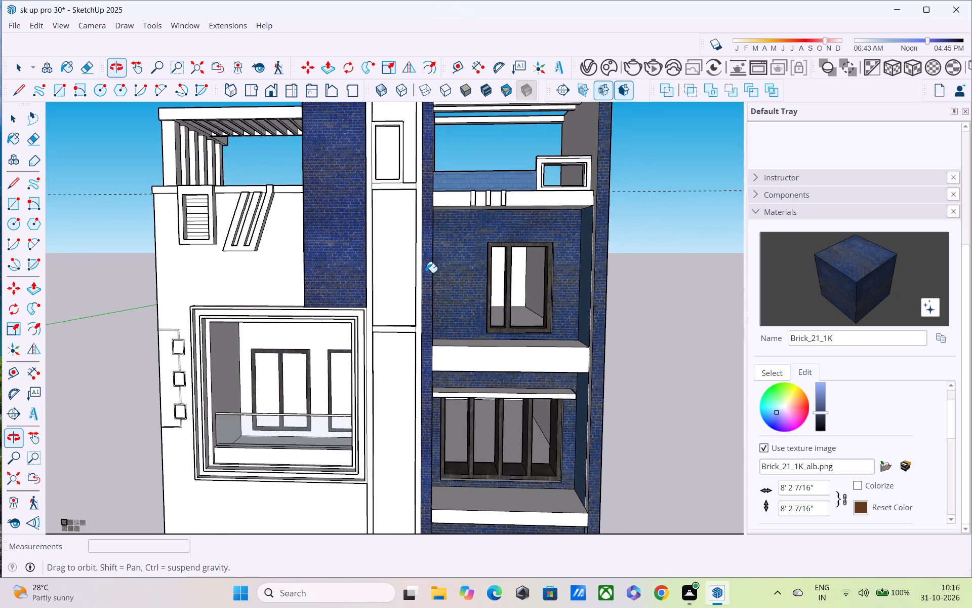
left_click_drag(828, 410, 827, 410)
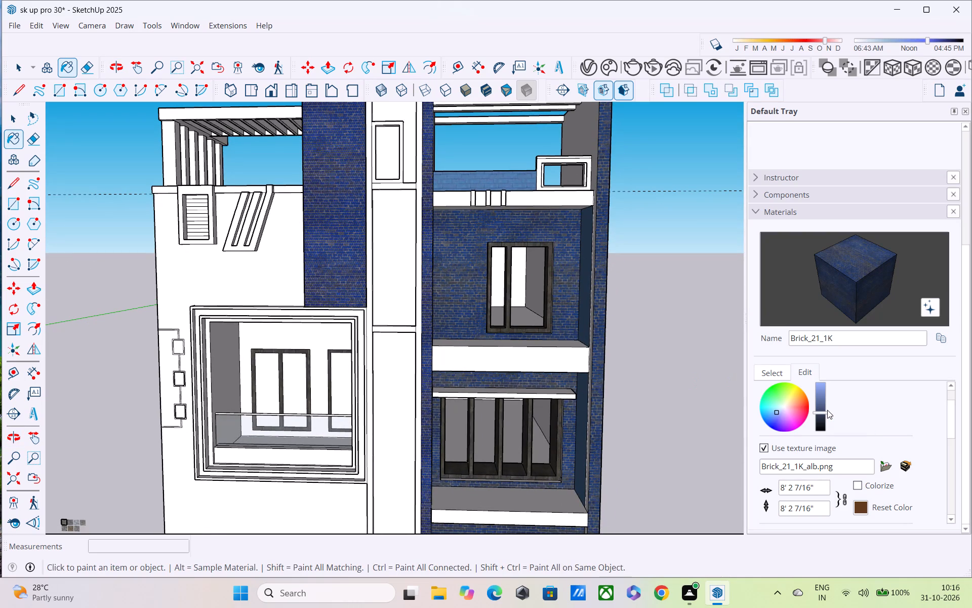
left_click_drag(827, 410, 823, 382)
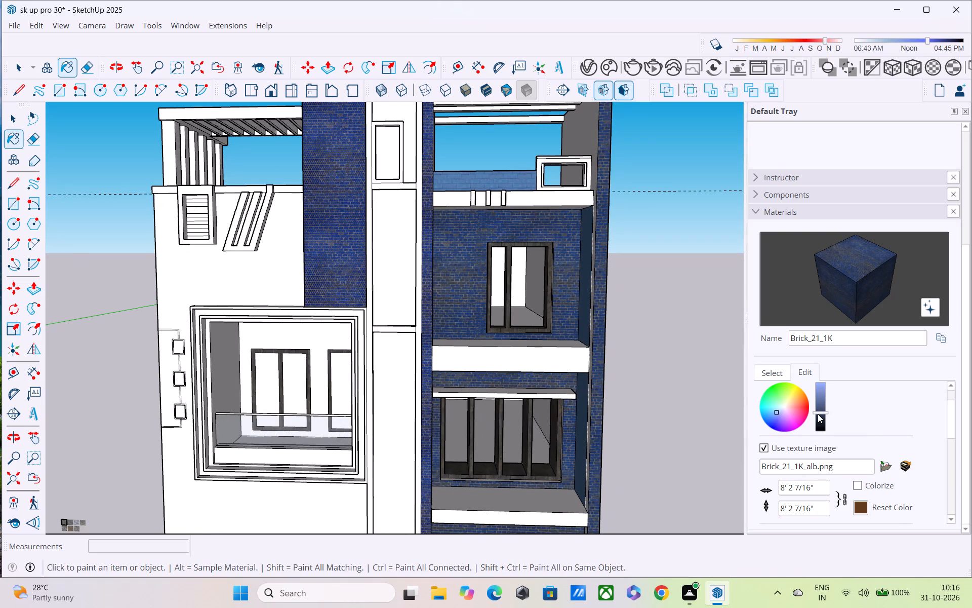
left_click_drag(818, 414, 818, 402)
Paint the rooftop parapet wall beside the tower with the lightened blue Brick_21_1K material.
middle_click_drag(644, 362, 610, 428, "shift")
scroll(575, 411, "down", 3)
middle_click_drag(551, 417, 544, 416)
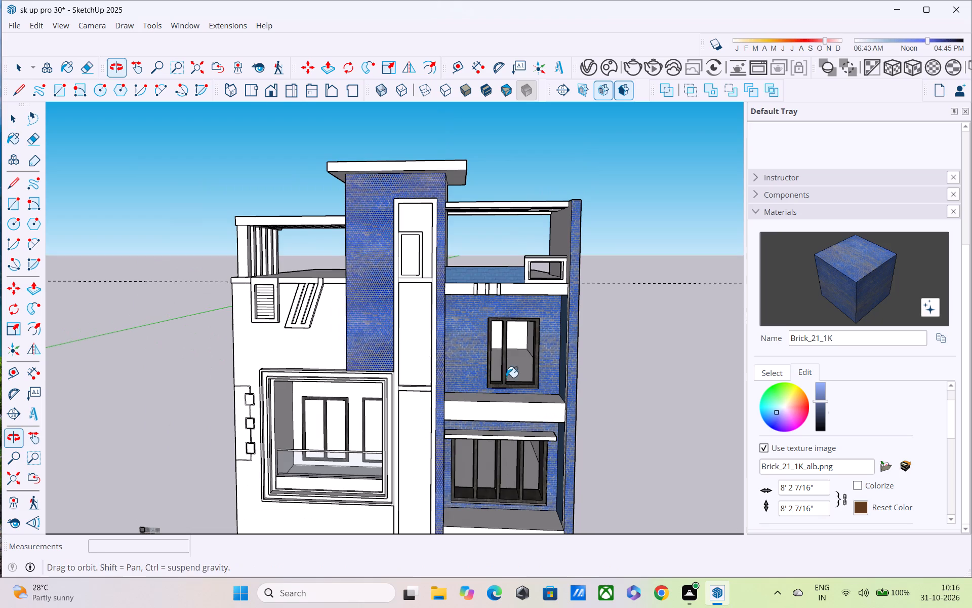
left_click(487, 276)
Examine the lightened blue brick on the tower and window walls from a distance and up close.
middle_click_drag(499, 296, 474, 266)
scroll(472, 268, "down", 3)
middle_click_drag(458, 321, 458, 344)
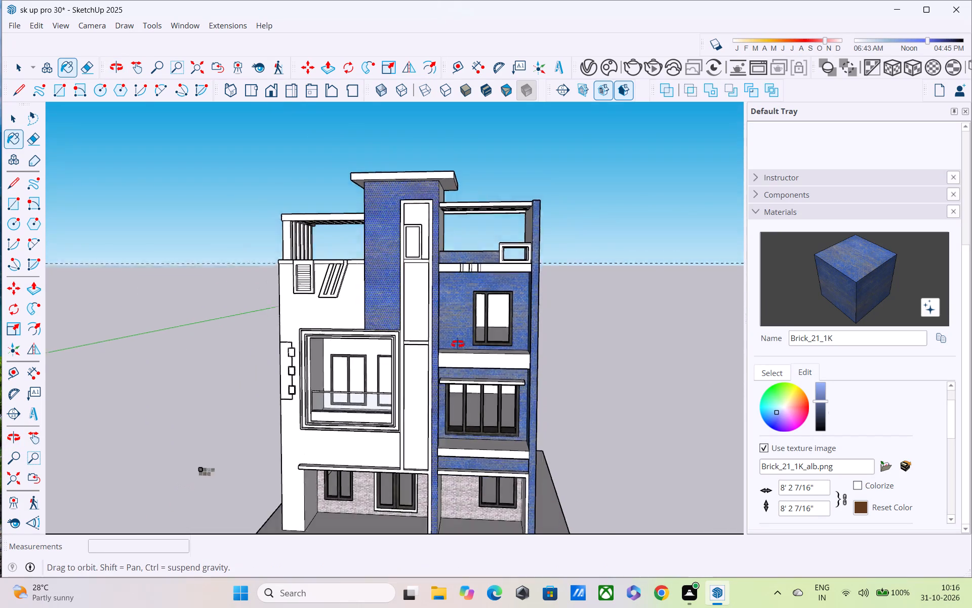
middle_click_drag(458, 344, 537, 309)
scroll(537, 309, "up", 3)
scroll(335, 297, "up", 3)
middle_click_drag(336, 296, 351, 379, "shift")
scroll(367, 380, "up", 3)
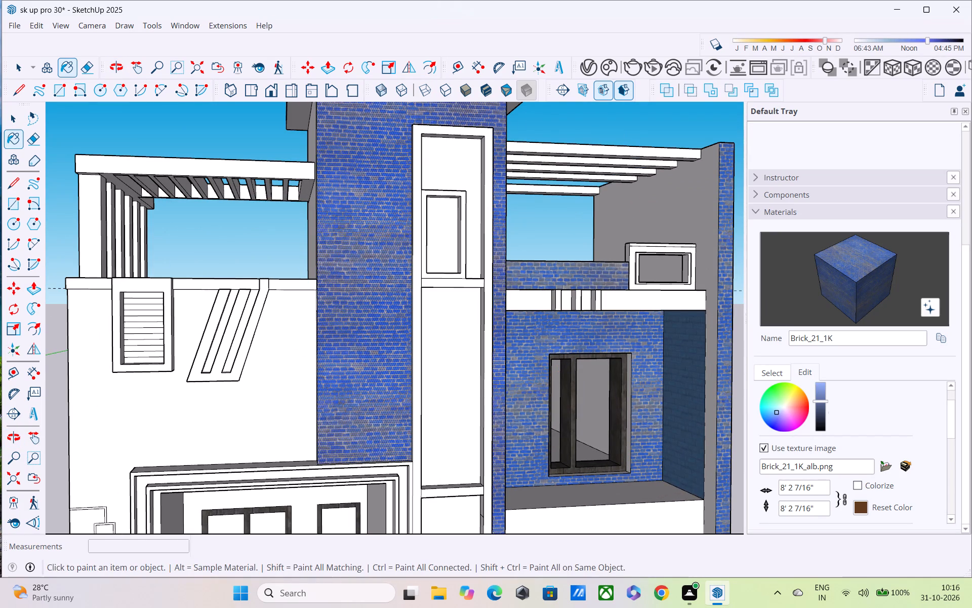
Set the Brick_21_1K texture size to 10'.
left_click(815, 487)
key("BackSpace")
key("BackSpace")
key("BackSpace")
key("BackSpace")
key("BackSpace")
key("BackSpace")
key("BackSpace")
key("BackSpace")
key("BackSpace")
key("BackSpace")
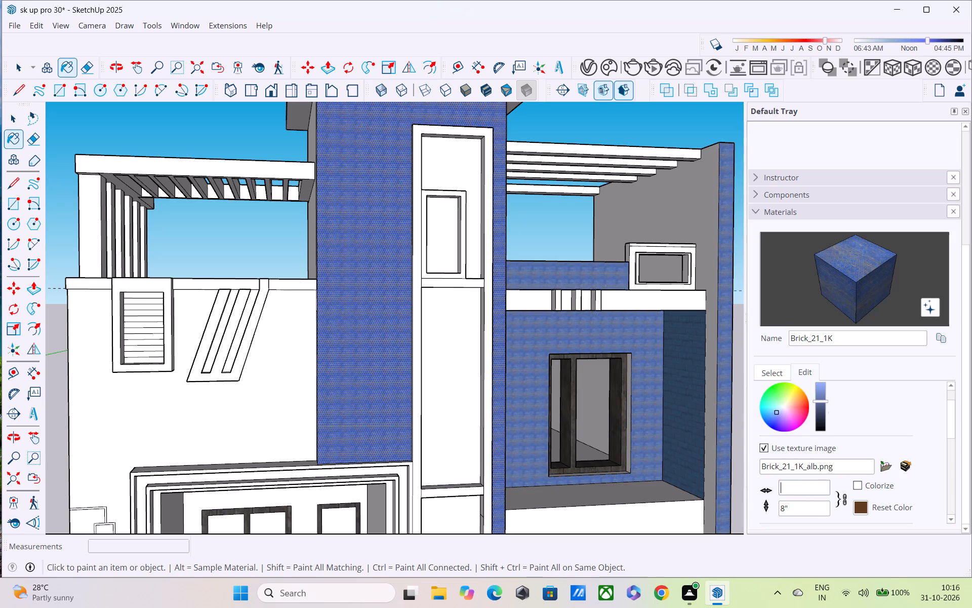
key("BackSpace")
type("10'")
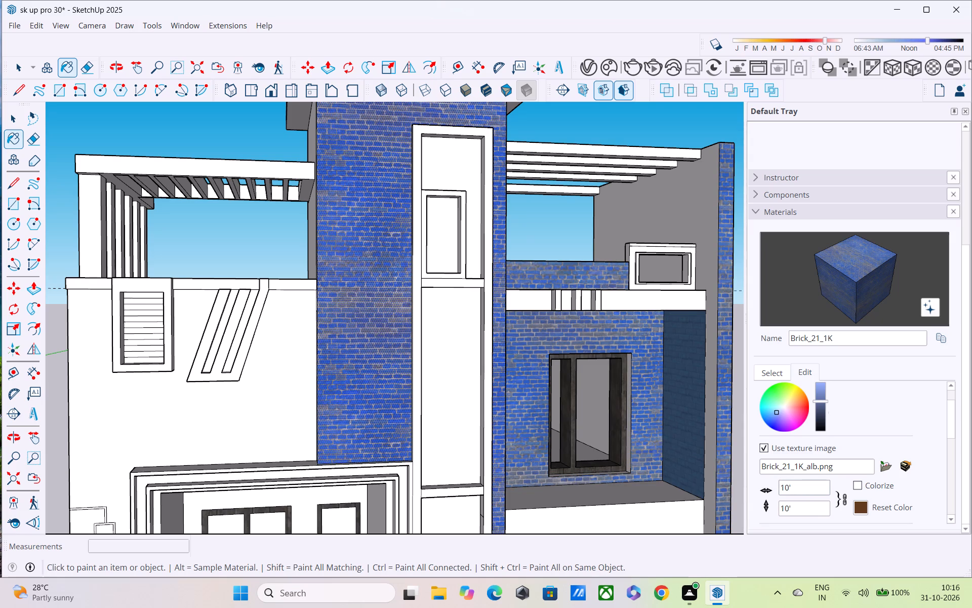
Enlarge the Brick_21_1K texture size to 15'.
scroll(814, 502, "down", 2)
scroll(579, 464, "down", 5)
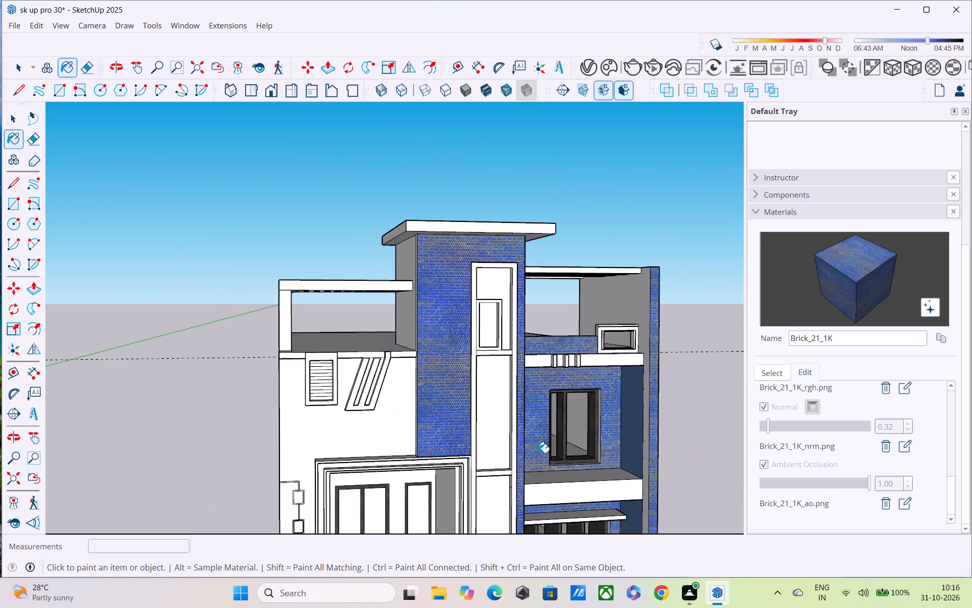
middle_click_drag(535, 453, 450, 422)
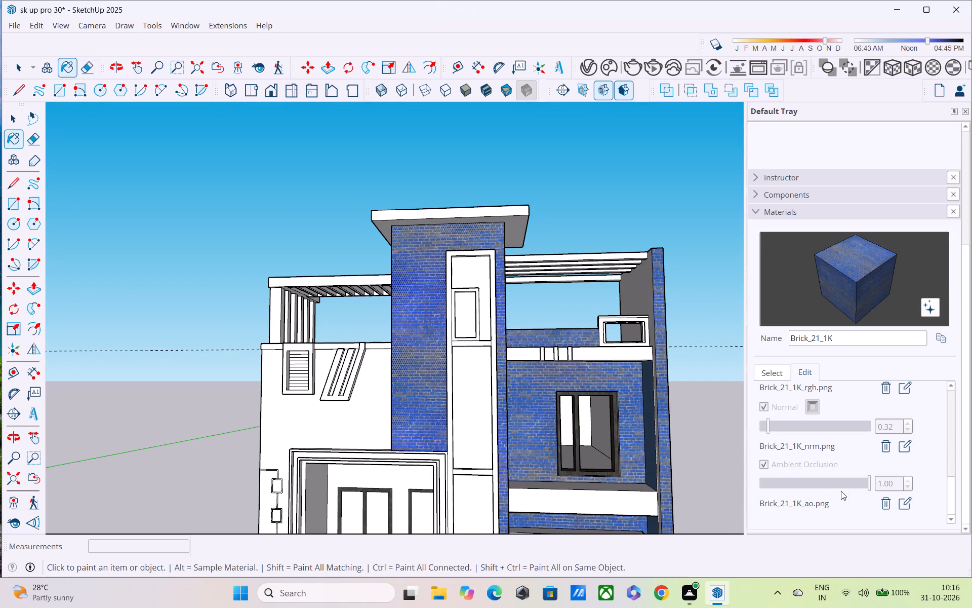
scroll(841, 491, "up", 2)
left_click(797, 484)
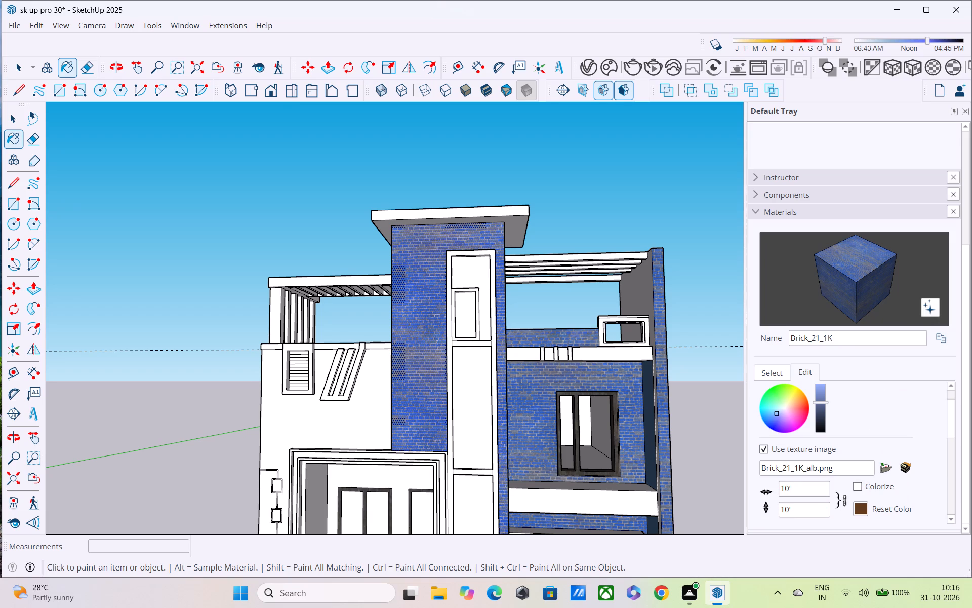
key("BackSpace")
key("BackSpace")
key("BackSpace")
type("15")
key("Return")
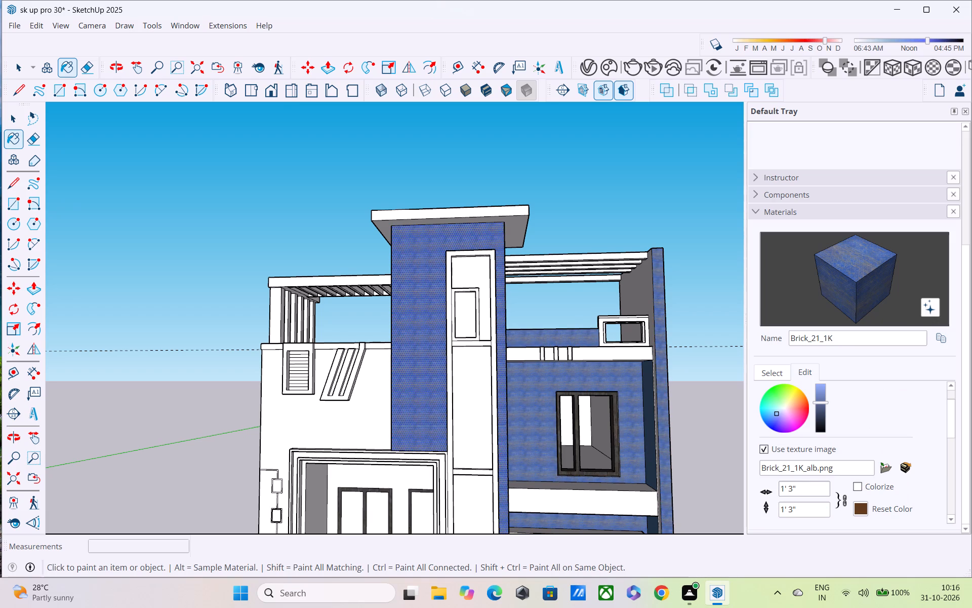
key("BackSpace")
key("BackSpace")
key("BackSpace")
key("BackSpace")
key("BackSpace")
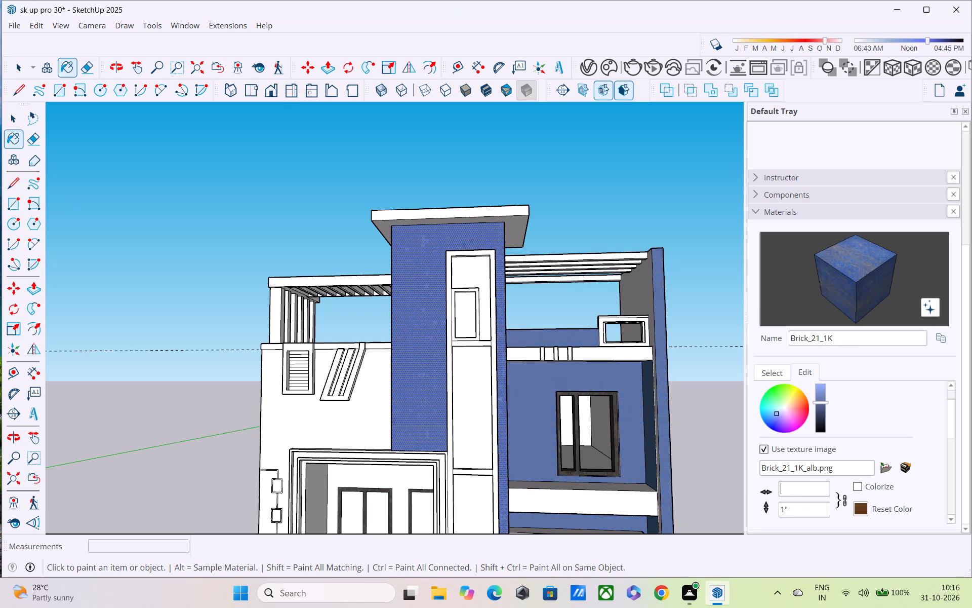
type("15'")
key("Return")
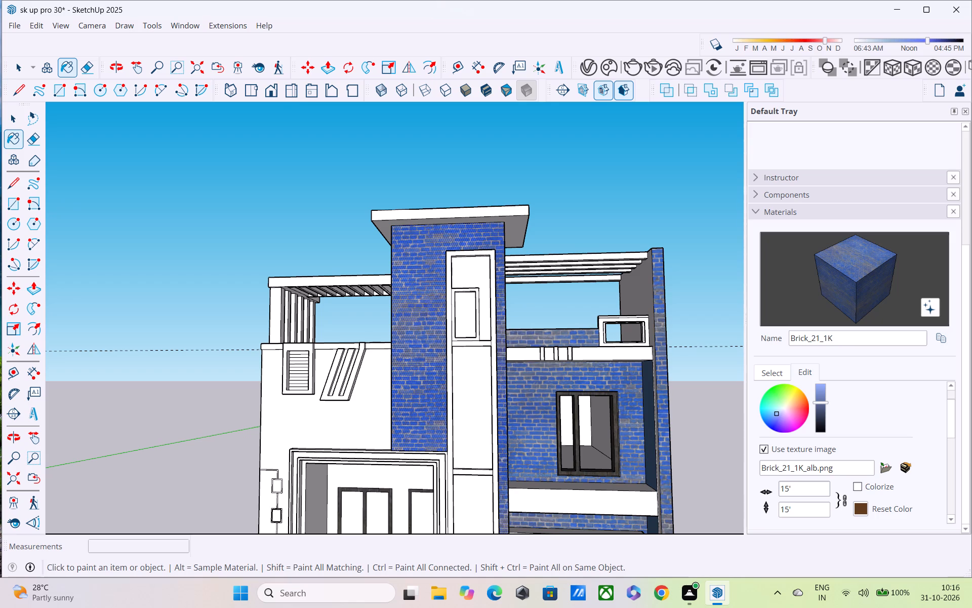
Examine the enlarged blue brick pattern against the whole front facade.
scroll(798, 486, "down", 3)
scroll(607, 451, "down", 1, "shift")
middle_click_drag(602, 444, 553, 385, "shift")
scroll(557, 376, "down", 1)
middle_click_drag(559, 378, 521, 306)
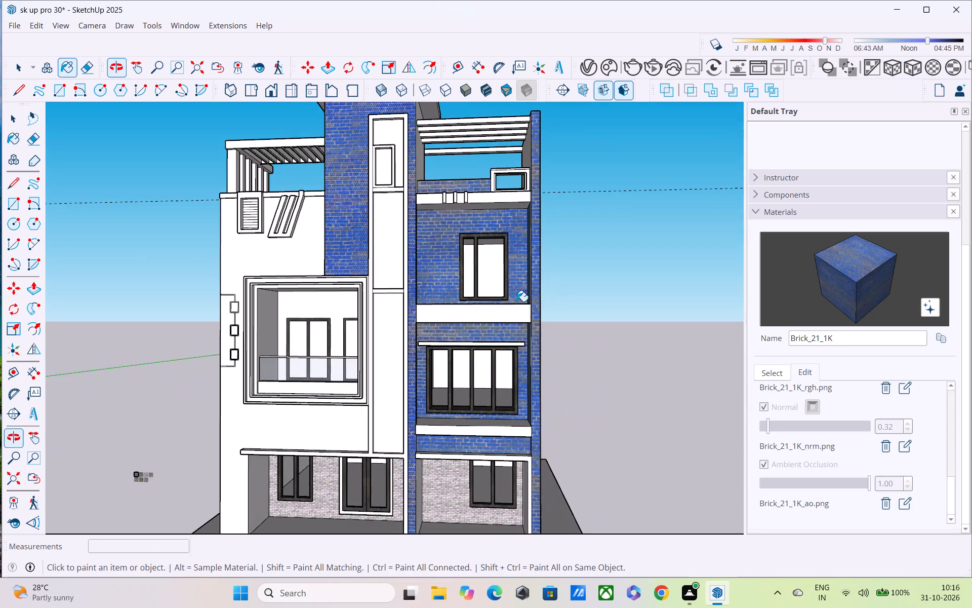
Examine the blue brick pattern on the tower and window walls from several angles and up close.
middle_click_drag(524, 338, 481, 427)
scroll(894, 424, "up", 1)
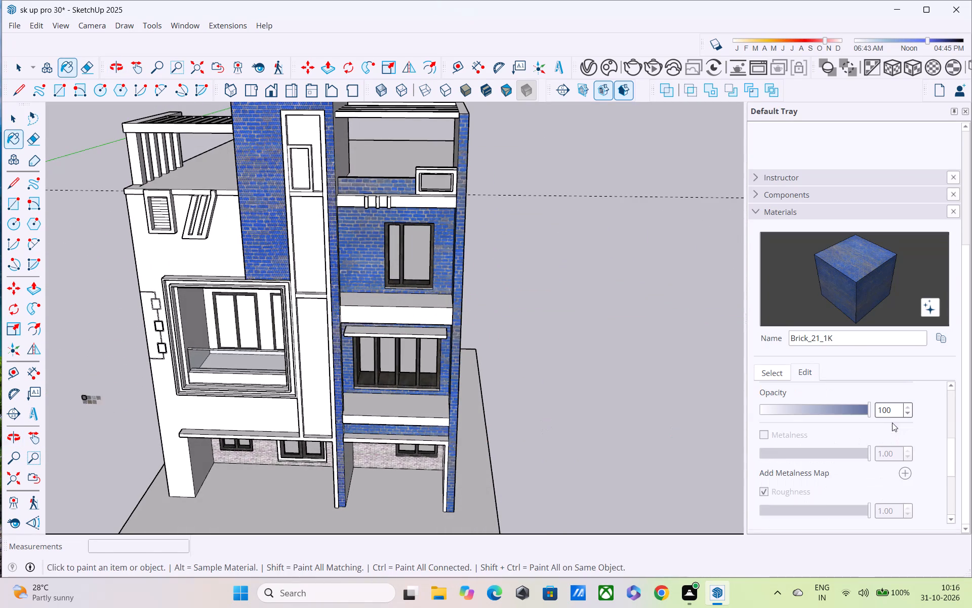
scroll(886, 416, "up", 1)
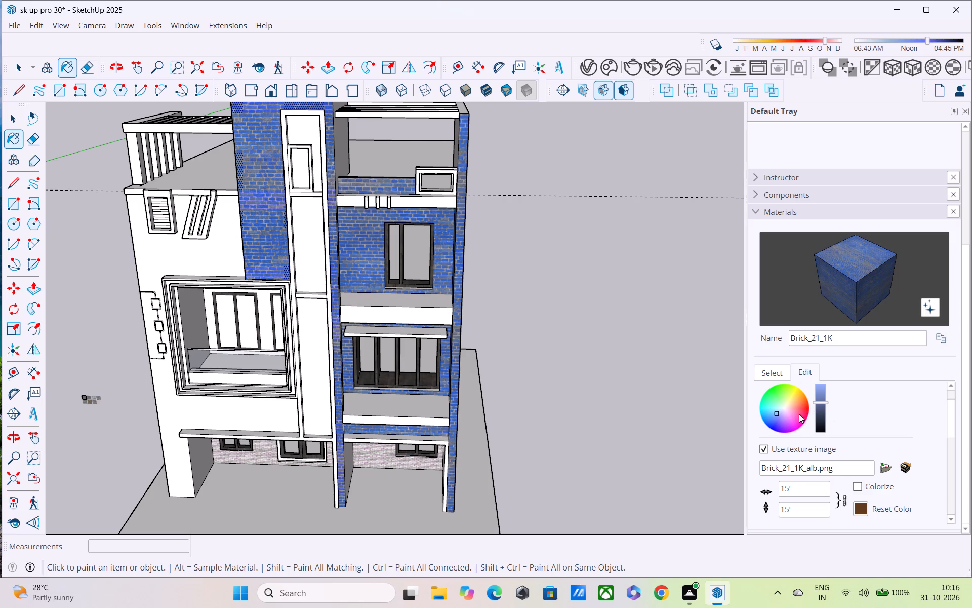
middle_click_drag(597, 414, 606, 464)
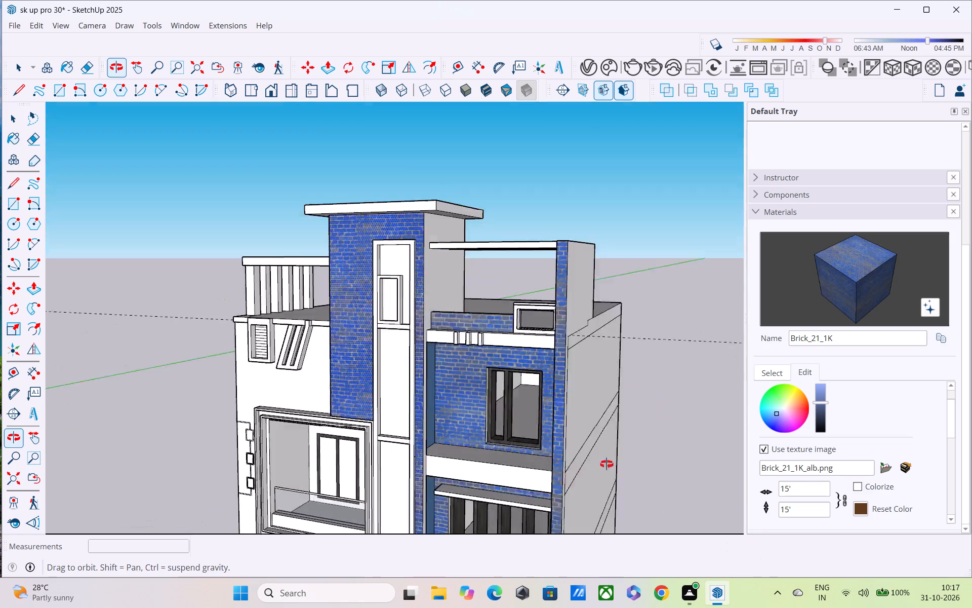
middle_click_drag(606, 464, 643, 389)
middle_click_drag(645, 407, 700, 454)
scroll(701, 454, "up", 2)
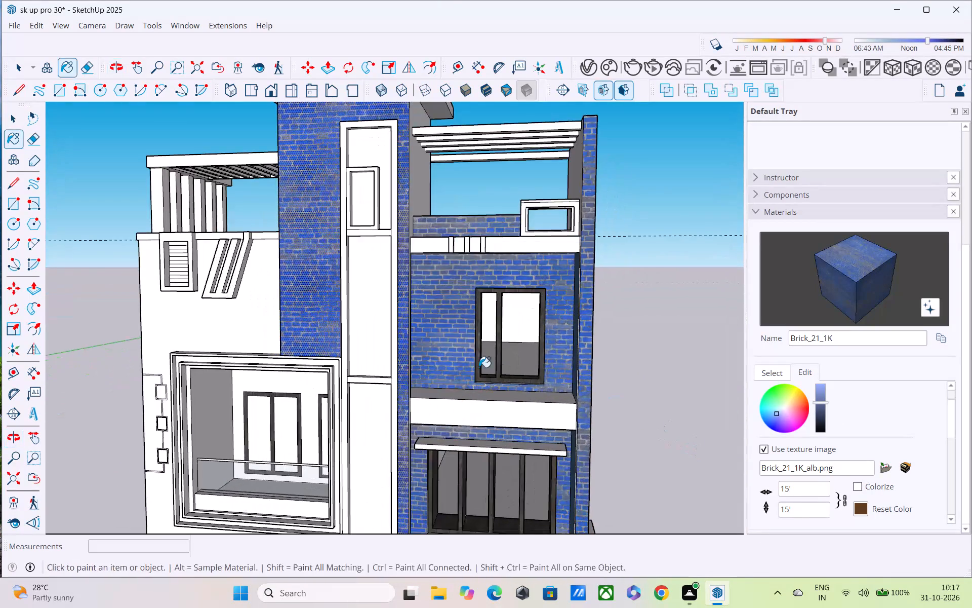
scroll(272, 154, "up", 6)
scroll(317, 277, "up", 4)
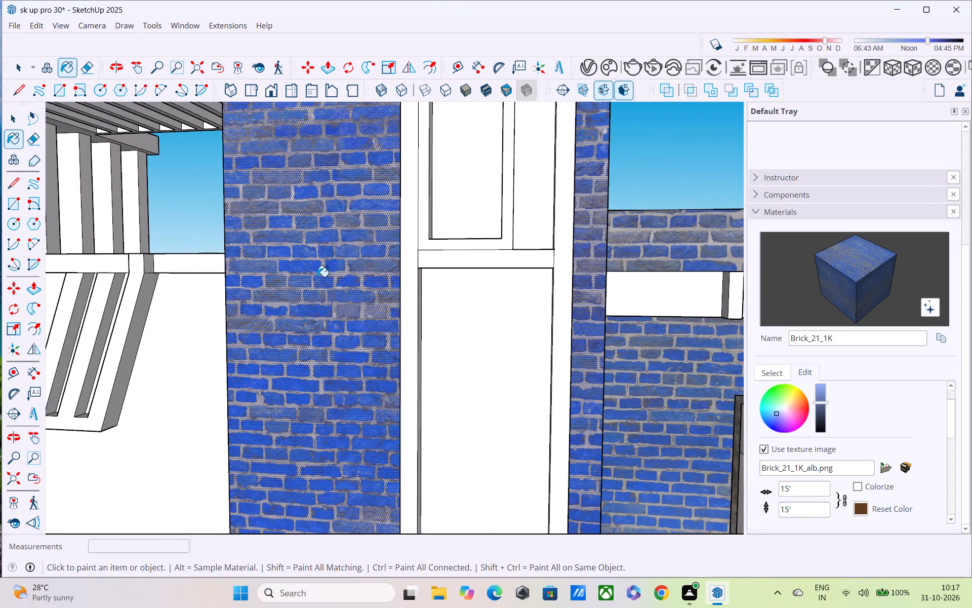
scroll(317, 277, "down", 8)
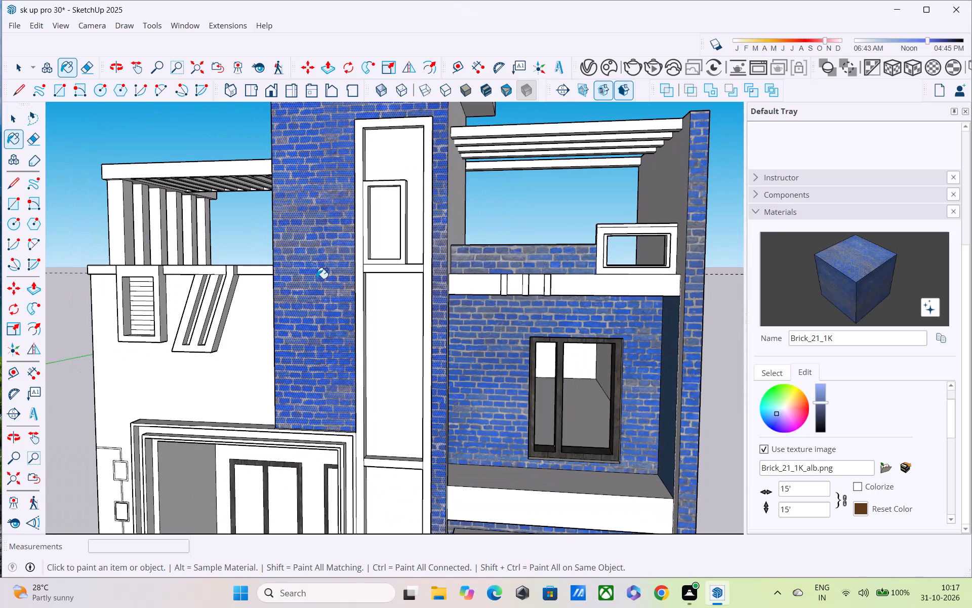
middle_click_drag(316, 279, 279, 191)
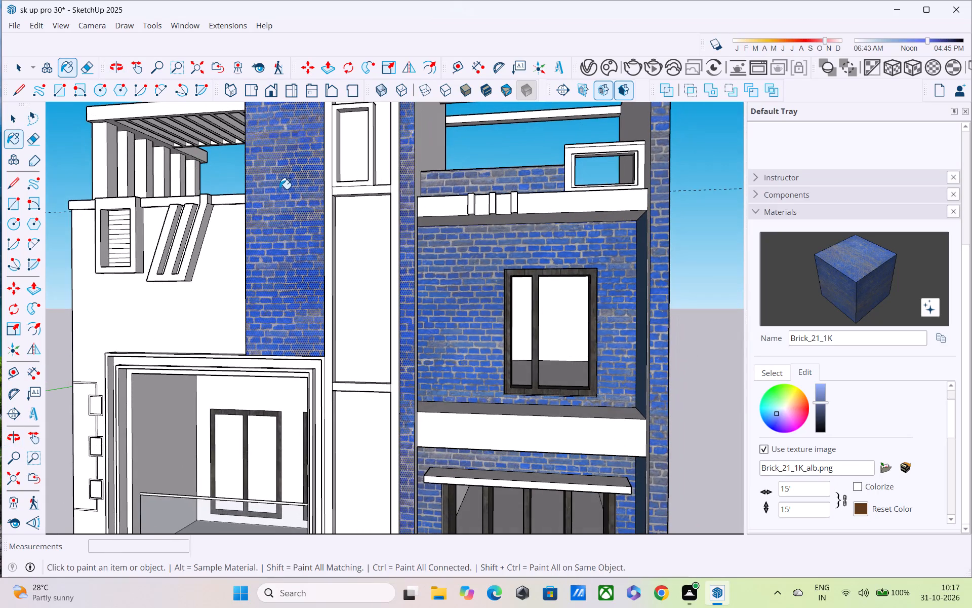
middle_click_drag(279, 189, 332, 306)
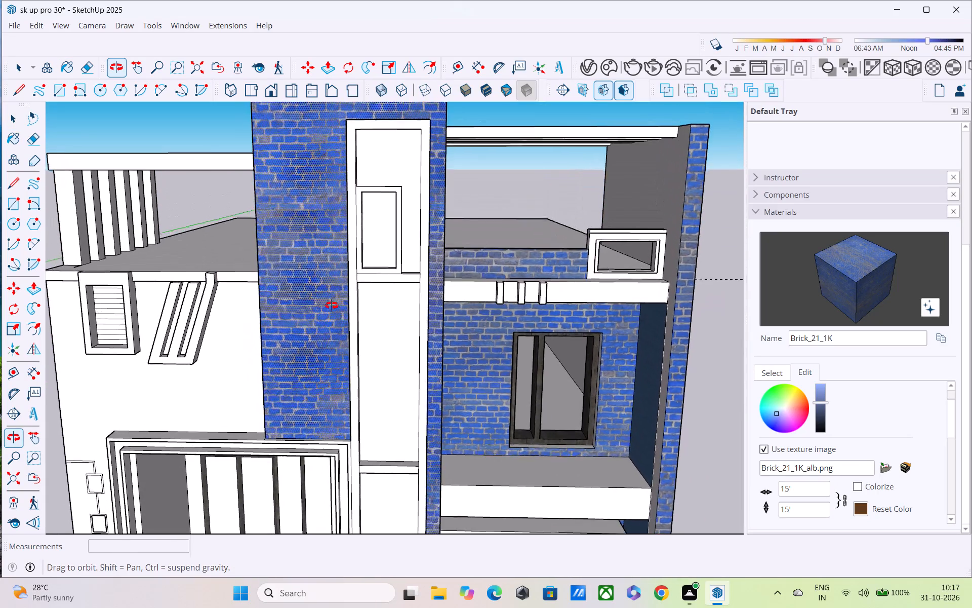
middle_click_drag(332, 306, 295, 203)
scroll(298, 236, "down", 3)
Paint the tall tower wall with the Brick_09_1K material from the Brick collection.
left_click(777, 371)
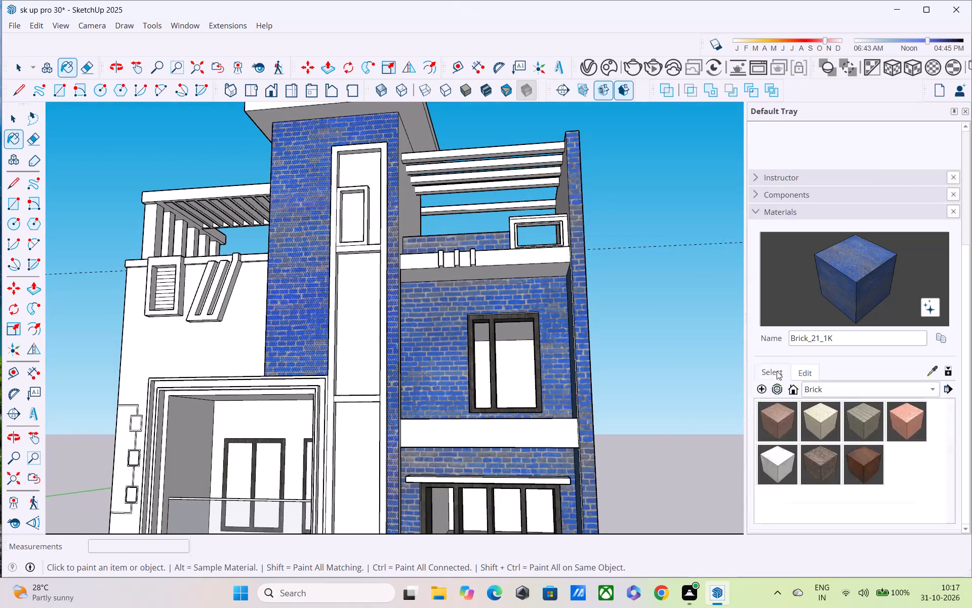
left_click(855, 423)
left_click(307, 286)
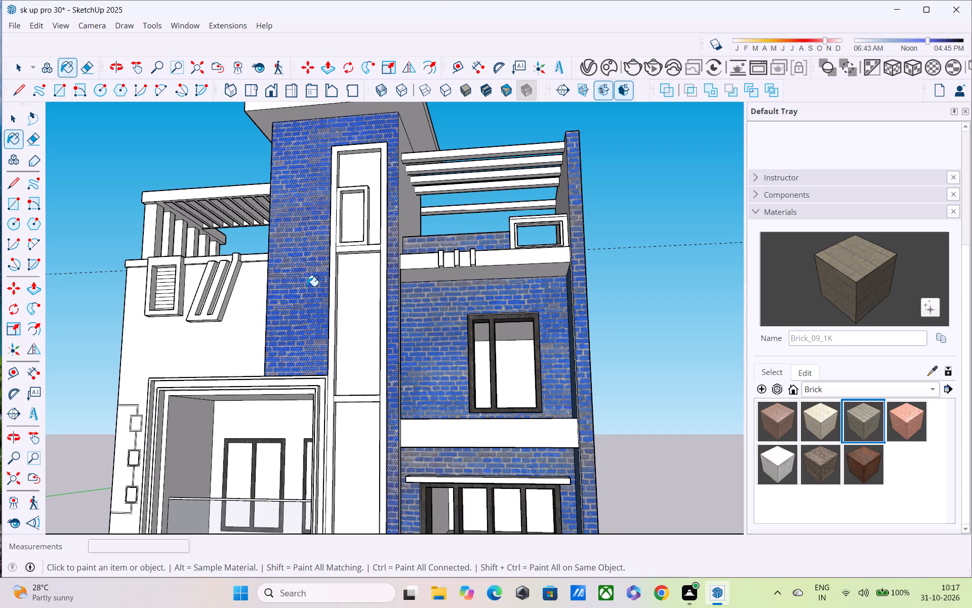
middle_click_drag(333, 306, 368, 381)
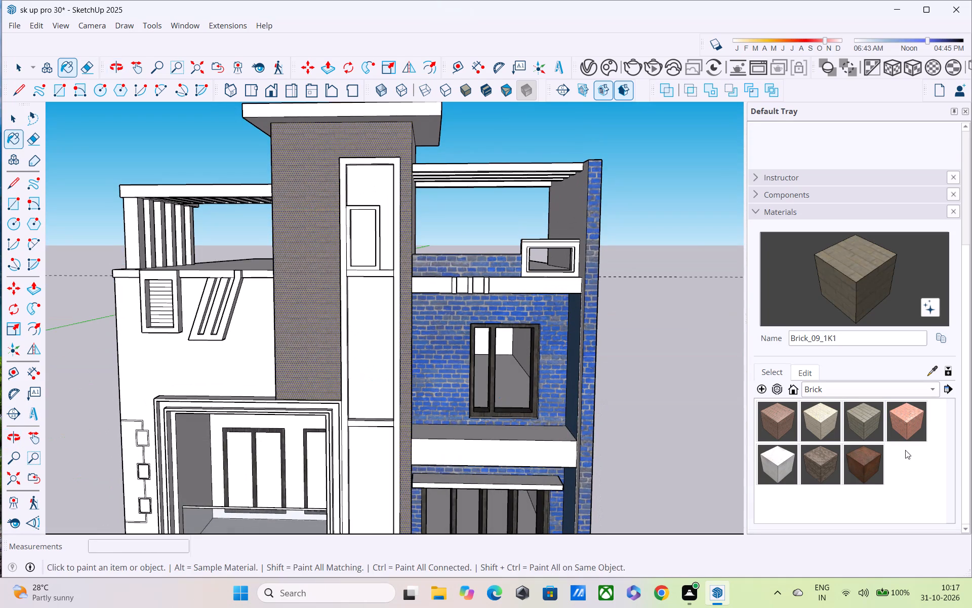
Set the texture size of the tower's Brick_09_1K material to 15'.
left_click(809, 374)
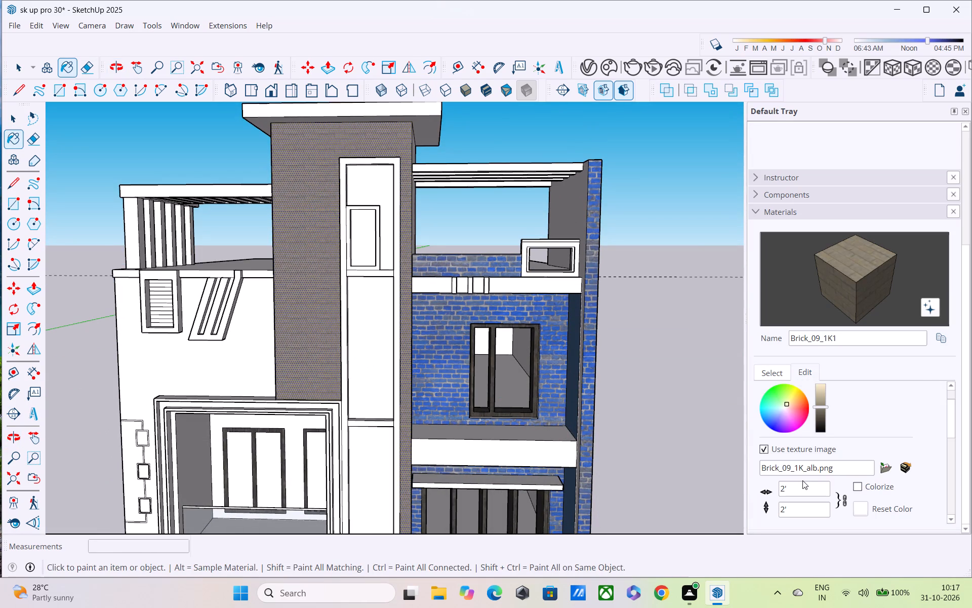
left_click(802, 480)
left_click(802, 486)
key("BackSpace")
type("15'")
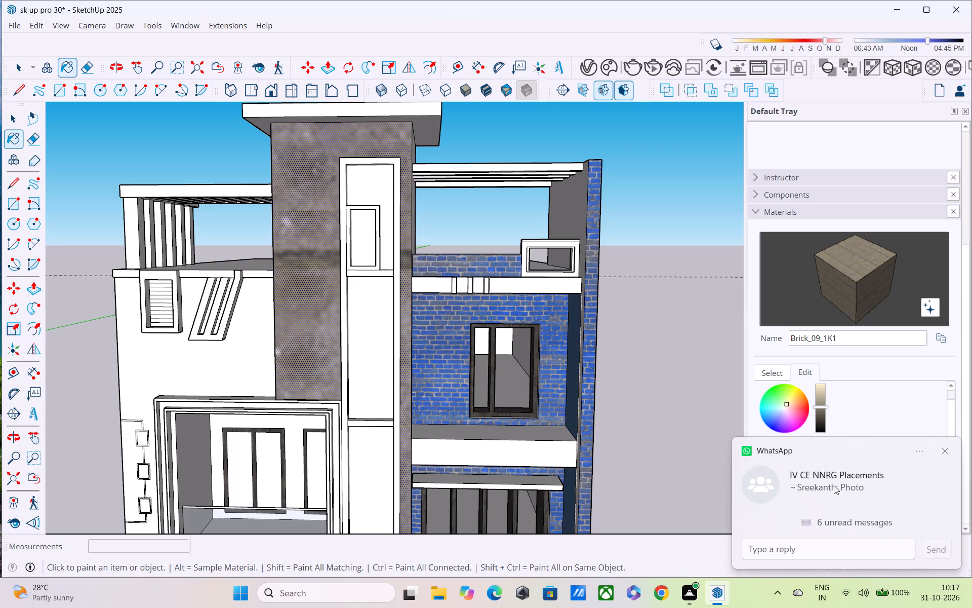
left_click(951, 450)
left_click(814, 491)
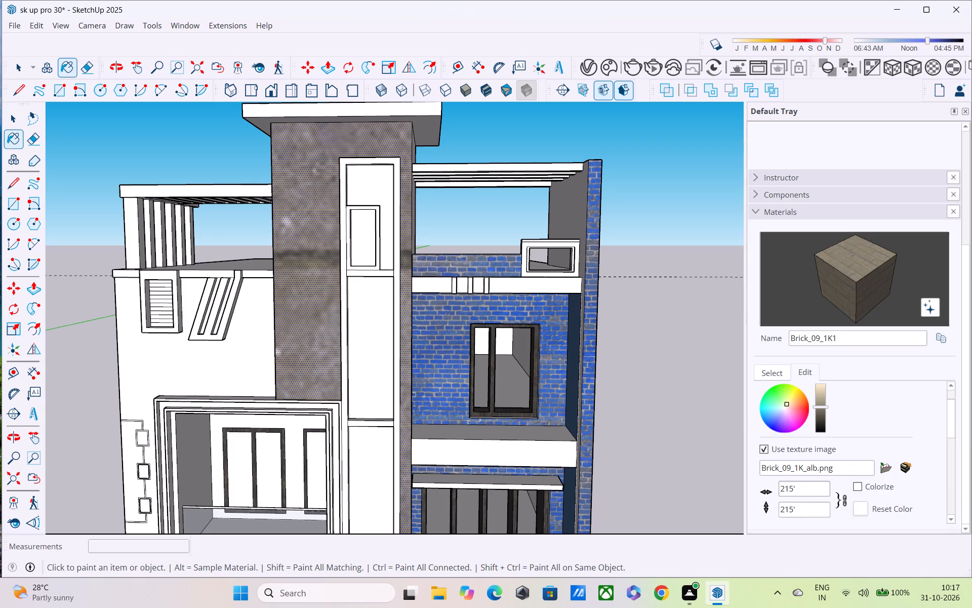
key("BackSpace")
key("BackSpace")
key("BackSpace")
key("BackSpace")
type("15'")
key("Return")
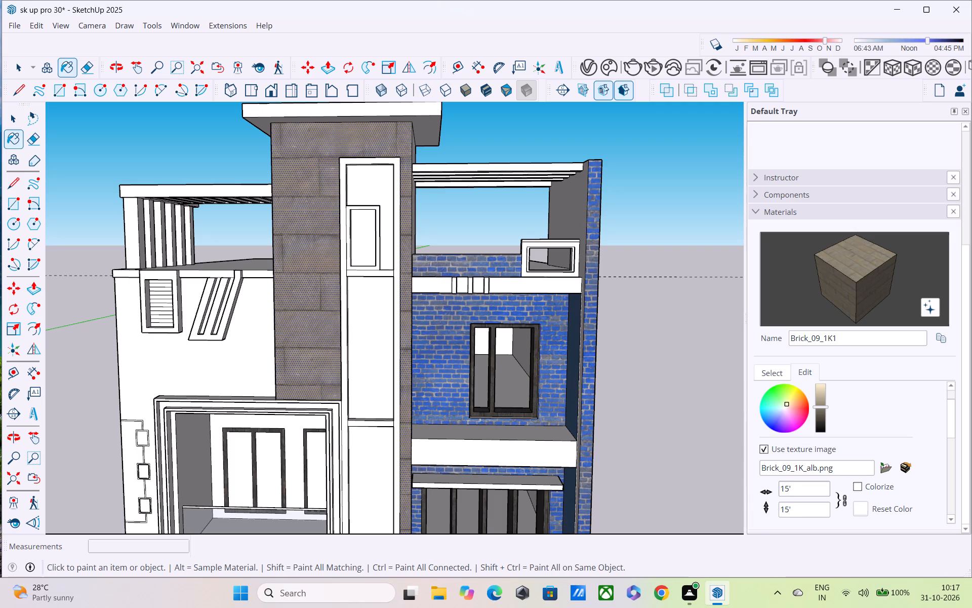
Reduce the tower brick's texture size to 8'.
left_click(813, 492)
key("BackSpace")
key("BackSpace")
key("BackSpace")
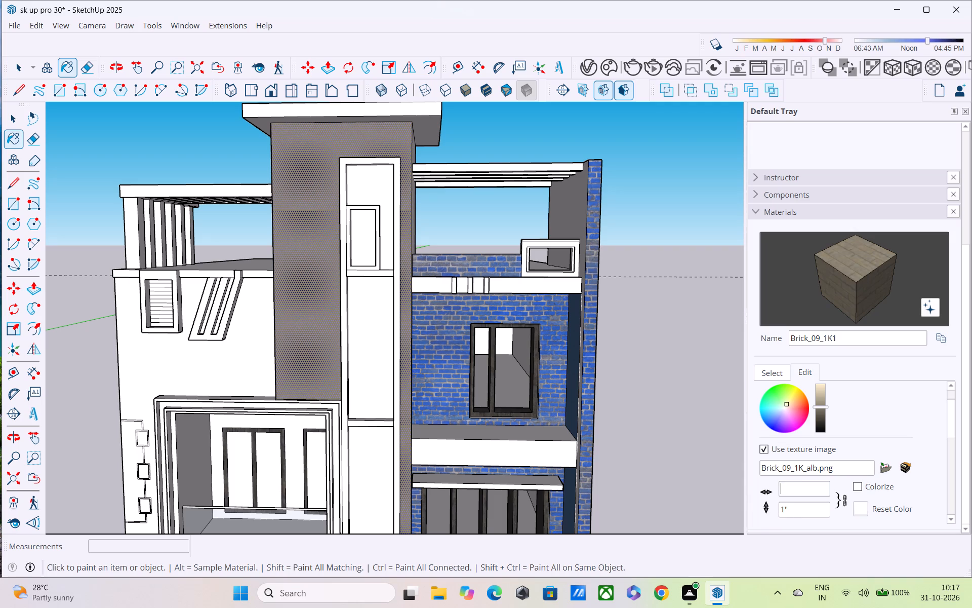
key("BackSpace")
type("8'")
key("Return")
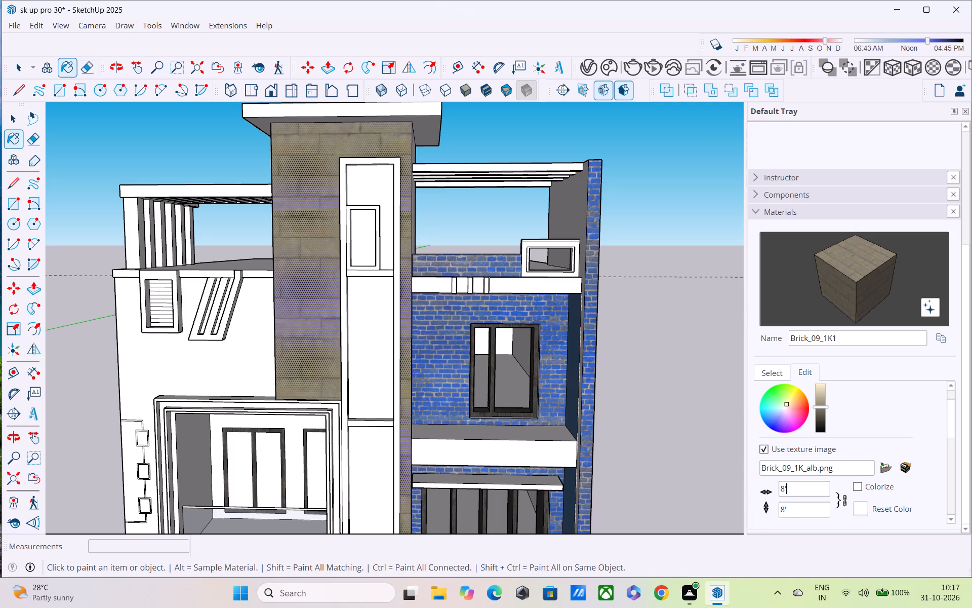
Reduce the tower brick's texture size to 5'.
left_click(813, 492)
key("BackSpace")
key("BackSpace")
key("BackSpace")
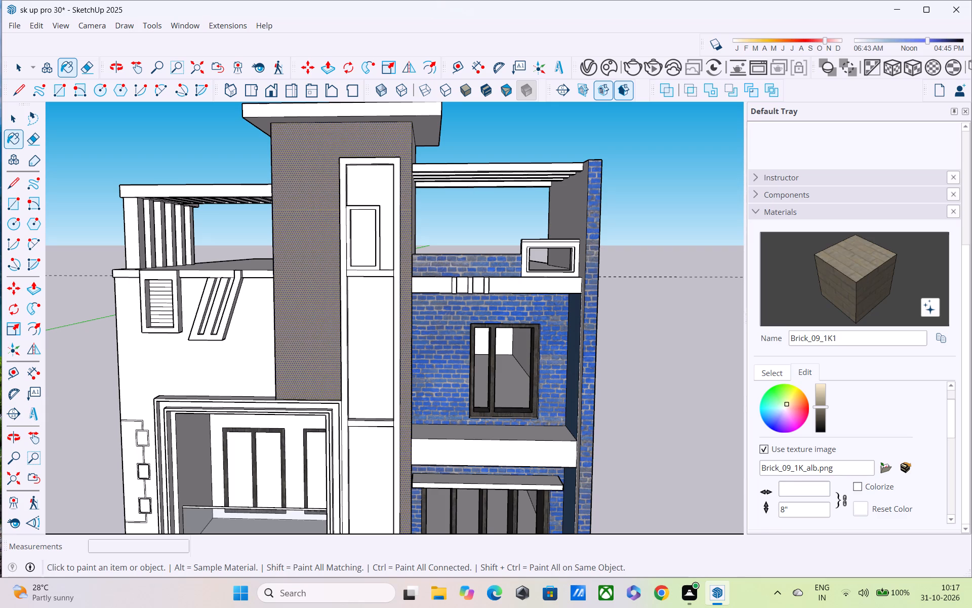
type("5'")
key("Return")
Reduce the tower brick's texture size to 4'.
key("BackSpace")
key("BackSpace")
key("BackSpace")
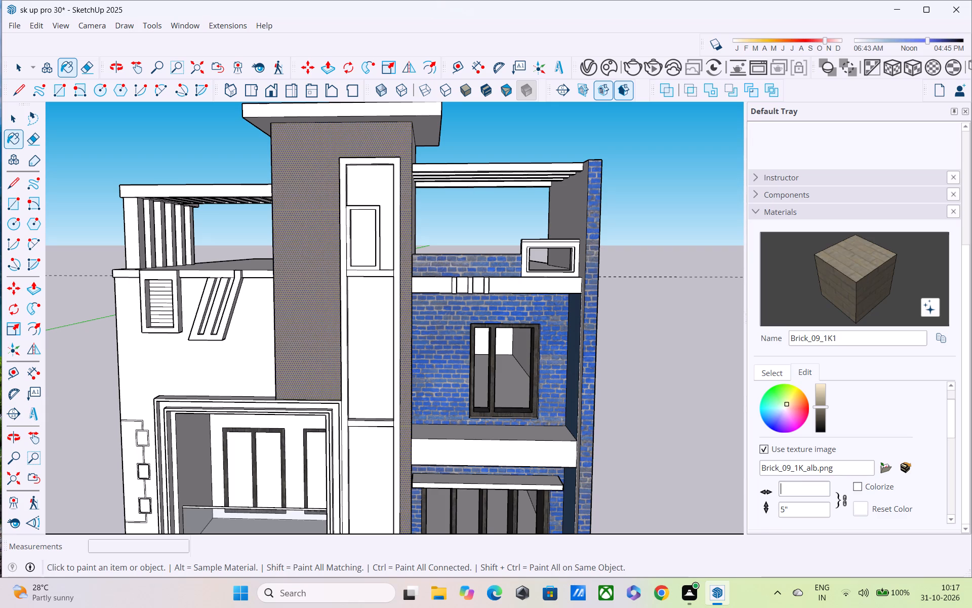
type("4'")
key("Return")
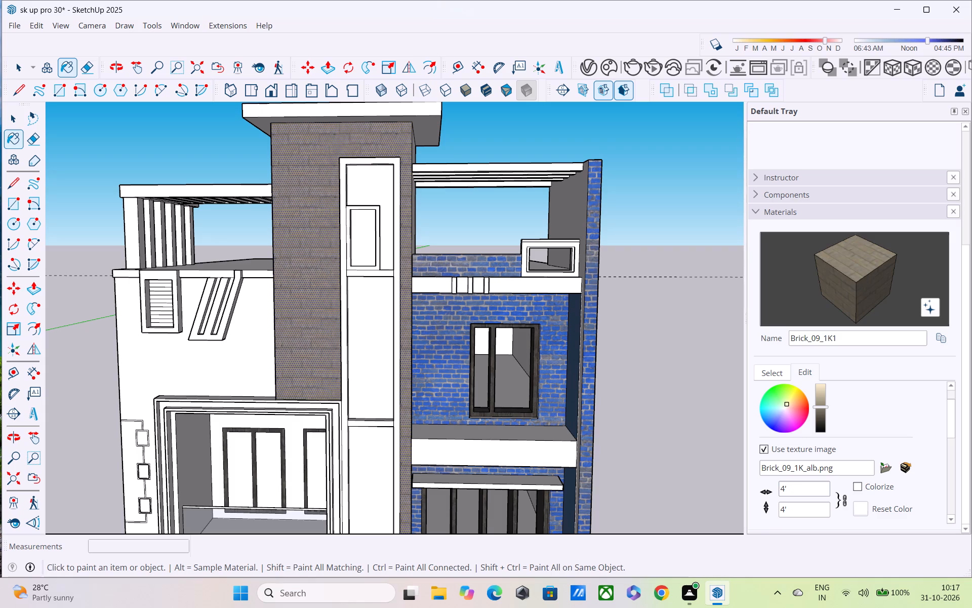
Set the tower brick's texture size to 3'.
key("BackSpace")
key("BackSpace")
key("BackSpace")
type("3'")
key("Return")
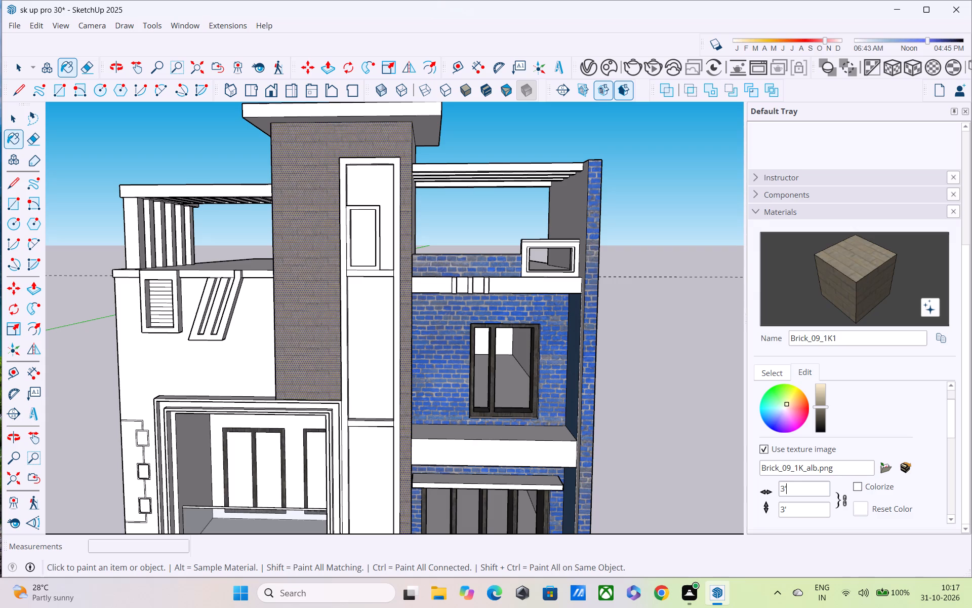
Tint the tower's Brick_09_1K material a medium blue, trying purple and lighter blue shades on the colour wheel.
left_click(800, 369)
left_click_drag(786, 403, 783, 413)
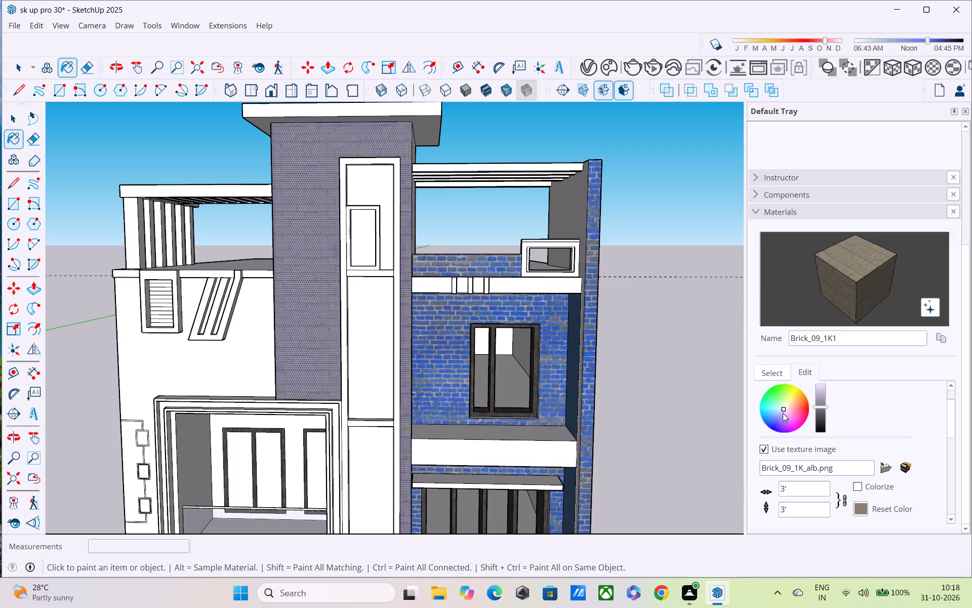
left_click_drag(783, 413, 778, 422)
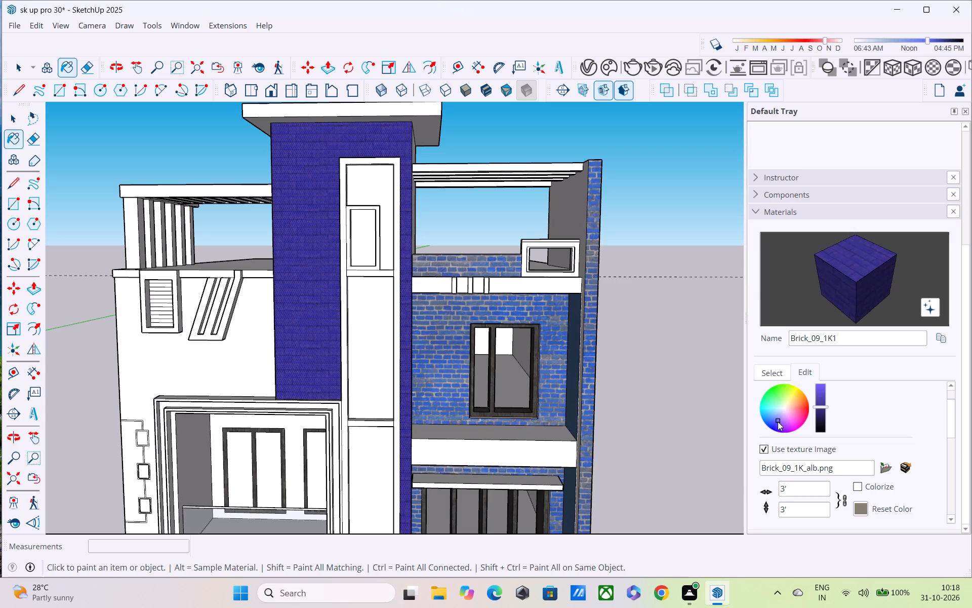
left_click_drag(778, 422, 784, 416)
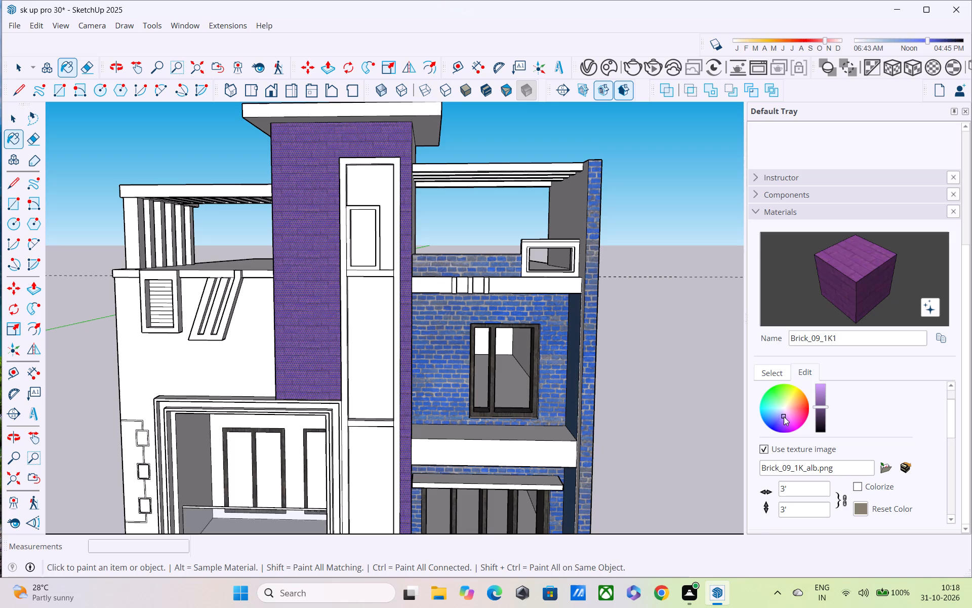
left_click_drag(784, 416, 778, 413)
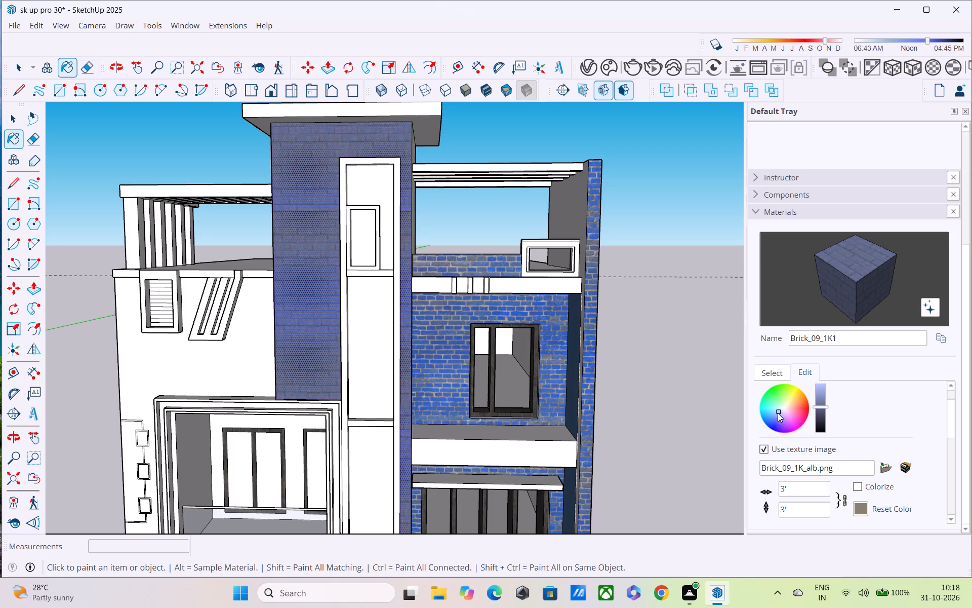
left_click_drag(778, 413, 769, 415)
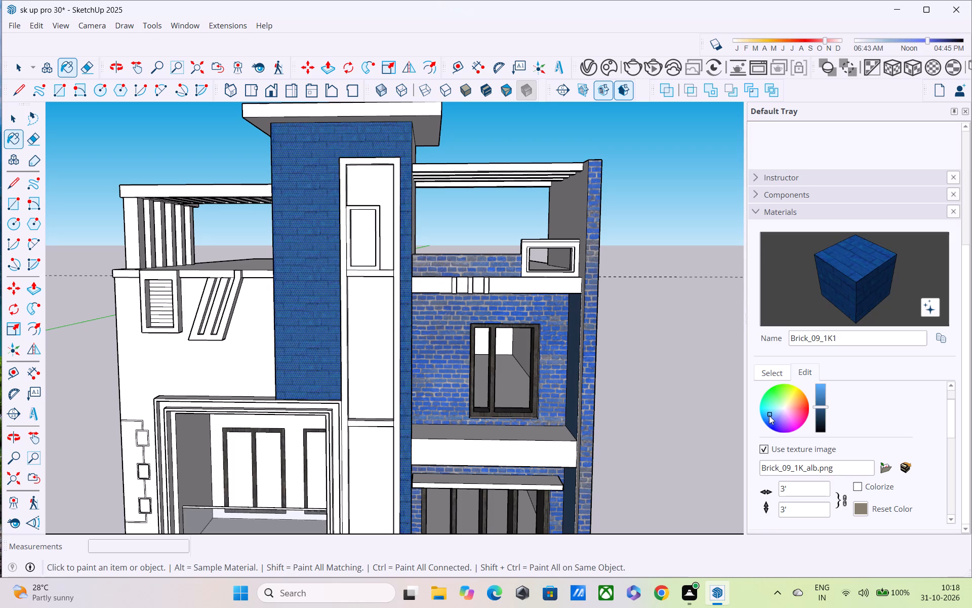
left_click_drag(769, 415, 772, 416)
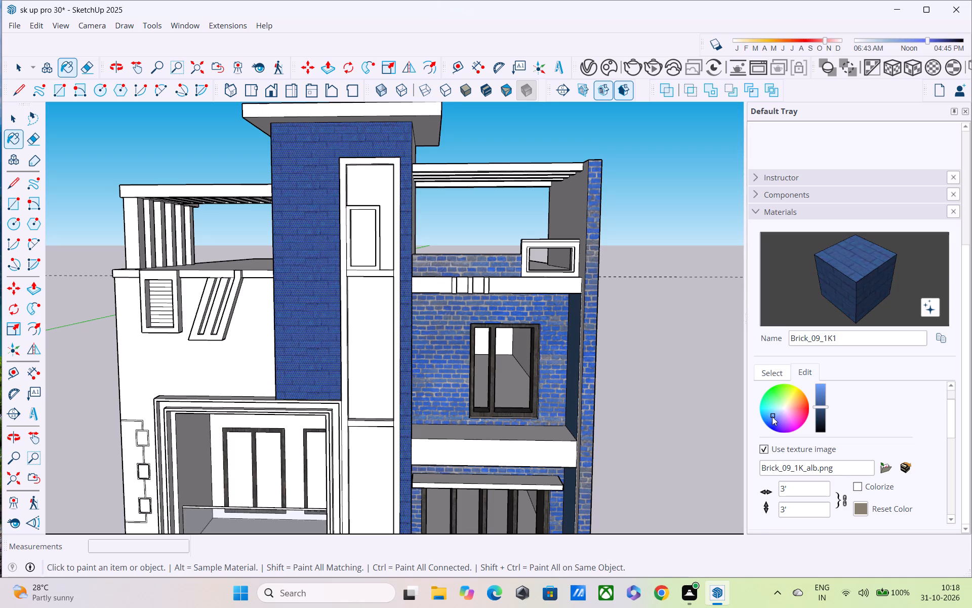
left_click_drag(772, 416, 776, 417)
left_click_drag(776, 417, 775, 417)
left_click_drag(775, 417, 774, 416)
Fine-tune the tint of the tower's Brick_09_1K1 material to a muted steel blue on the colour wheel.
left_click_drag(774, 416, 773, 414)
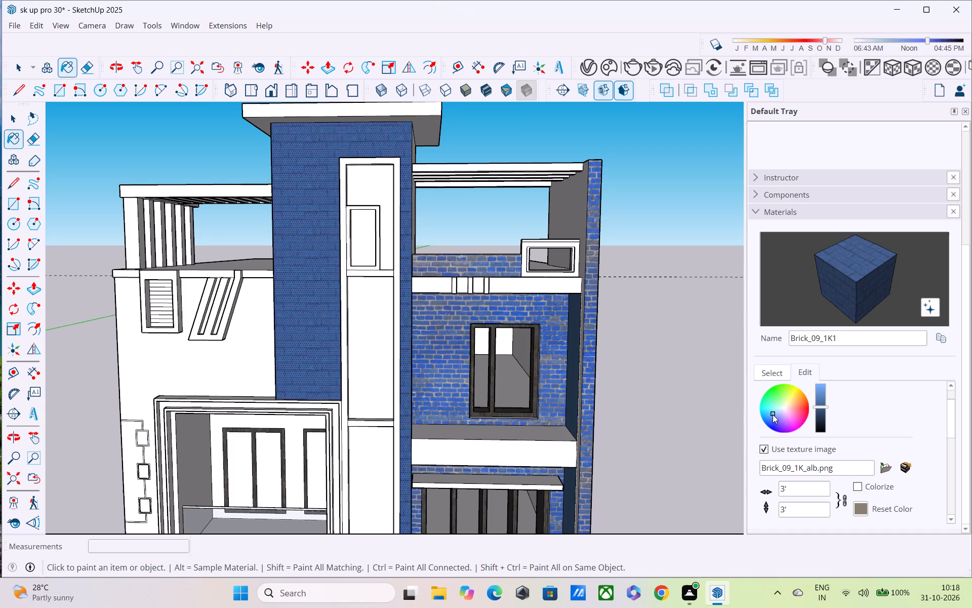
left_click_drag(773, 414, 772, 414)
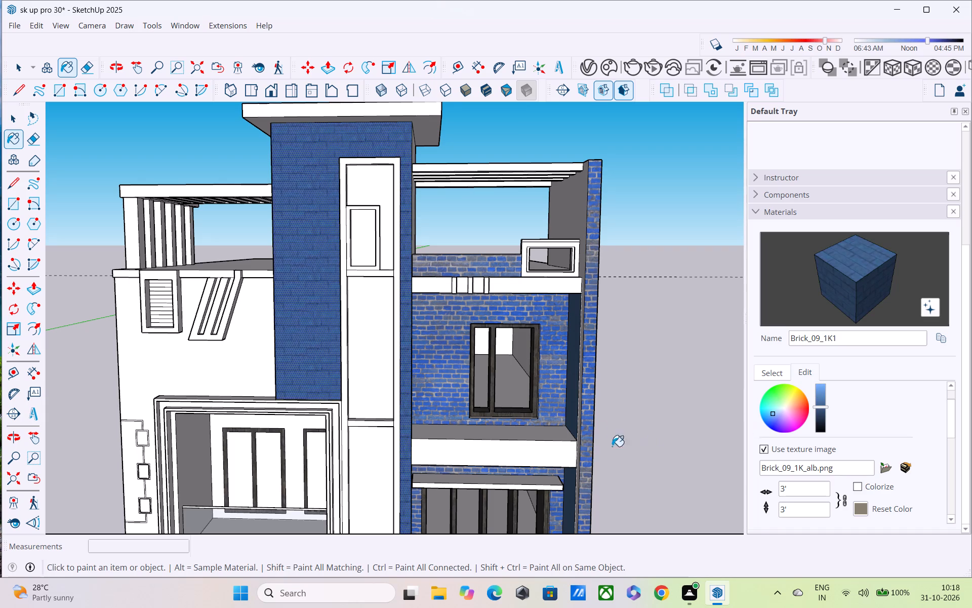
Paint the top-floor window wall and the roof parapet beside the tower with Brick_09_1K1.
scroll(499, 293, "down", 7)
middle_click_drag(463, 359, 351, 286)
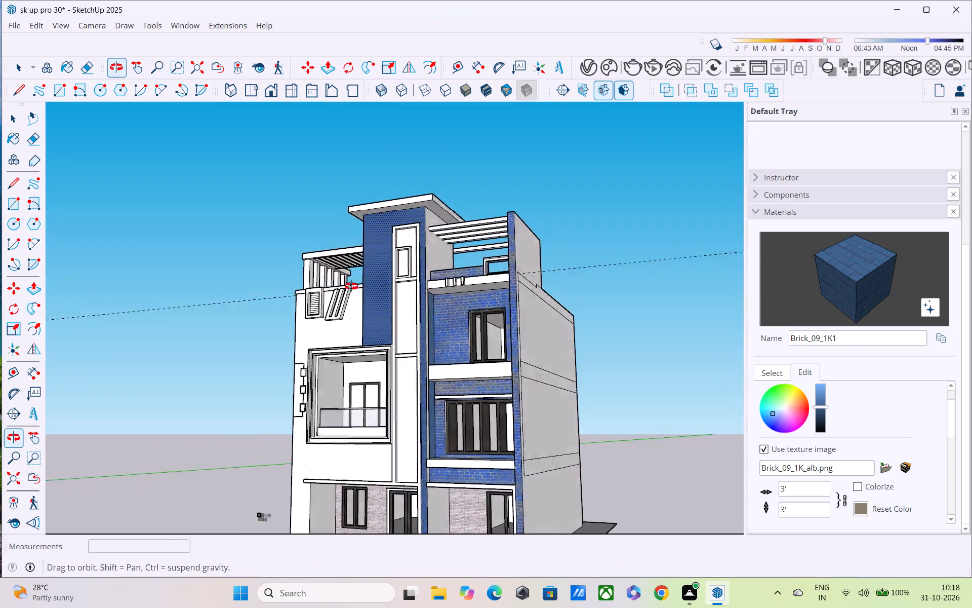
middle_click_drag(351, 286, 445, 352)
scroll(439, 366, "down", 1)
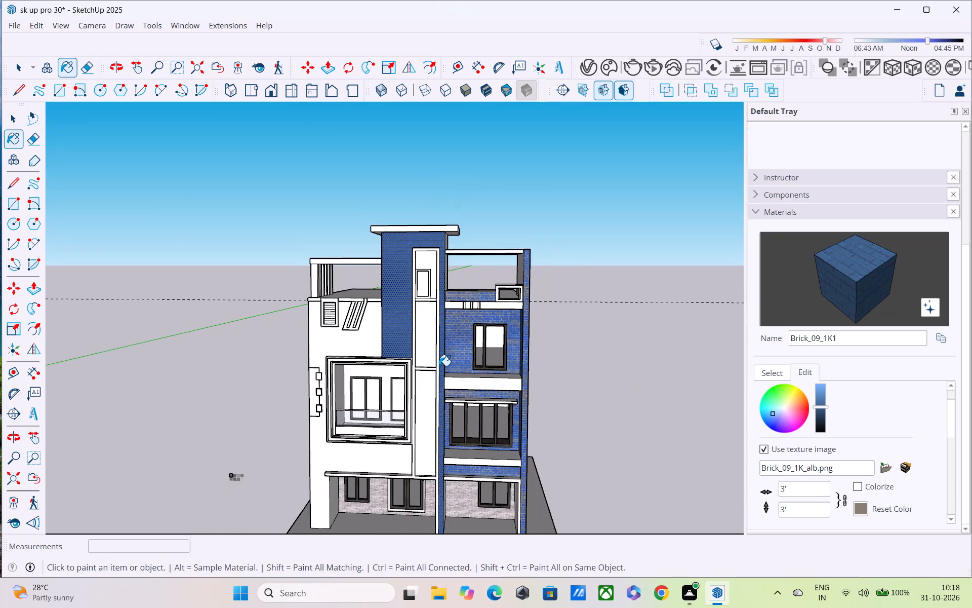
scroll(438, 366, "down", 3)
scroll(446, 381, "up", 7)
scroll(442, 327, "up", 2)
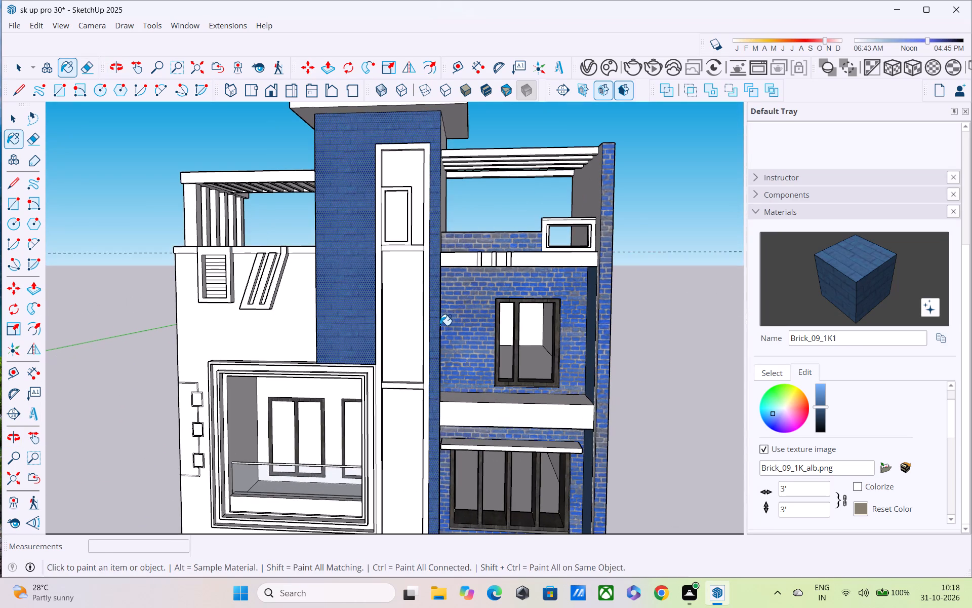
scroll(395, 328, "up", 1)
left_click(466, 299)
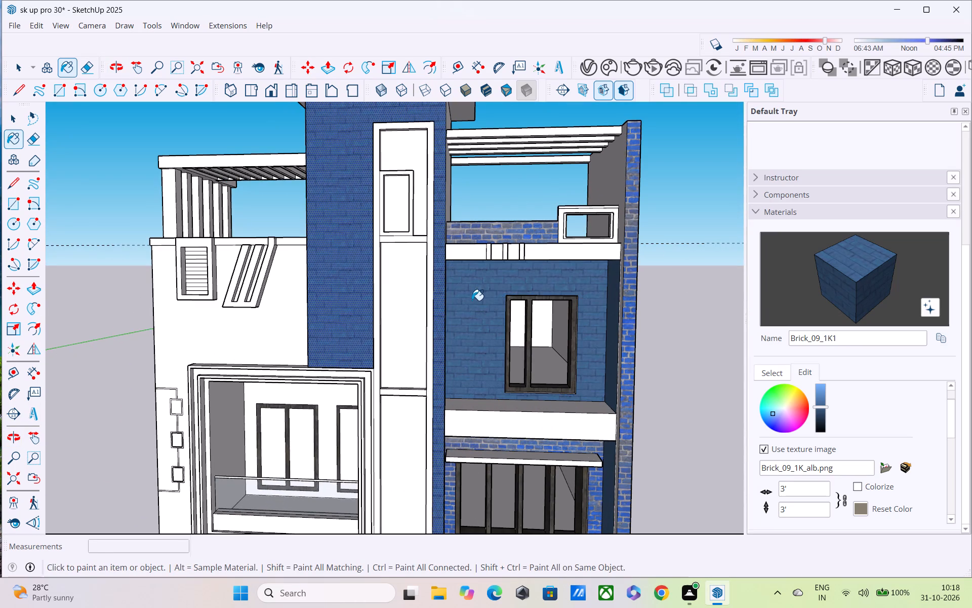
left_click(491, 229)
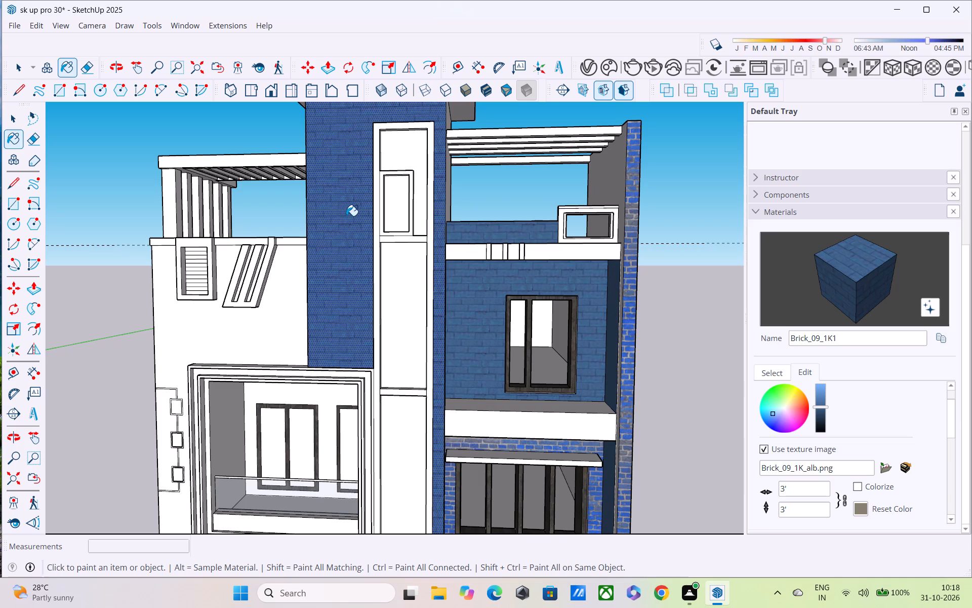
Sample the tower's Brick_09_1K1 and paint the outer column and the first-floor window wall with it.
key("space")
scroll(848, 408, "up", 1)
left_click(772, 374)
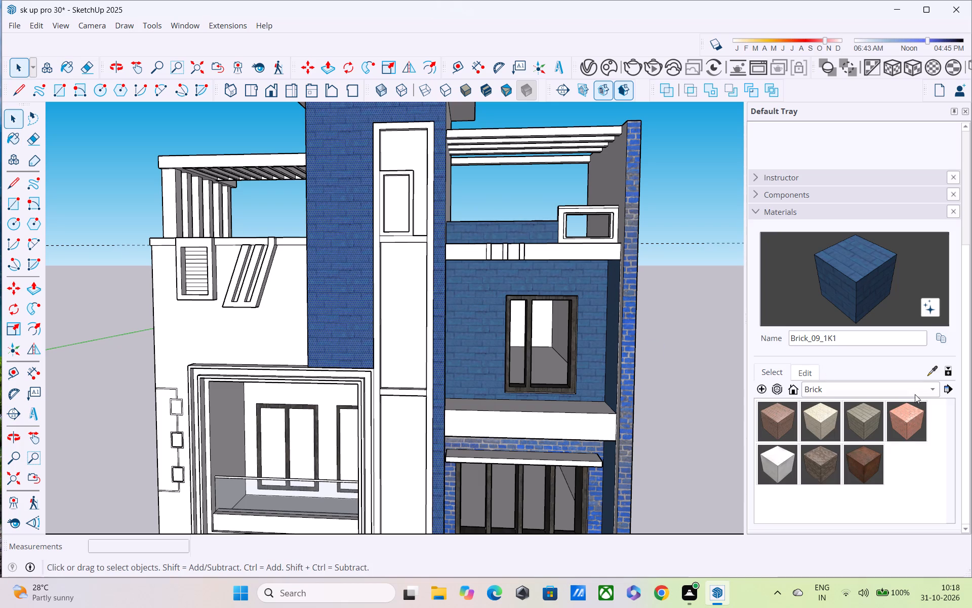
left_click(927, 370)
left_click(336, 263)
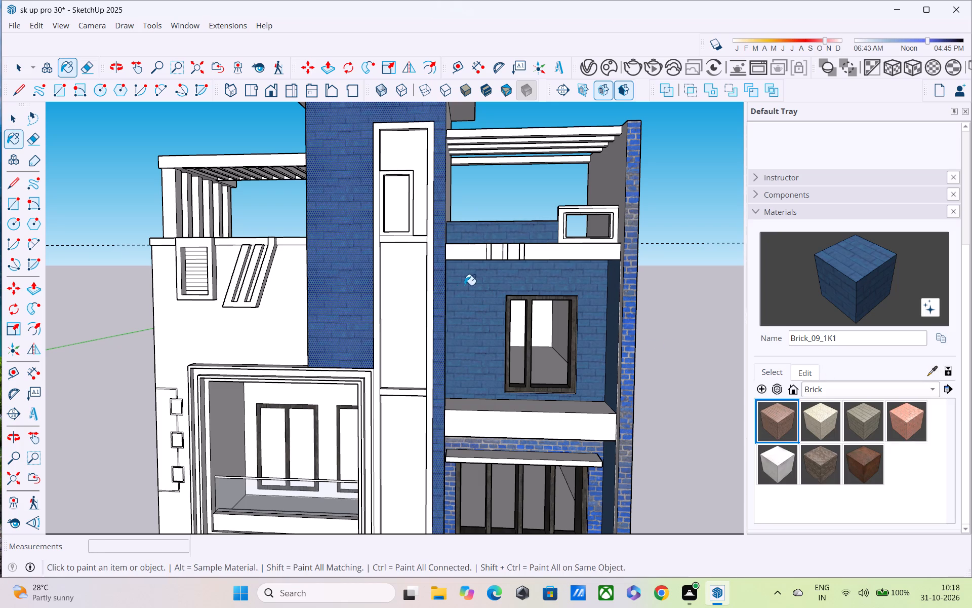
left_click(469, 287)
left_click(488, 237)
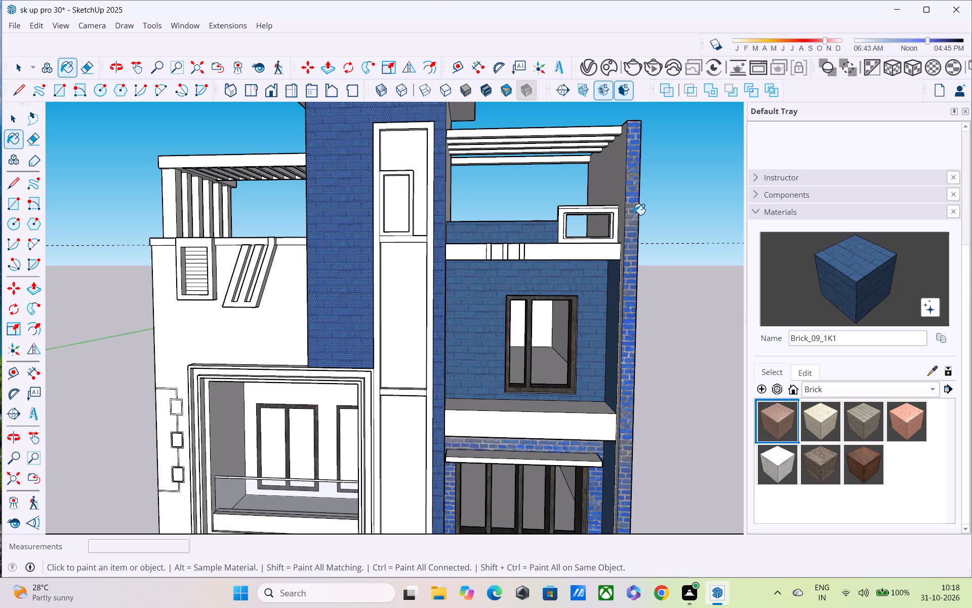
left_click(633, 215)
scroll(624, 289, "down", 1)
middle_click_drag(542, 332, 515, 209)
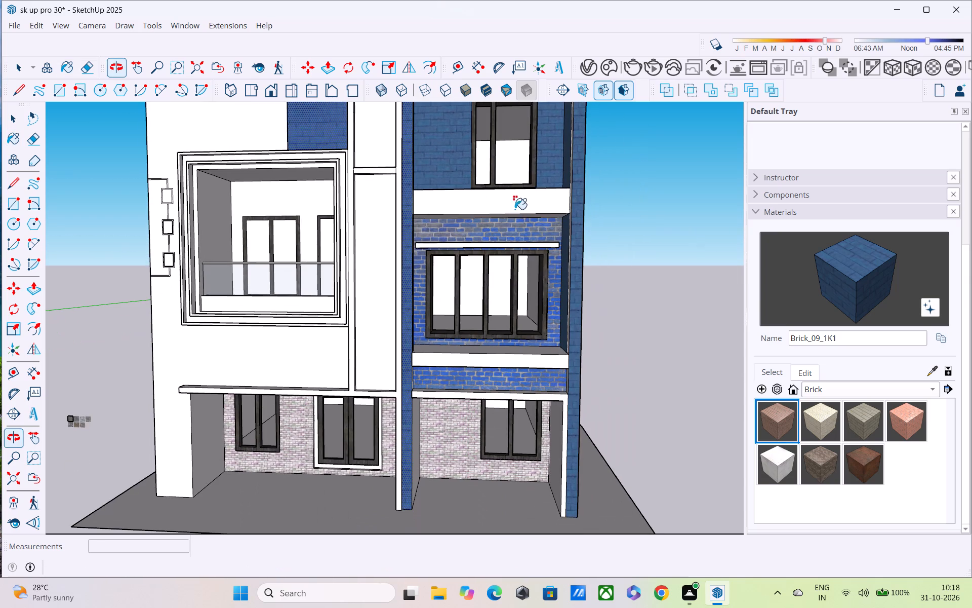
left_click(507, 227)
middle_click_drag(511, 394, 505, 307, "shift")
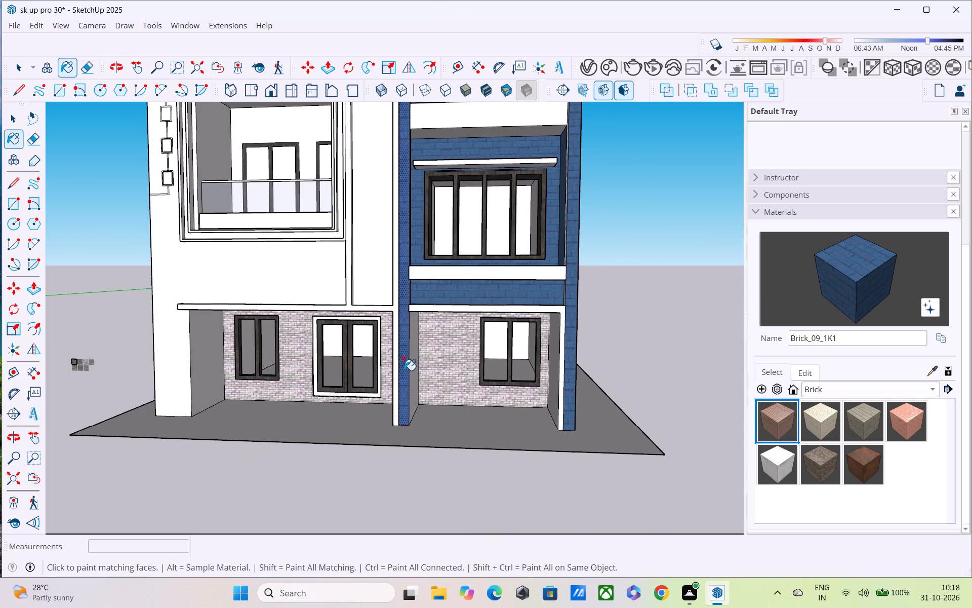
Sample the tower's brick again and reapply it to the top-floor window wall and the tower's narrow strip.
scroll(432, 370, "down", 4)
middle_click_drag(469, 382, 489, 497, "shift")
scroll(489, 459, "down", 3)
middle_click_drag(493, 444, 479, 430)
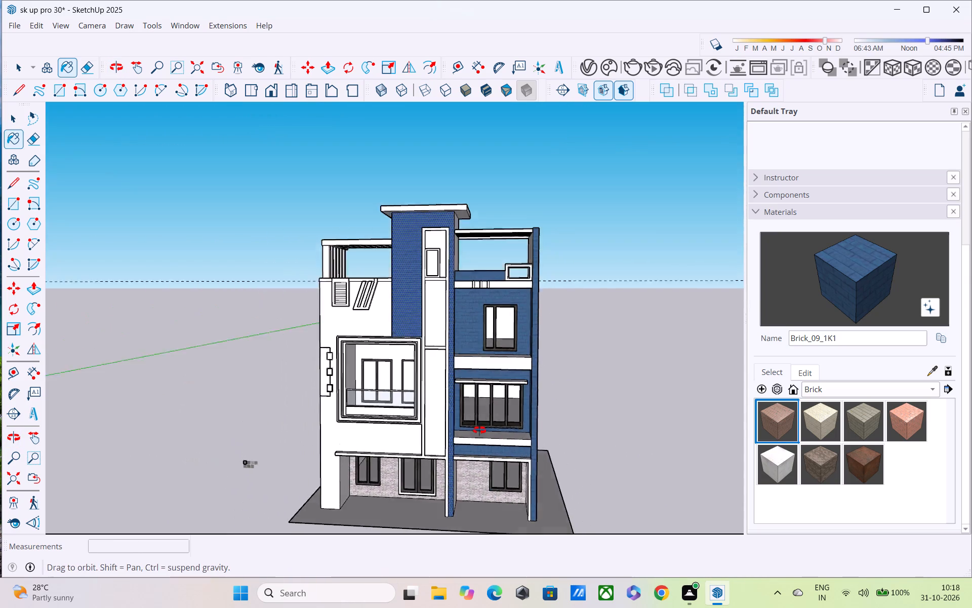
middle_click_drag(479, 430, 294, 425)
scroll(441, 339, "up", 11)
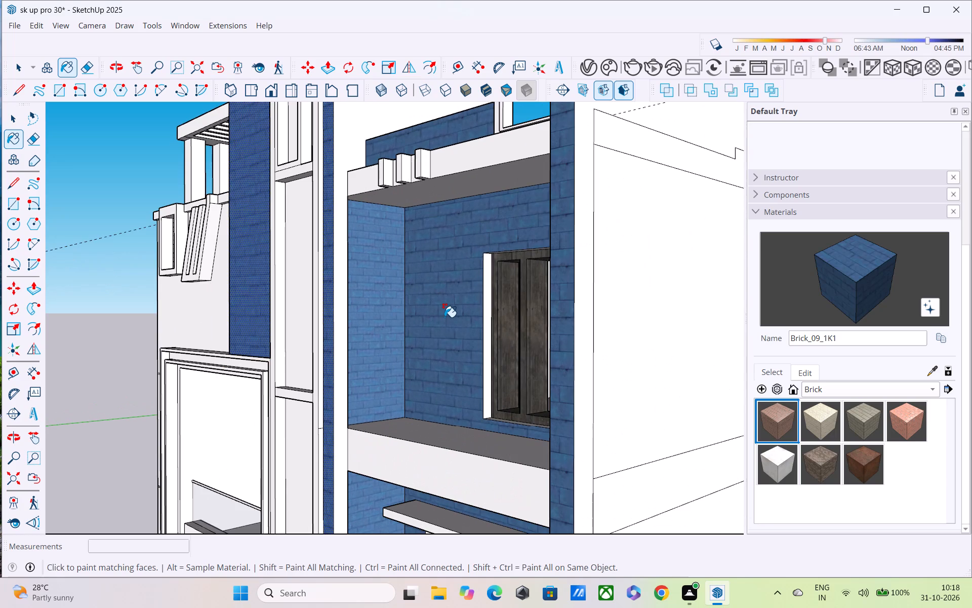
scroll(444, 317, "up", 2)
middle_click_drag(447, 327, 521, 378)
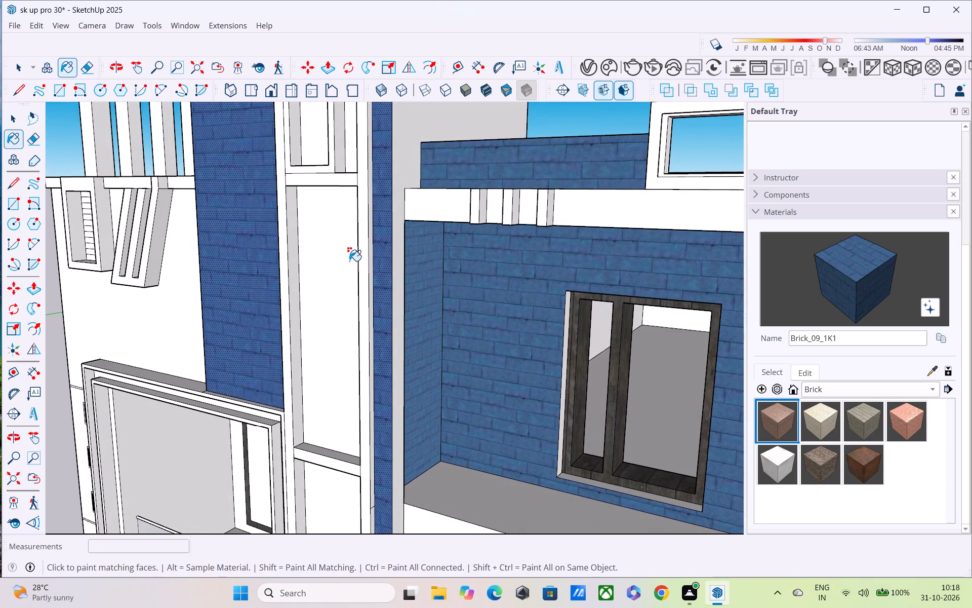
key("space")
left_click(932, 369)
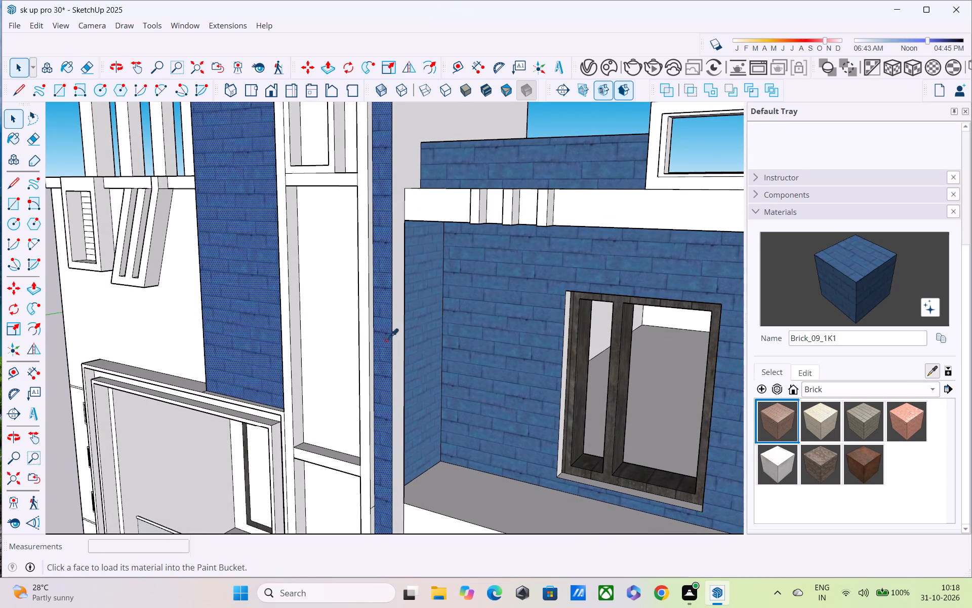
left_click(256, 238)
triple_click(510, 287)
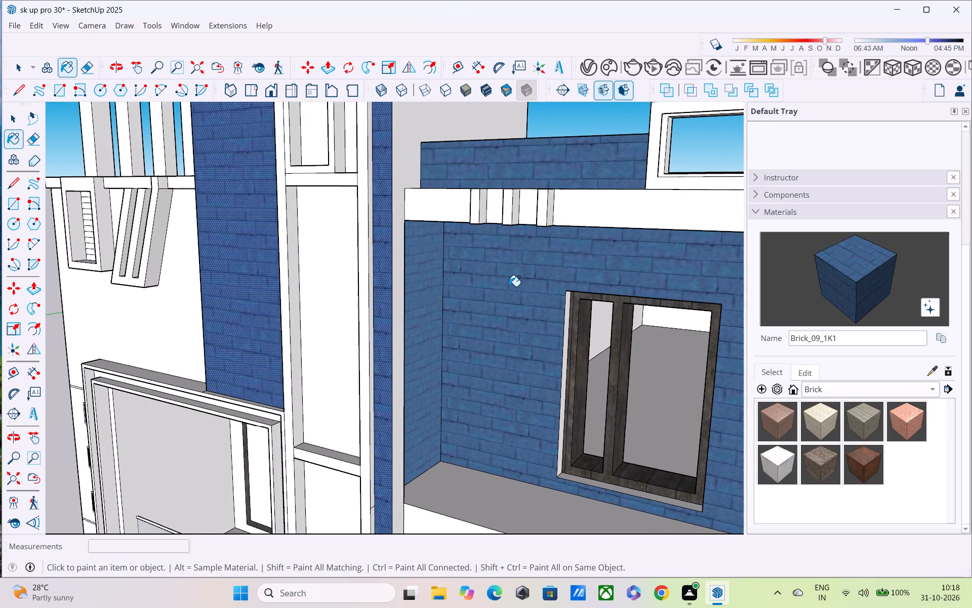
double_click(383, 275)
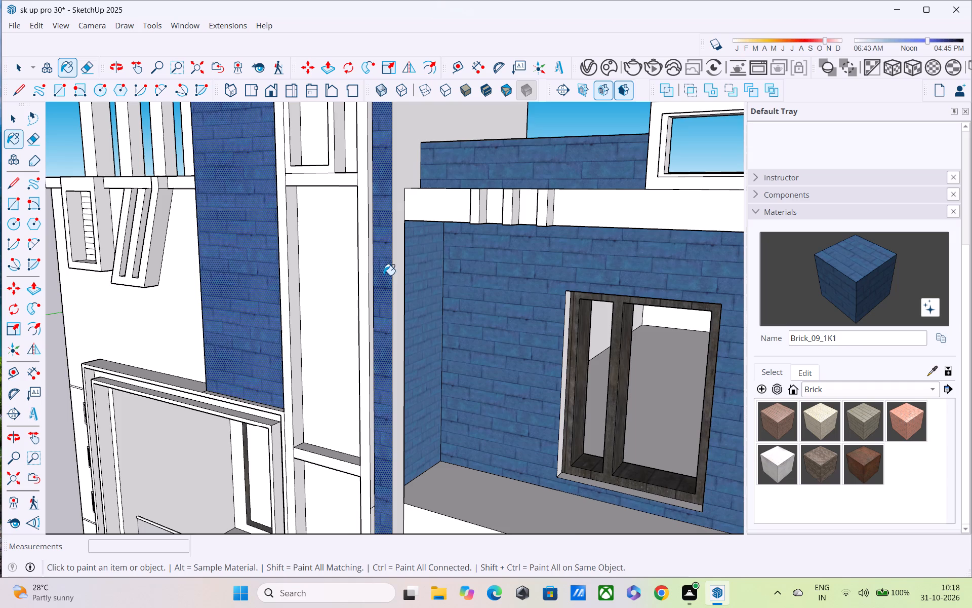
Examine the repainted blue brick facade from several angles.
scroll(401, 291, "down", 1)
scroll(549, 277, "down", 4)
middle_click_drag(470, 330, 655, 289)
scroll(656, 288, "down", 4)
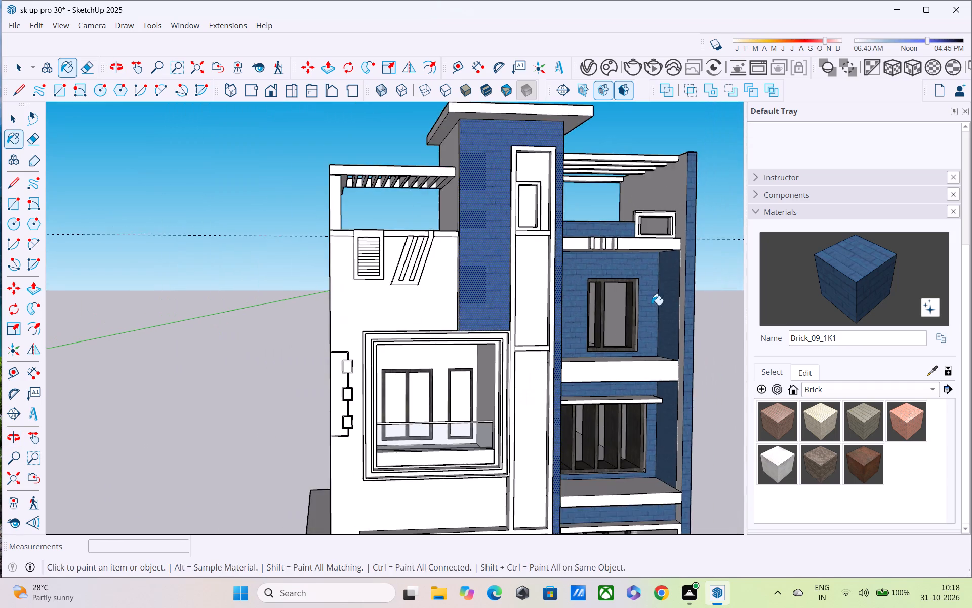
middle_click_drag(595, 330, 561, 263)
scroll(564, 264, "down", 2)
middle_click_drag(574, 292, 515, 263)
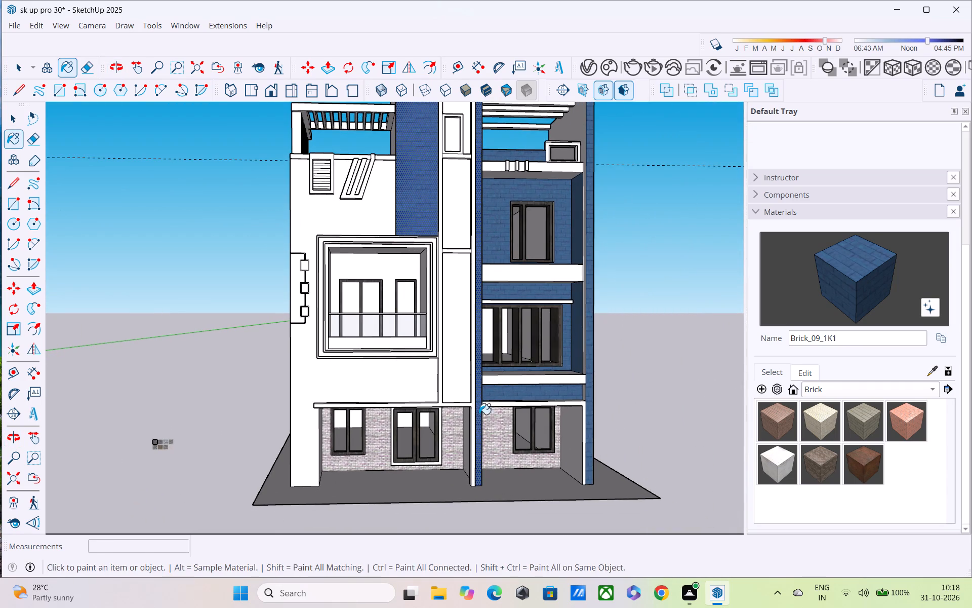
scroll(461, 443, "down", 2)
middle_click_drag(460, 445, 338, 484)
key("space")
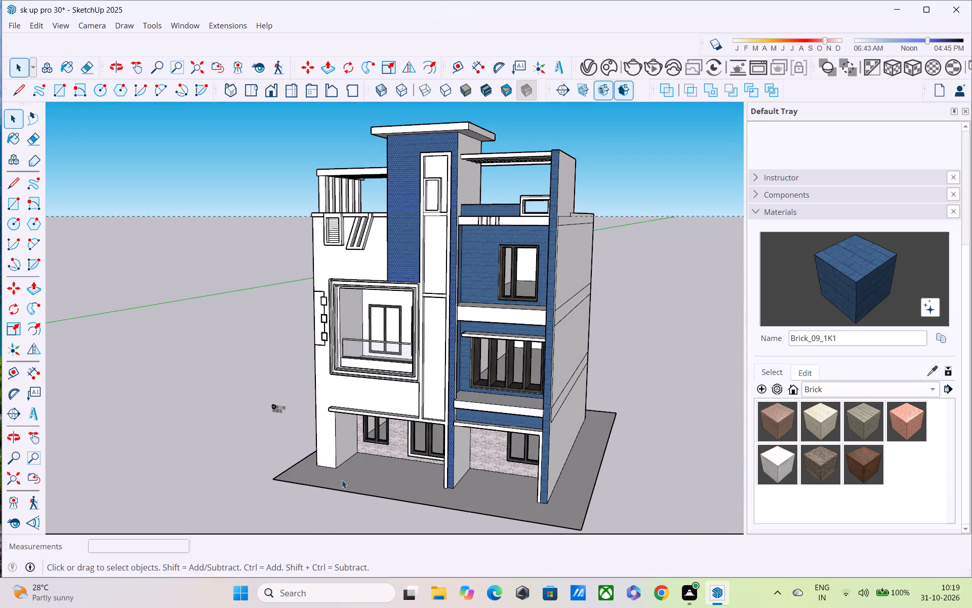
scroll(445, 415, "up", 2)
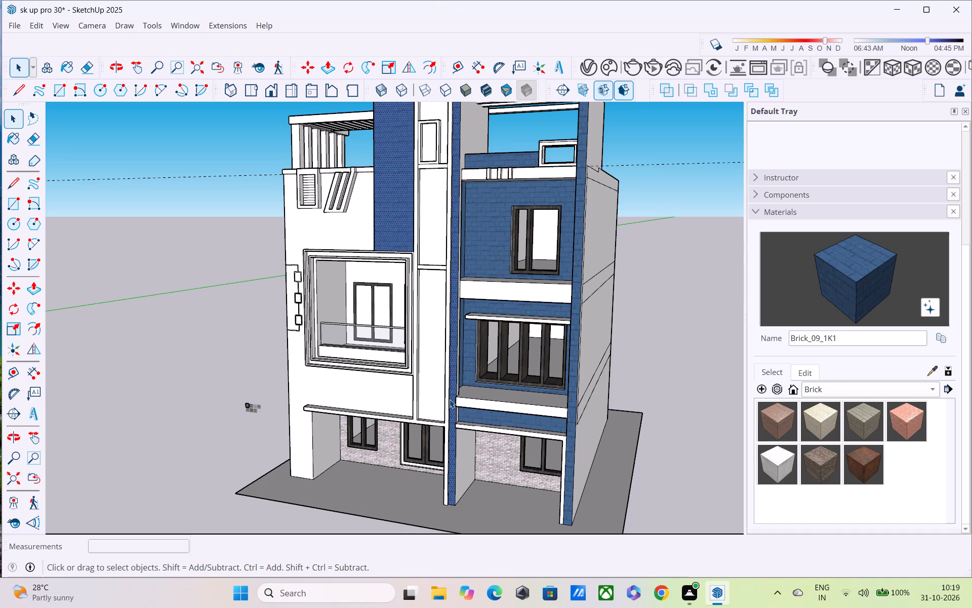
key("space")
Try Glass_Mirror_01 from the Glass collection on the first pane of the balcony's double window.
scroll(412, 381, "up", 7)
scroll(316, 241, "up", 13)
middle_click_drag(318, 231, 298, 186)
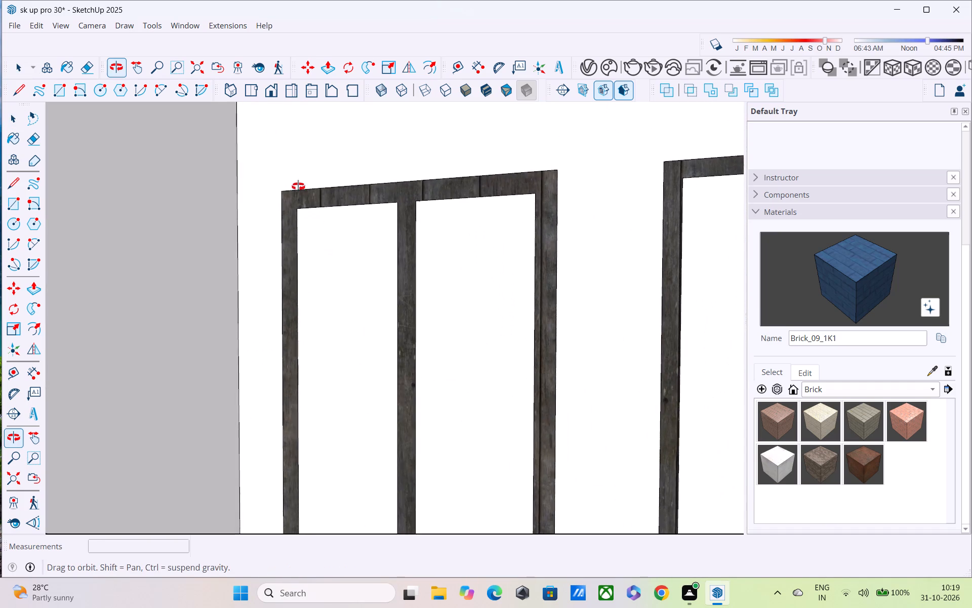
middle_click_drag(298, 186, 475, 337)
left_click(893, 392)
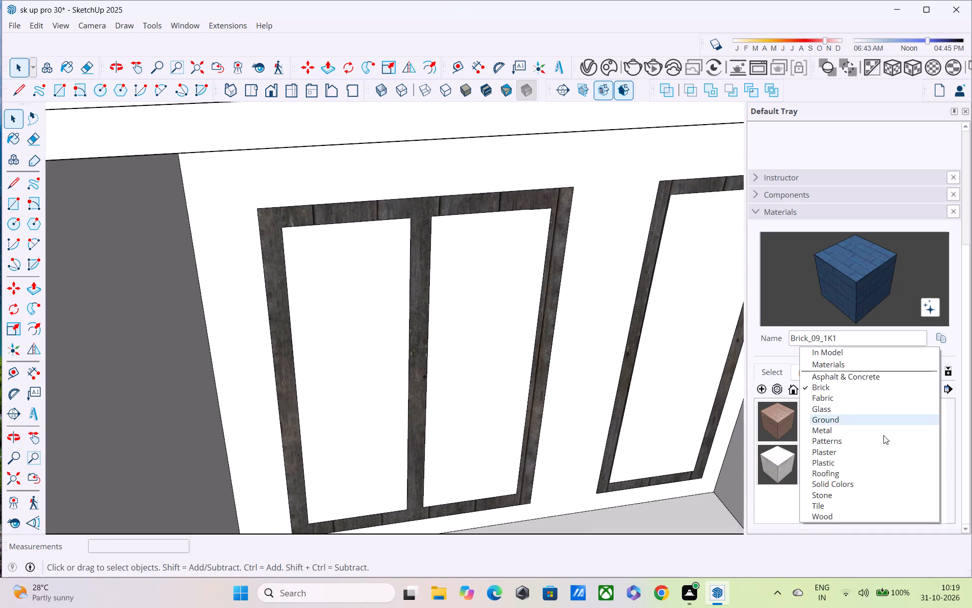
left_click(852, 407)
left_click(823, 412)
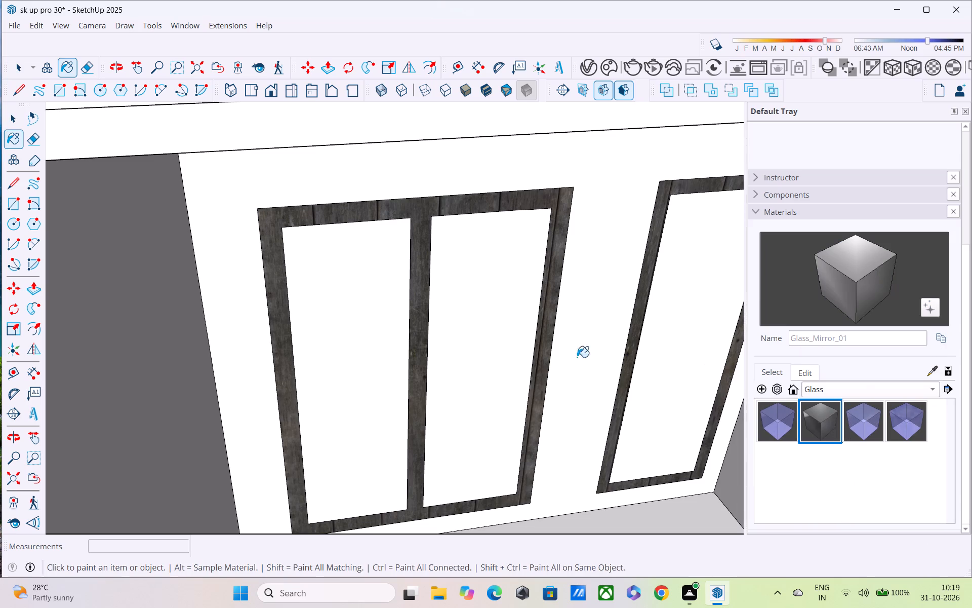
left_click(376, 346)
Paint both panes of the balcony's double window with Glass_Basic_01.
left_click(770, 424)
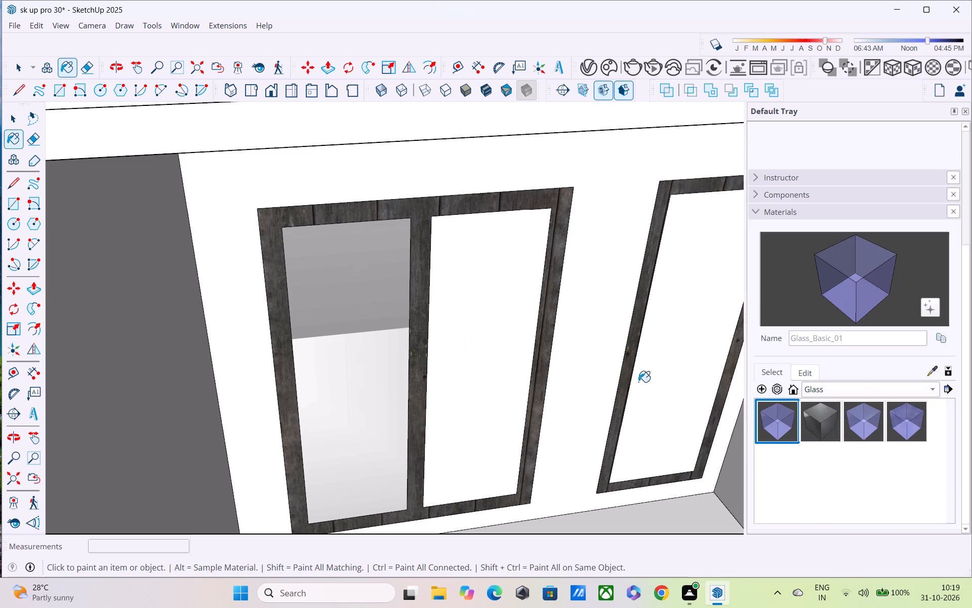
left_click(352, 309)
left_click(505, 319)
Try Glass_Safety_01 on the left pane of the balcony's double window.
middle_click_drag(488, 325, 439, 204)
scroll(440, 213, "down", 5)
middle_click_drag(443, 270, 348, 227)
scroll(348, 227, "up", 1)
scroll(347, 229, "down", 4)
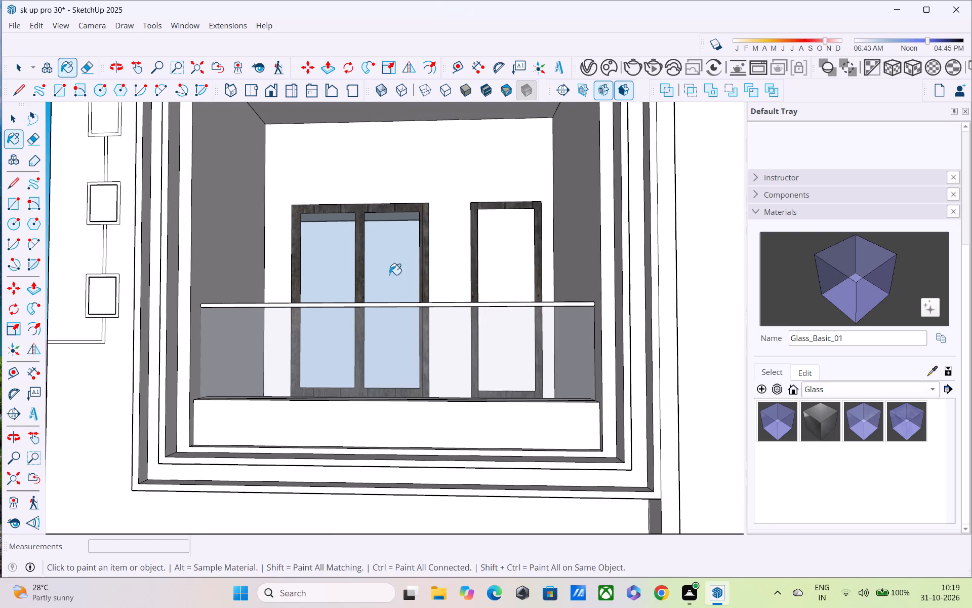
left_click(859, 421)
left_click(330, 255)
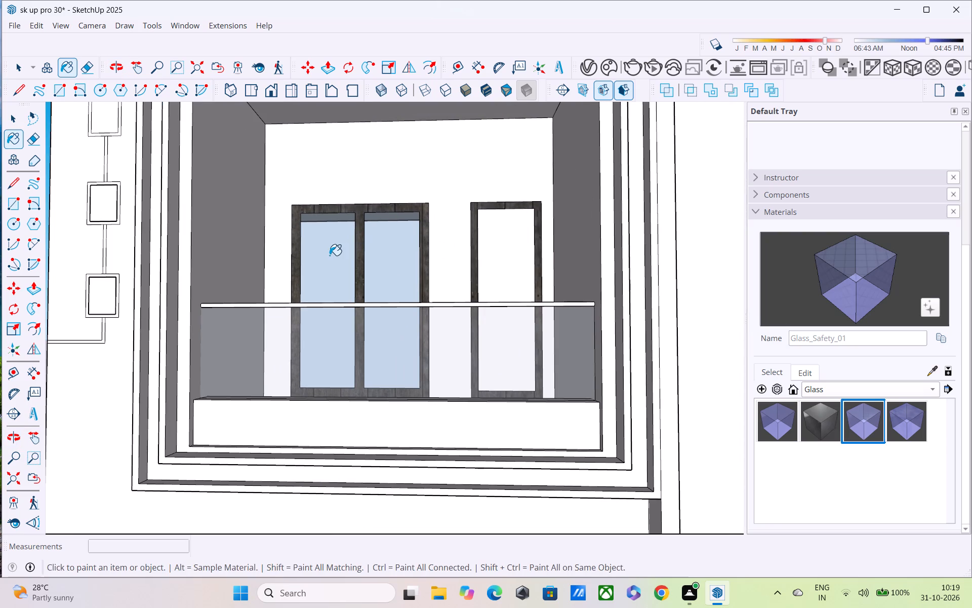
Paint both panes of the balcony's double window and the adjacent door panel with Glass_Mirror_01.
left_click(824, 423)
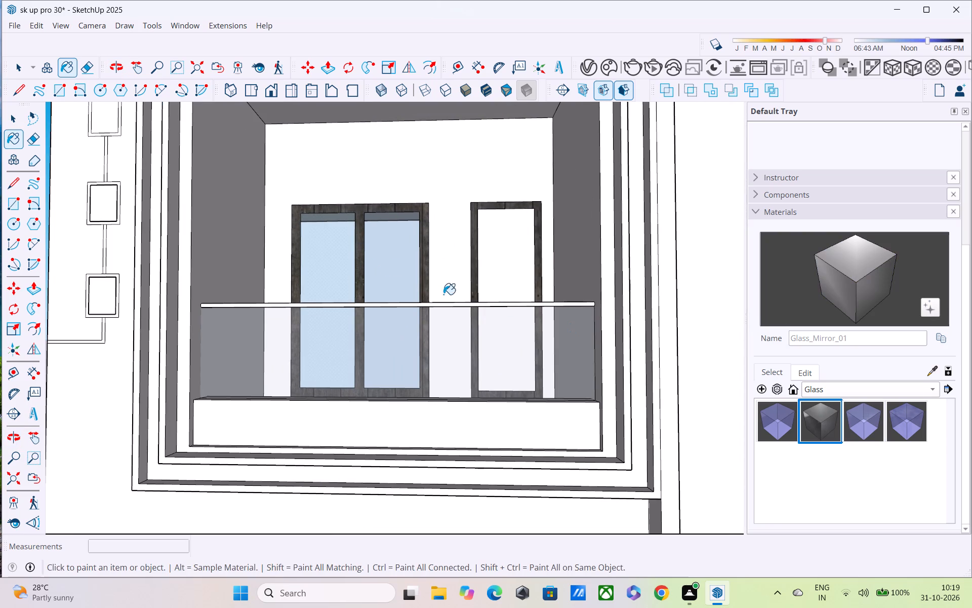
left_click(331, 244)
left_click(413, 291)
left_click(516, 259)
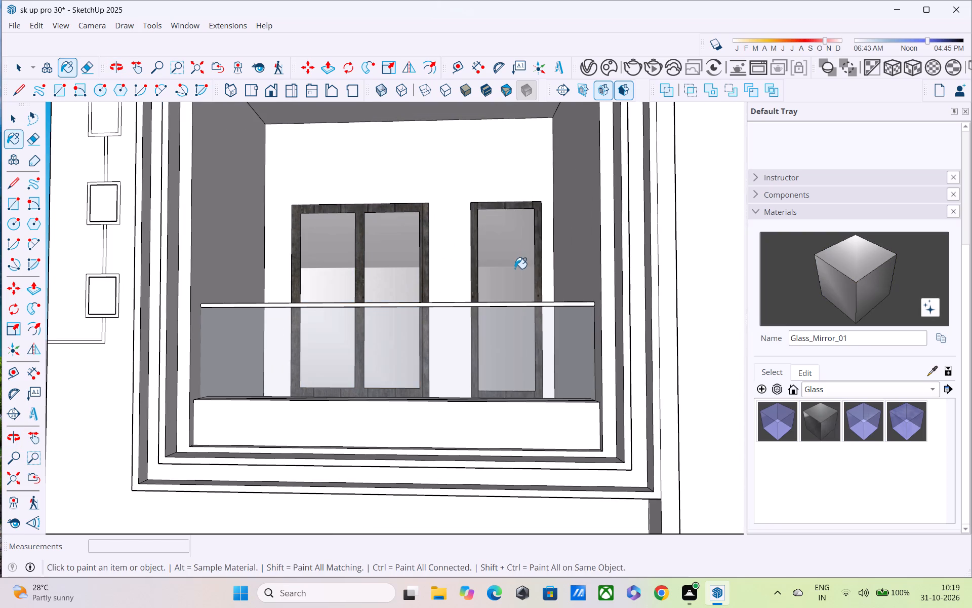
Paint the balcony's single door panel with Wood_Planks_01_1K from the Wood collection.
scroll(514, 273, "down", 3)
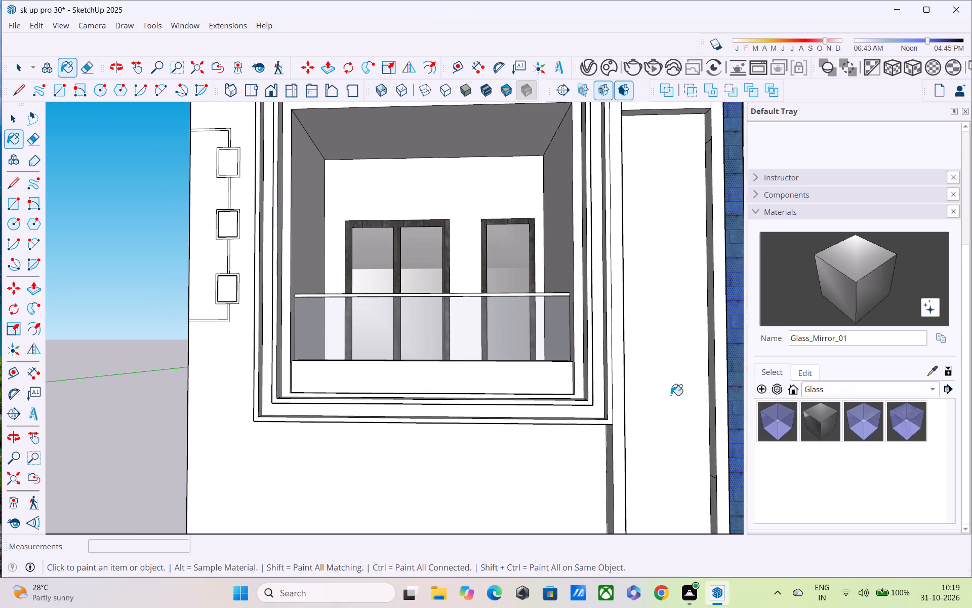
left_click(837, 392)
left_click(839, 498)
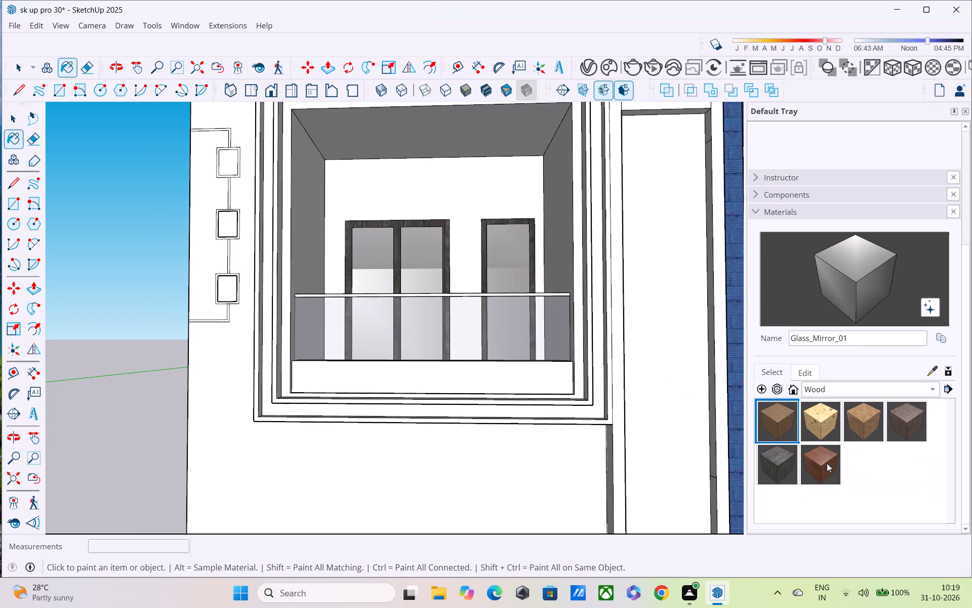
left_click_drag(774, 466, 768, 466)
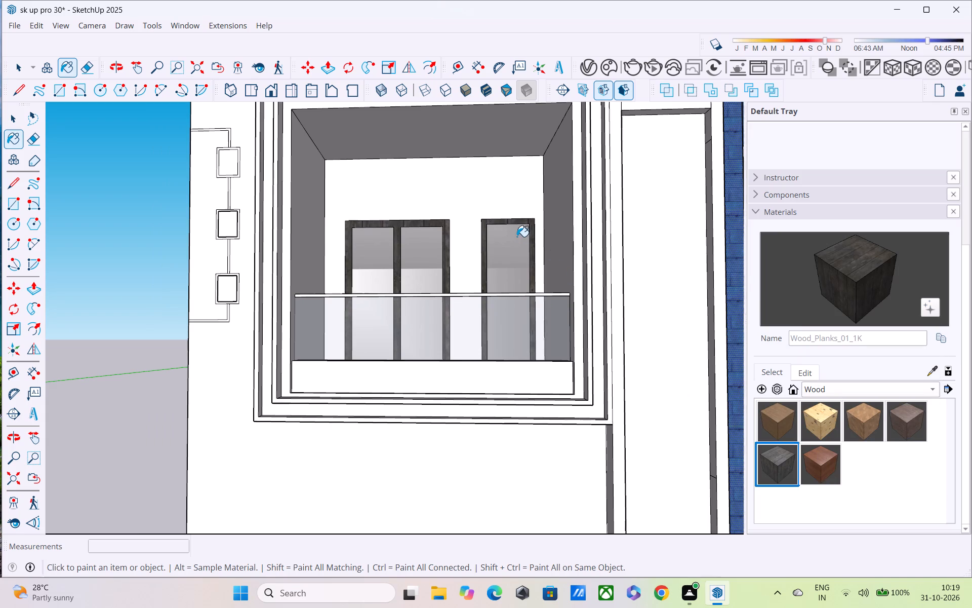
left_click(516, 236)
left_click(927, 413)
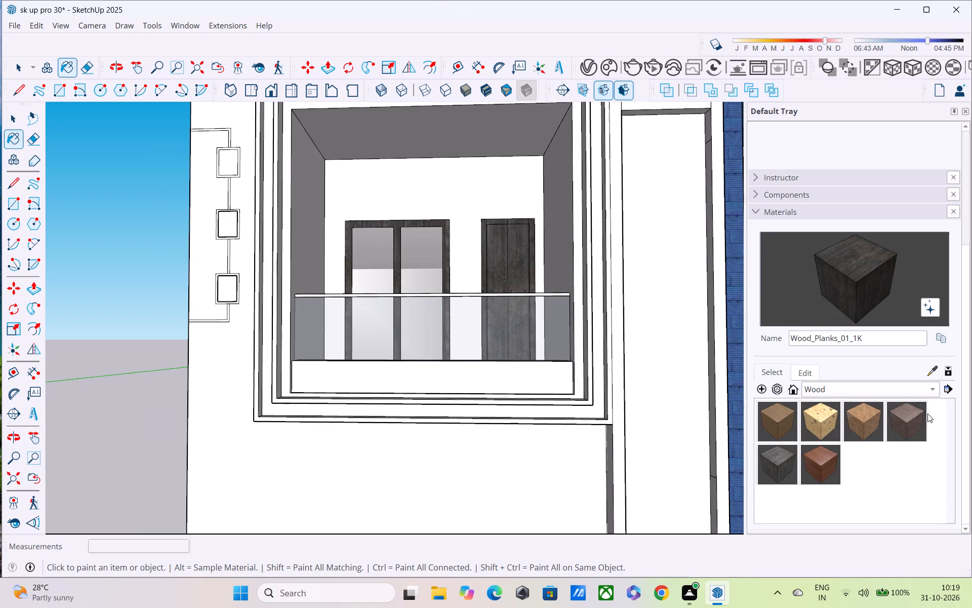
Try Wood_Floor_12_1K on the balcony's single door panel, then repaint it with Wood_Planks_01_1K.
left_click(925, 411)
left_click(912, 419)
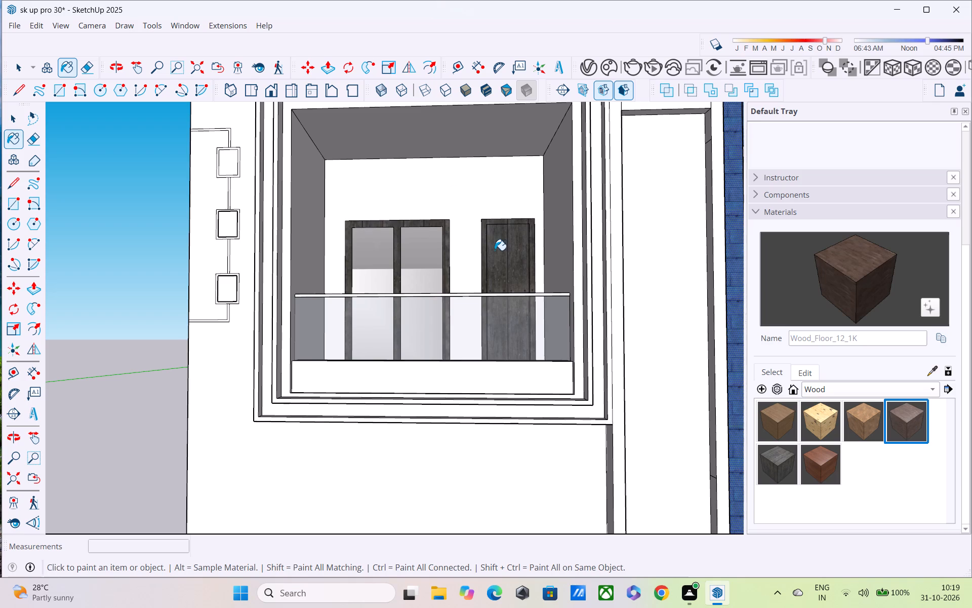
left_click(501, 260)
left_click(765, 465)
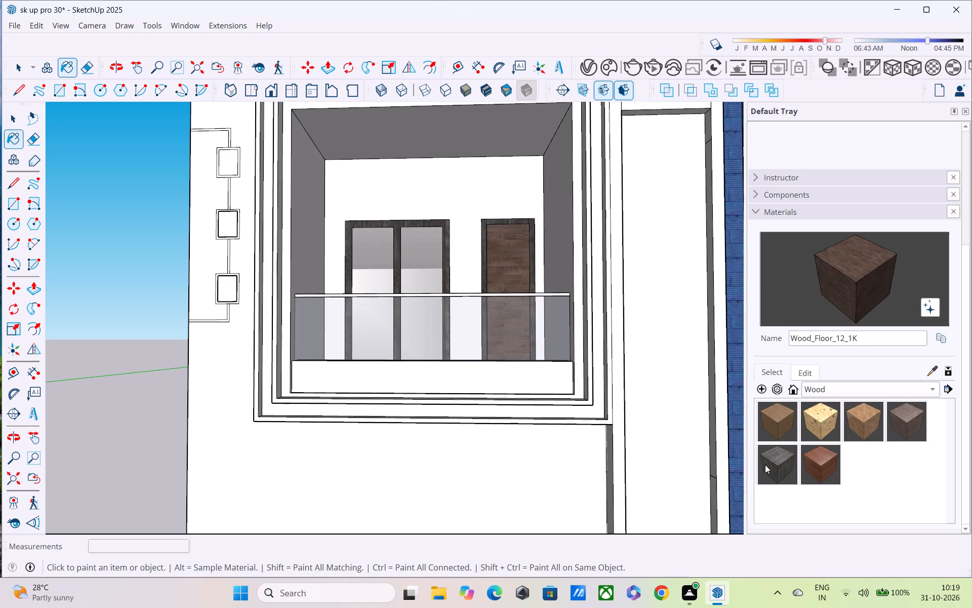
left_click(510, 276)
Draw a rectangular pane filling the first opening of the ground-floor double window beside the white-framed door, set midway in the frame's depth.
middle_click_drag(510, 282, 392, 201, "shift")
scroll(392, 208, "down", 5)
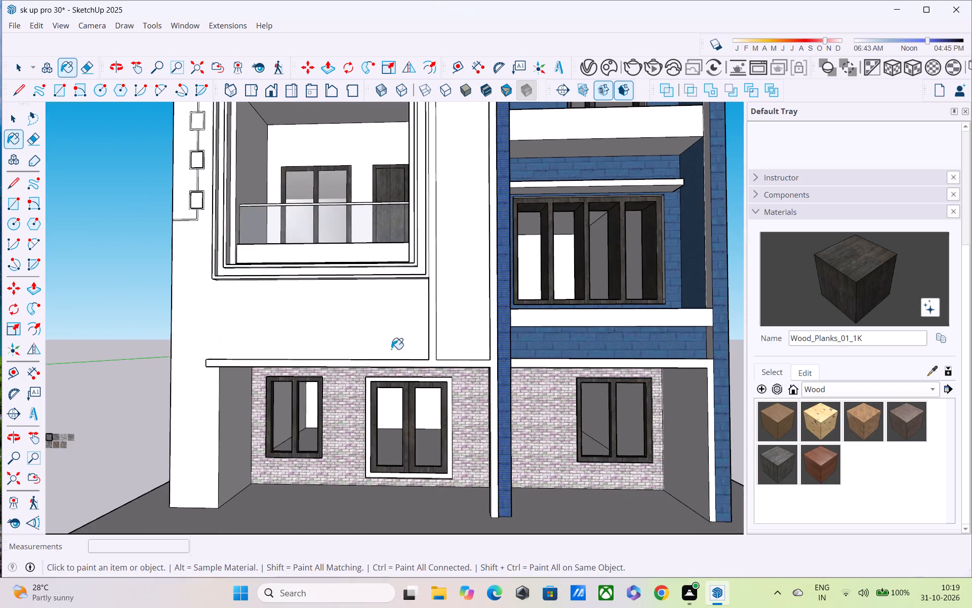
middle_click_drag(391, 349, 390, 234)
scroll(394, 324, "up", 4)
key("space")
scroll(357, 325, "up", 1)
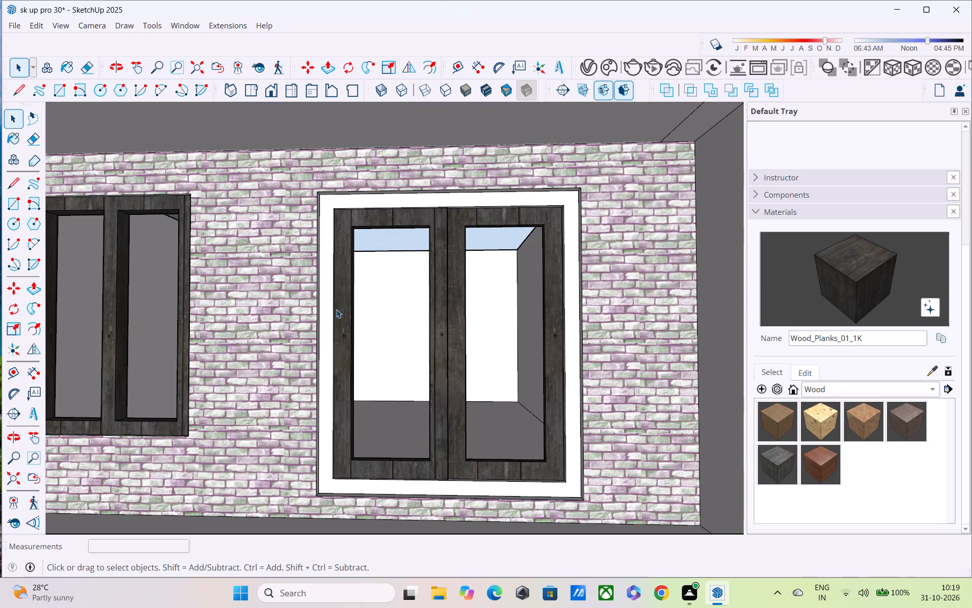
middle_click_drag(339, 296, 204, 271)
scroll(198, 271, "up", 2)
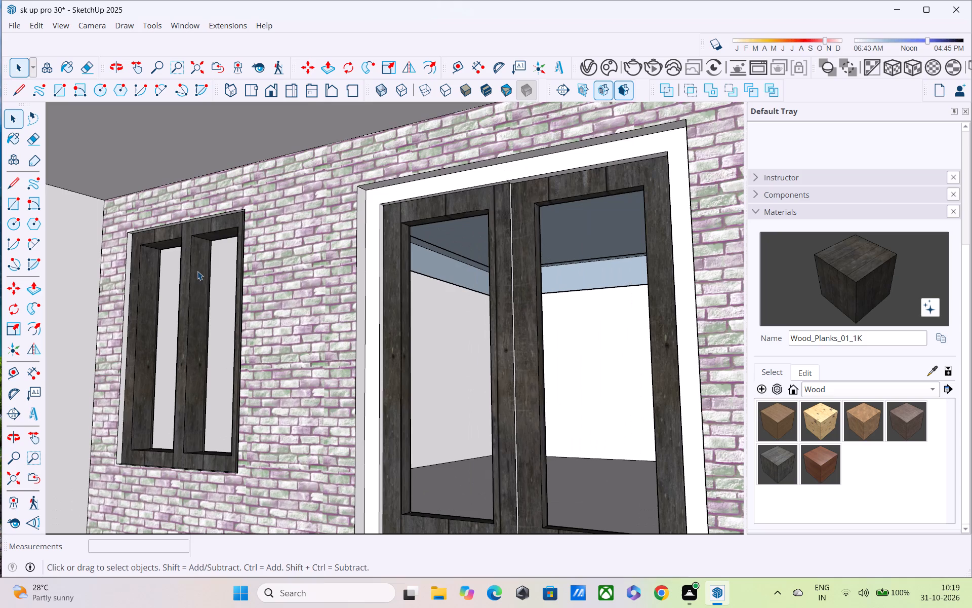
key("r")
scroll(173, 241, "up", 3)
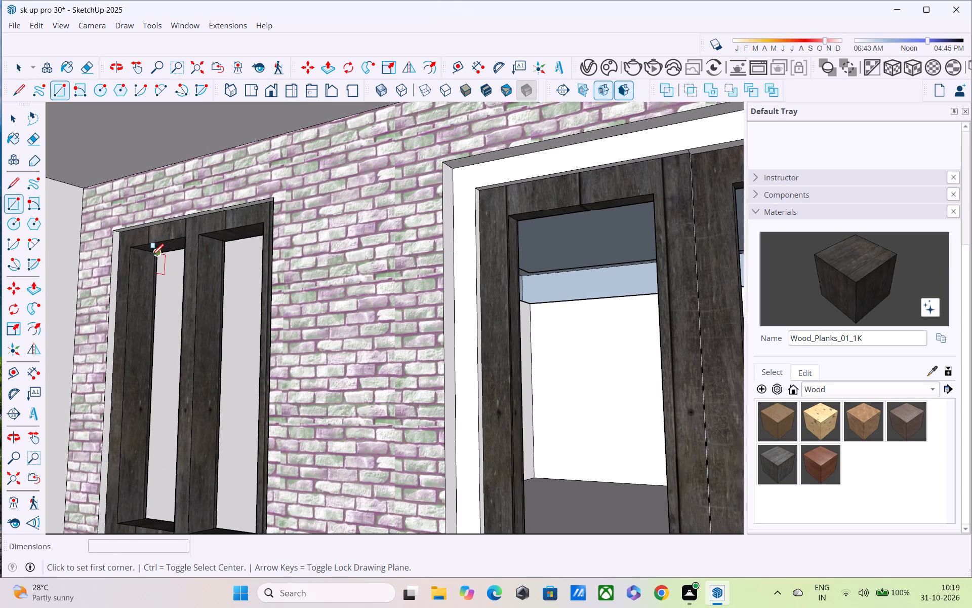
scroll(152, 257, "up", 7)
left_click(143, 246)
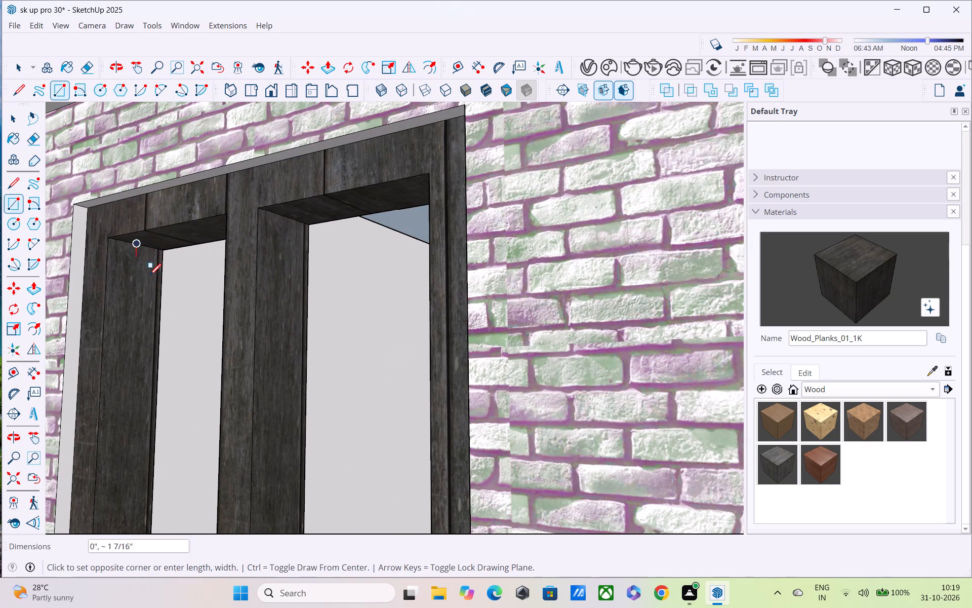
middle_click_drag(175, 378, 123, 232, "shift")
middle_click_drag(132, 351, 518, 347)
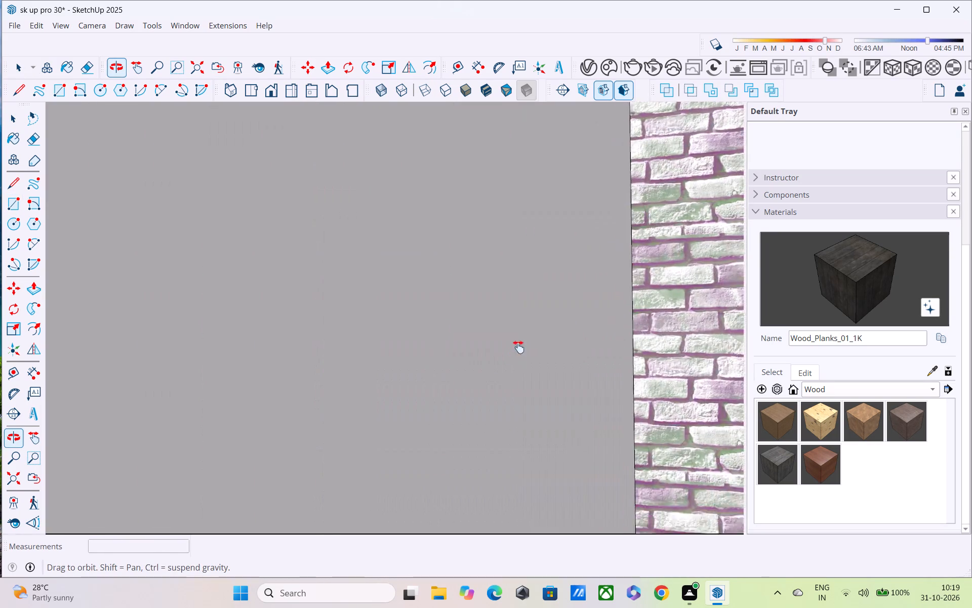
middle_click_drag(518, 347, 289, 264)
middle_click_drag(304, 278, 611, 437)
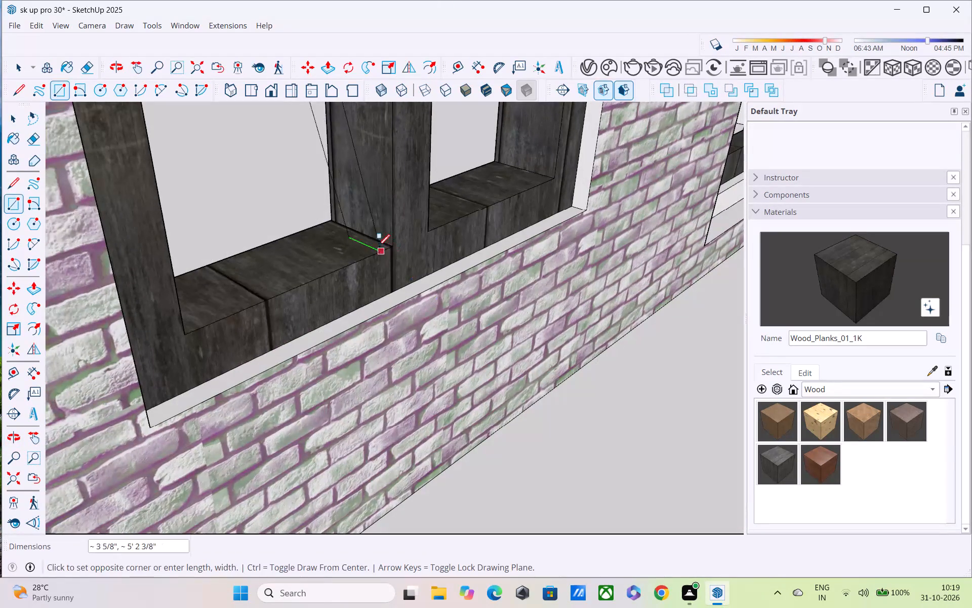
left_click(362, 236)
Draw a matching rectangular pane across the second opening of the same ground-floor window, starting from the lower inner corner beside the central mullion.
middle_click_drag(391, 242, 231, 245)
middle_click_drag(379, 211, 193, 188)
left_click(444, 225)
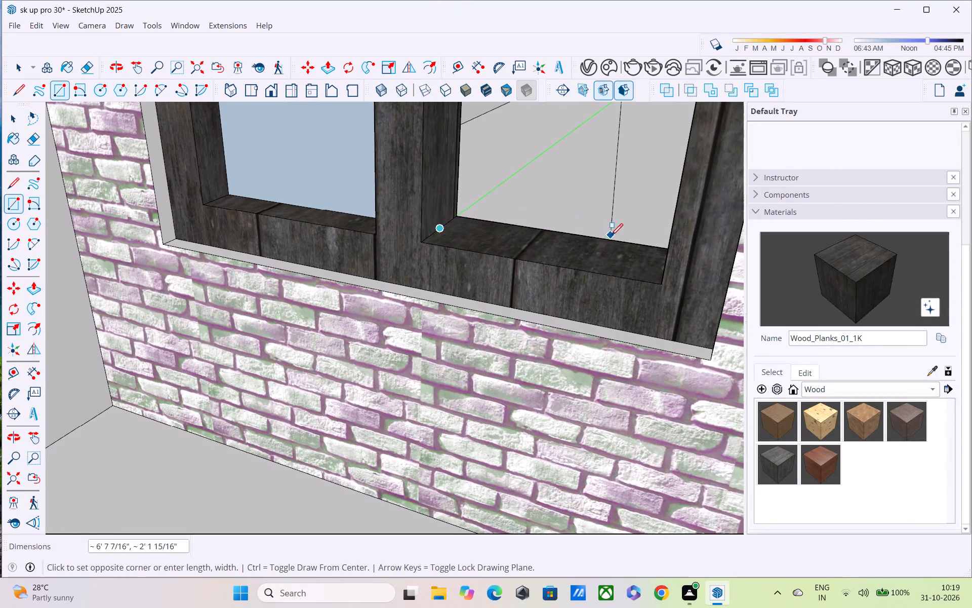
middle_click_drag(611, 237, 557, 321, "shift")
middle_click_drag(527, 256, 395, 242)
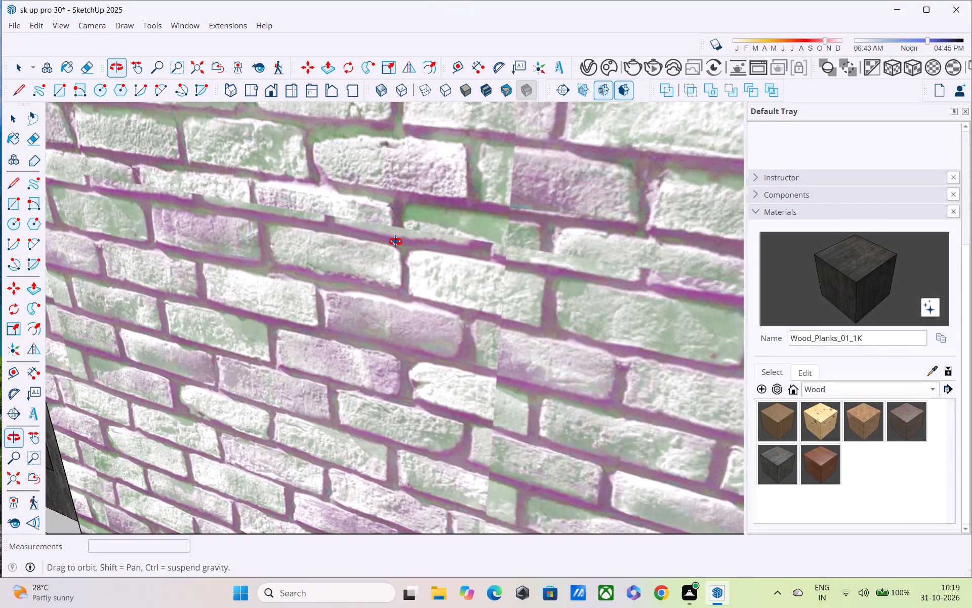
middle_click_drag(395, 242, 686, 210)
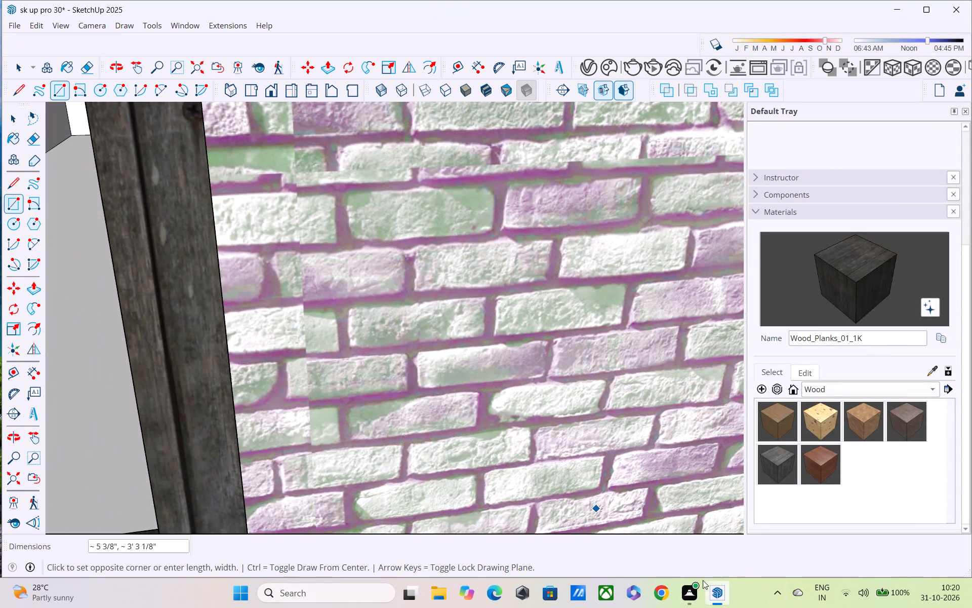
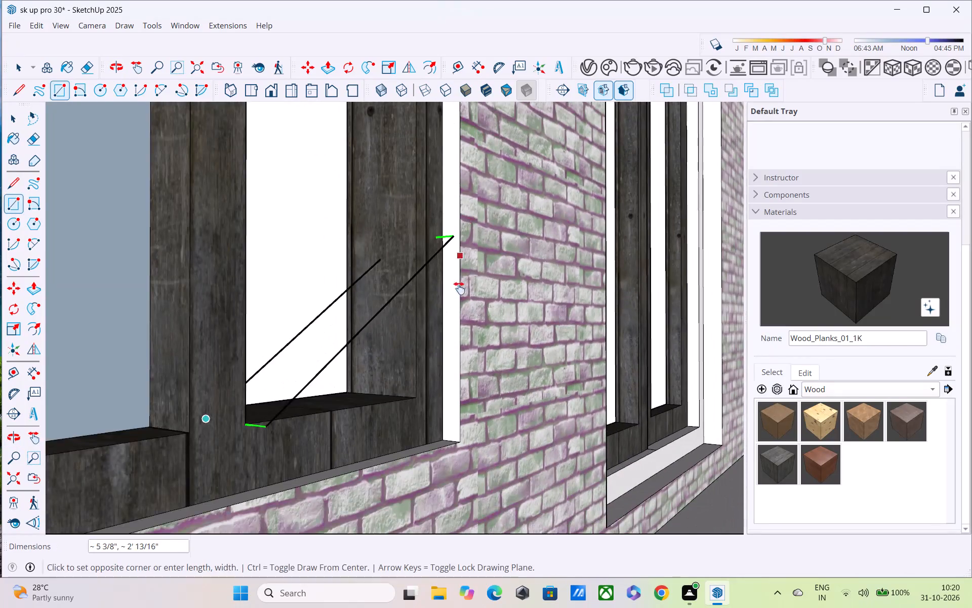
Complete the second pane of the ground-floor double window at the opening's opposite upper corner, sized 1' 6" by about 5' 1/8".
middle_click_drag(459, 288, 469, 393, "shift")
scroll(464, 351, "down", 1, "shift")
scroll(469, 394, "up", 1, "shift")
middle_click_drag(422, 188, 465, 446)
scroll(470, 315, "down", 3)
middle_click_drag(465, 309, 471, 339)
left_click(12, 484)
middle_click_drag(178, 365, 246, 458)
scroll(220, 298, "up", 8)
middle_click_drag(130, 306, 277, 299, "shift")
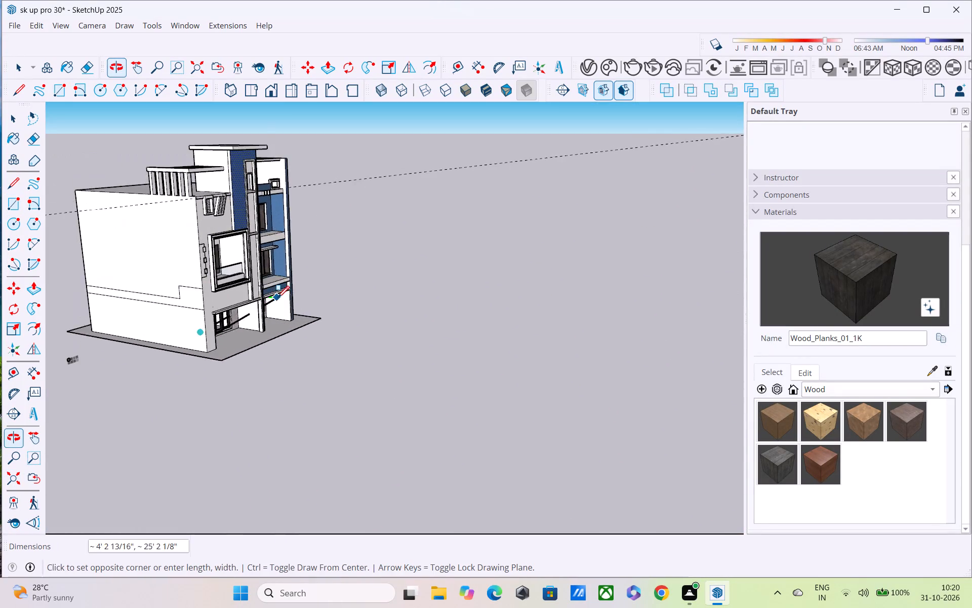
scroll(269, 301, "up", 18)
middle_click_drag(183, 326, 402, 260, "shift")
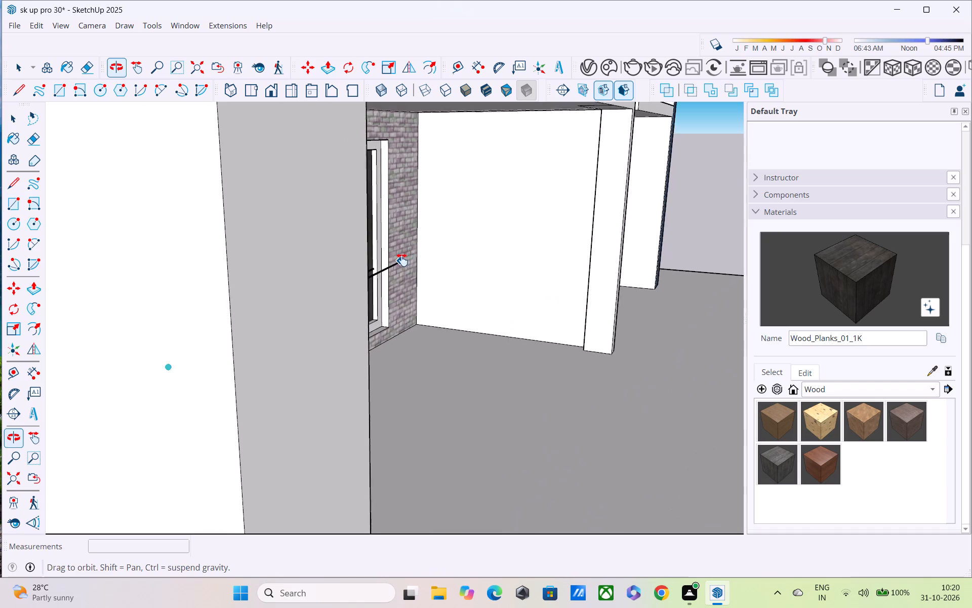
middle_click_drag(402, 260, 228, 244, "shift")
scroll(174, 256, "up", 3)
middle_click_drag(171, 257, 286, 389, "shift")
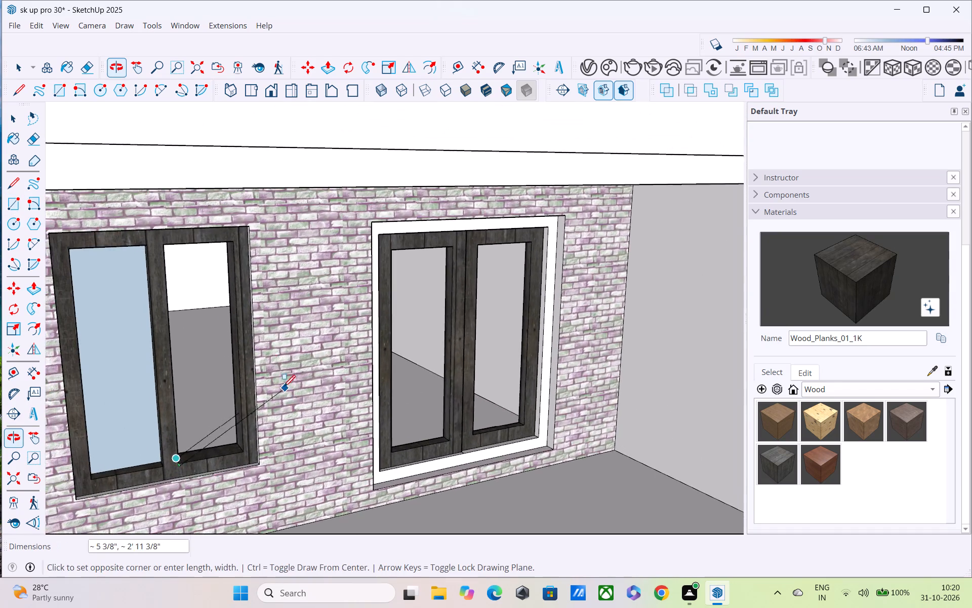
scroll(210, 305, "up", 1)
middle_click_drag(215, 283, 268, 243)
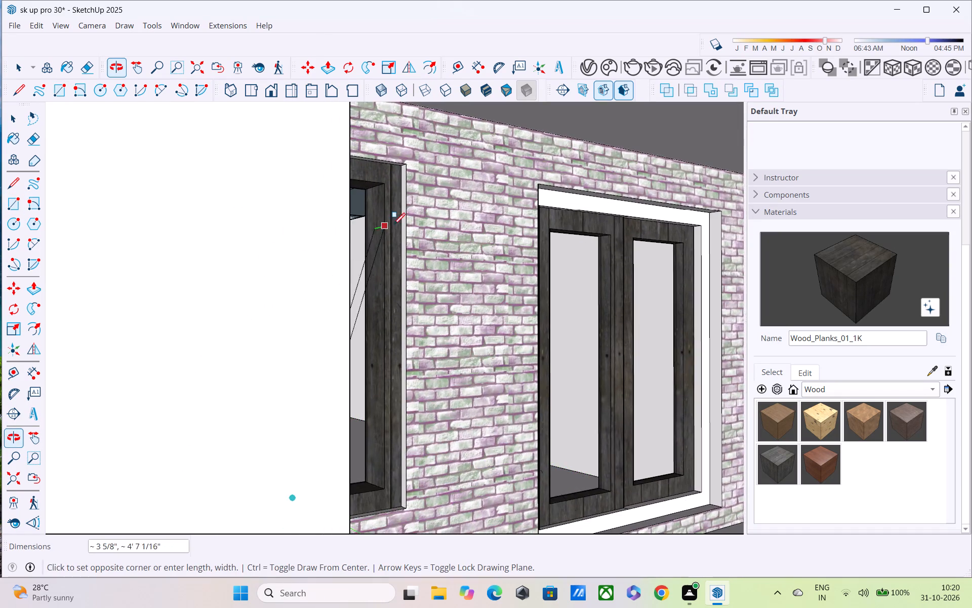
scroll(396, 204, "up", 9)
left_click(359, 178)
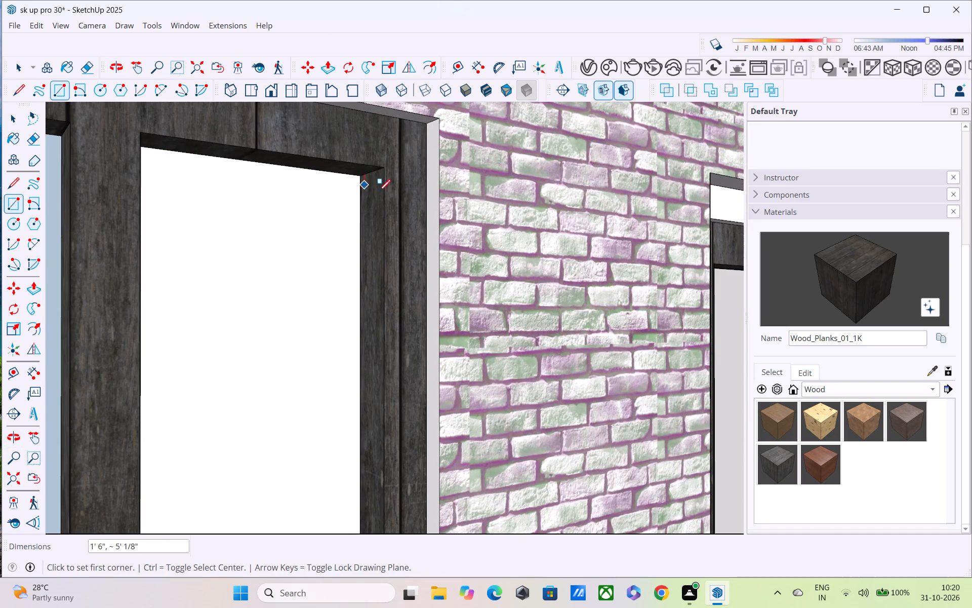
Draw a rectangular pane filling the first opening of the neighbouring white-framed ground-floor unit, set midway in the frame's depth.
middle_click_drag(432, 280, 303, 225)
scroll(300, 238, "down", 5)
middle_click_drag(350, 297, 193, 153)
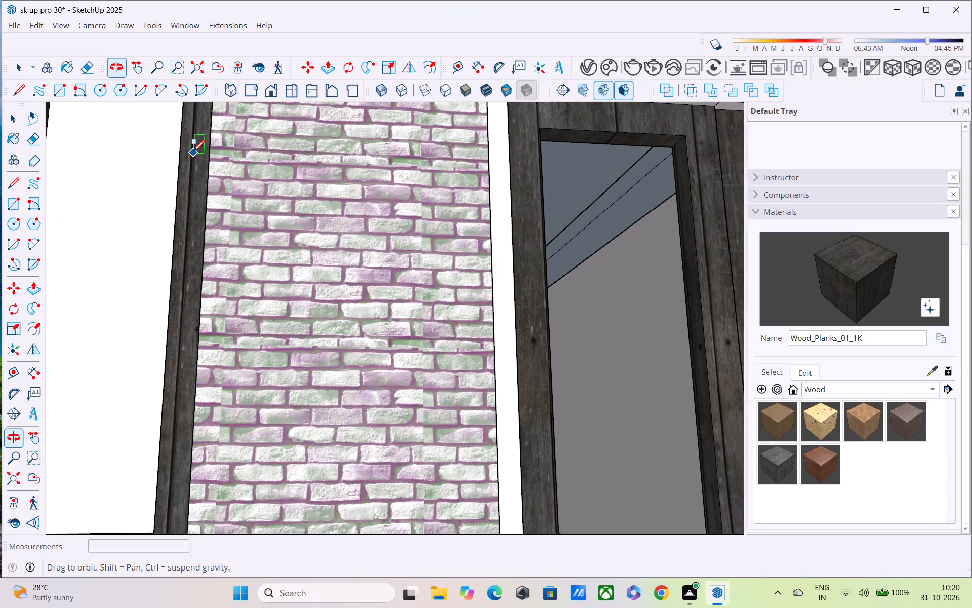
scroll(193, 153, "down", 4)
middle_click_drag(388, 217, 147, 279)
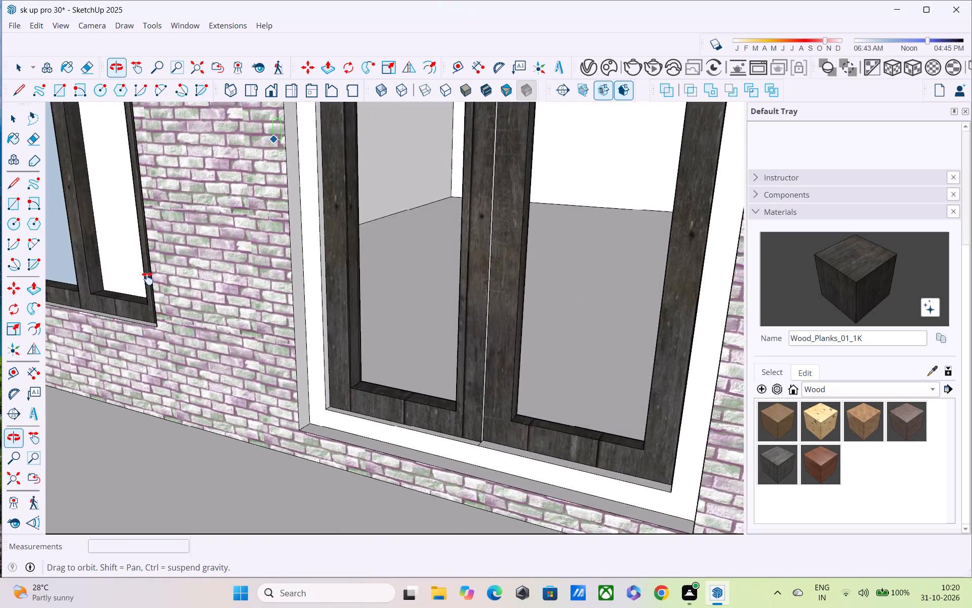
middle_click_drag(147, 279, 116, 247)
scroll(340, 338, "up", 4)
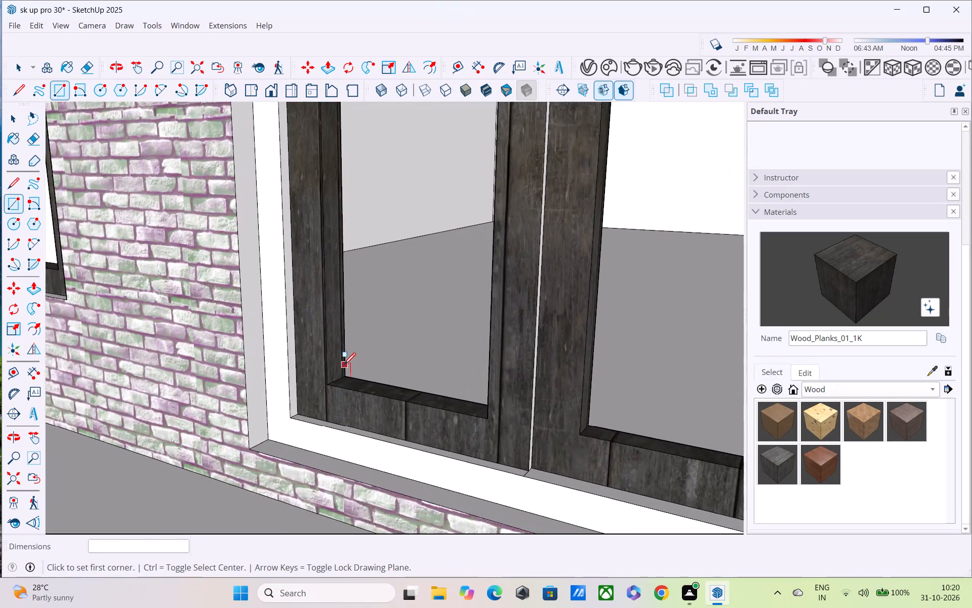
scroll(344, 366, "up", 8)
left_click(335, 386)
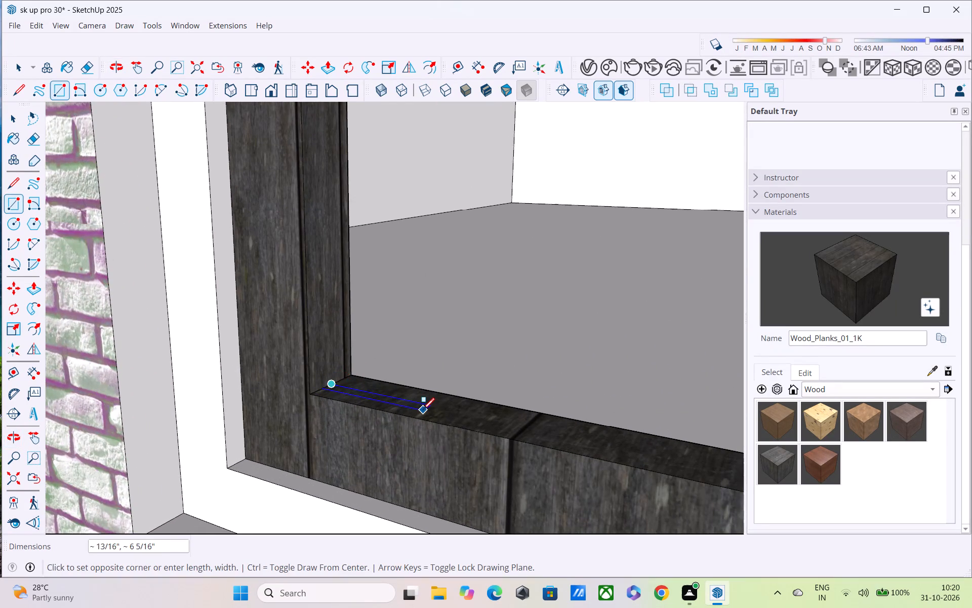
middle_click_drag(423, 411, 309, 387, "shift")
scroll(307, 384, "down", 5)
middle_click_drag(413, 397, 282, 340, "shift")
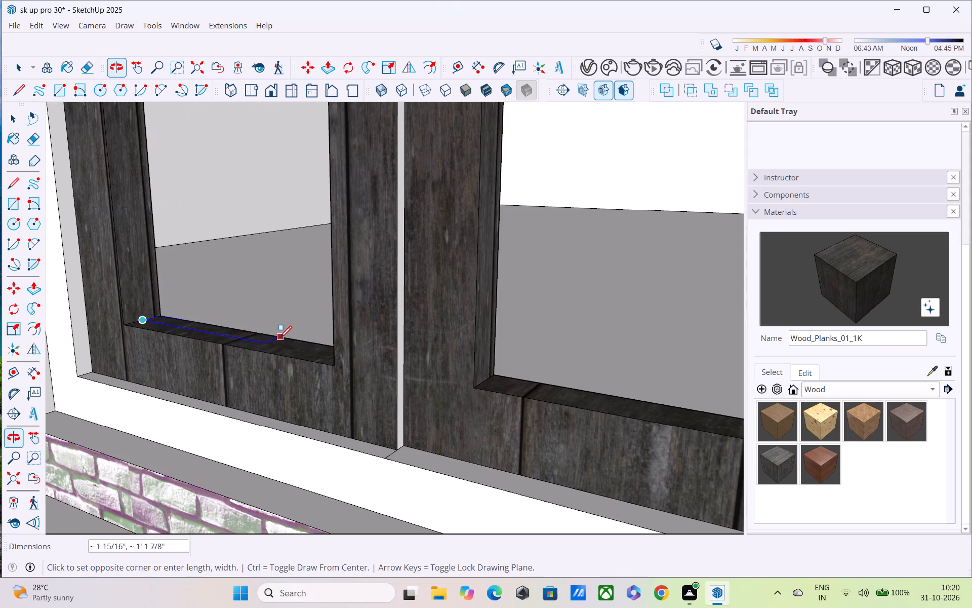
middle_click_drag(290, 341, 236, 305)
middle_click_drag(239, 320, 253, 323)
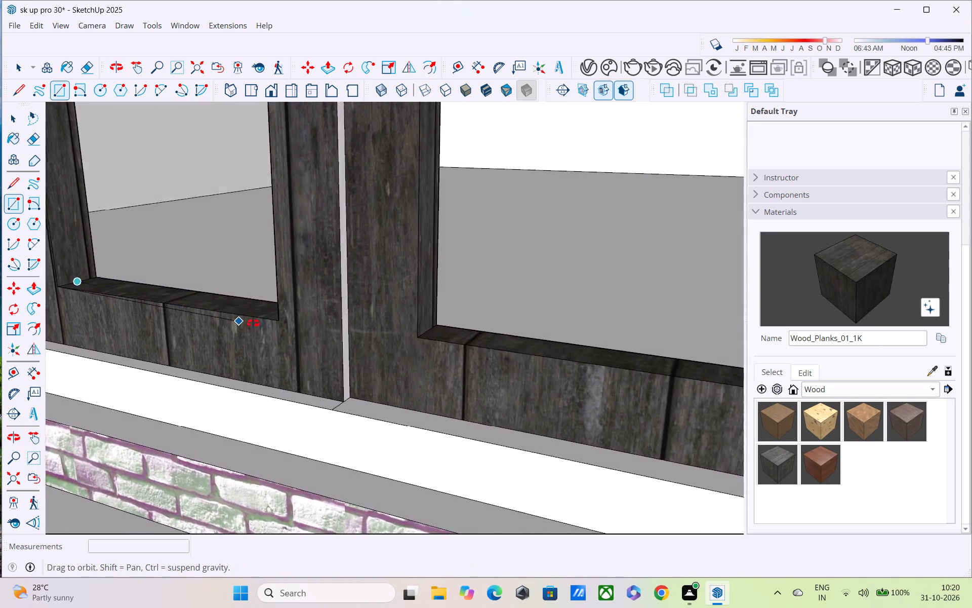
middle_click_drag(253, 323, 571, 343)
middle_click_drag(387, 230, 387, 473)
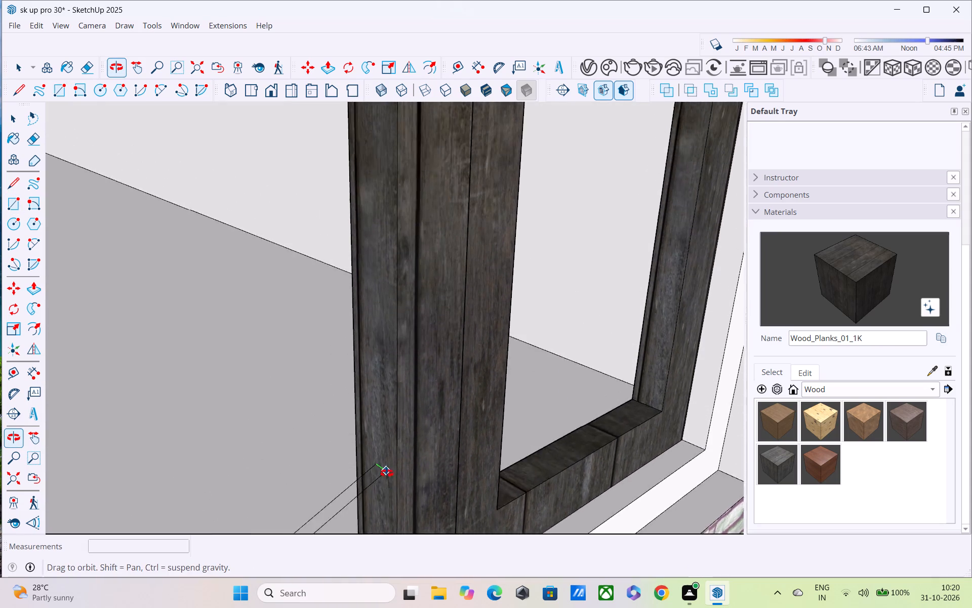
middle_click_drag(387, 473, 387, 408)
middle_click_drag(348, 214, 398, 417, "shift")
scroll(413, 410, "up", 3)
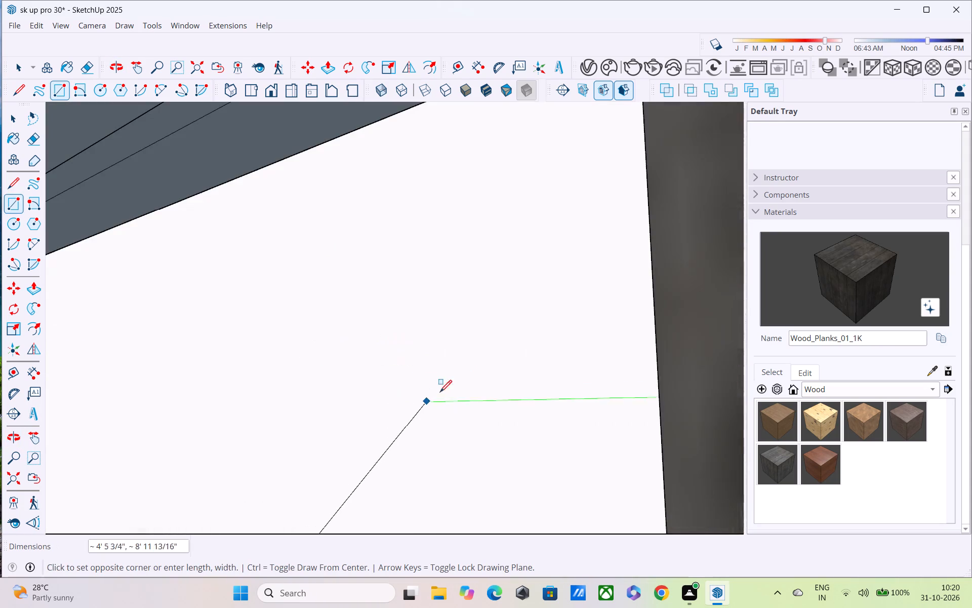
scroll(477, 384, "up", 1)
scroll(477, 384, "down", 2)
middle_click_drag(547, 366, 387, 243, "shift")
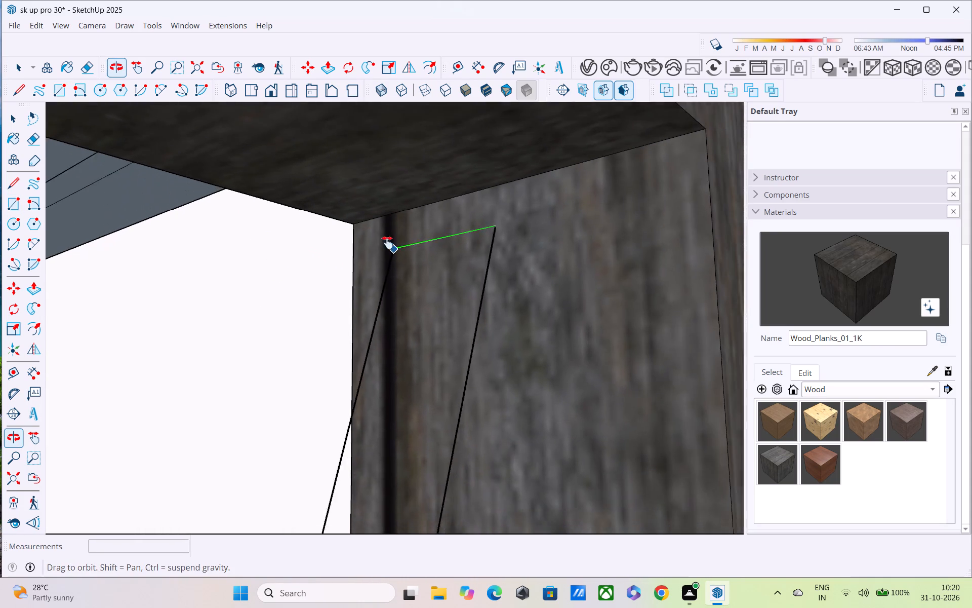
middle_click_drag(387, 243, 387, 234, "shift")
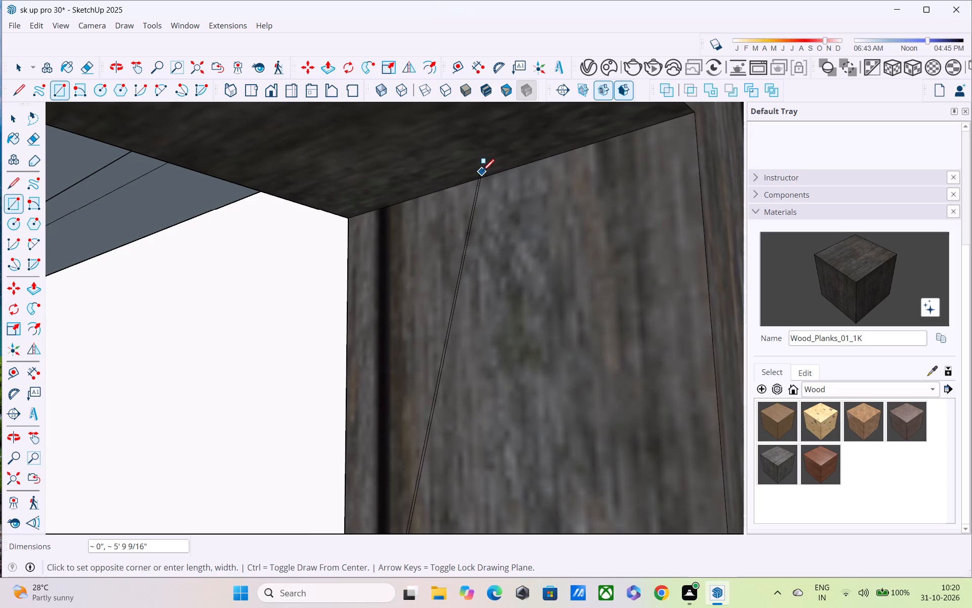
left_click(487, 179)
Draw a matching rectangular pane across the second opening of the white-framed unit, from the lower corner beside the mullion to the opposite upper corner.
scroll(487, 193, "down", 5)
scroll(496, 270, "down", 5)
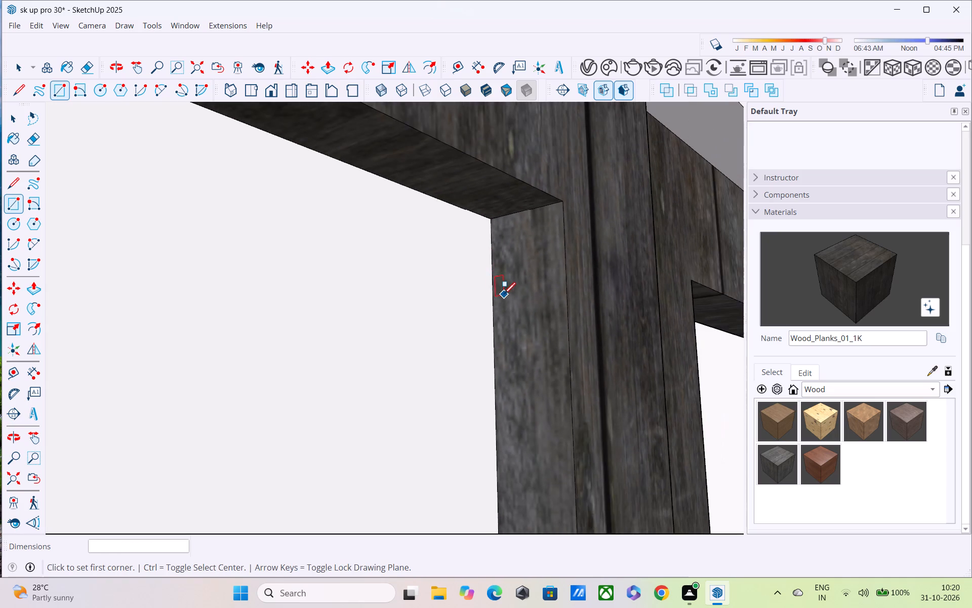
scroll(504, 295, "down", 1)
middle_click_drag(477, 294, 304, 322)
scroll(303, 322, "down", 6)
middle_click_drag(384, 315, 273, 231)
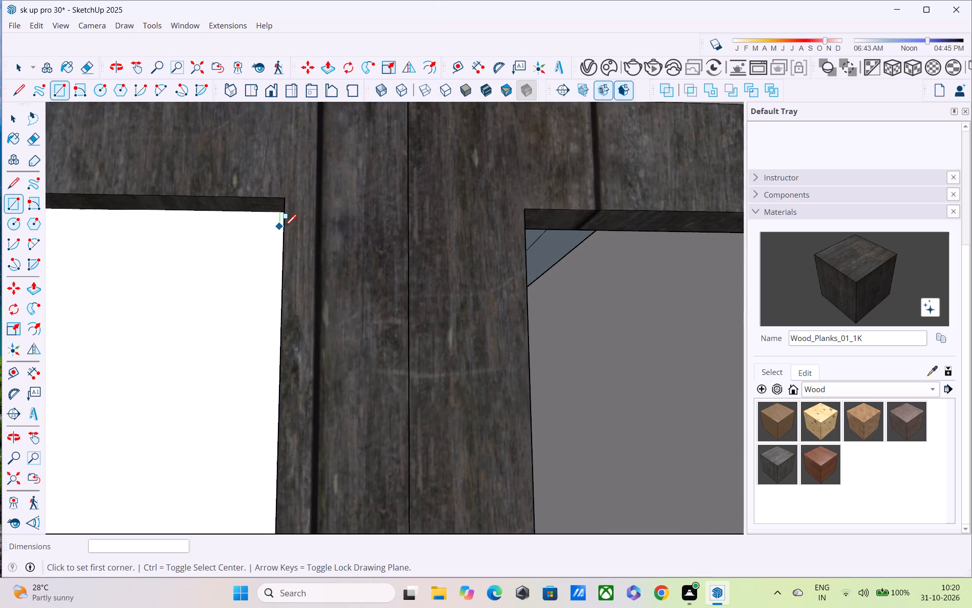
scroll(292, 228, "down", 4)
middle_click_drag(393, 259, 188, 221)
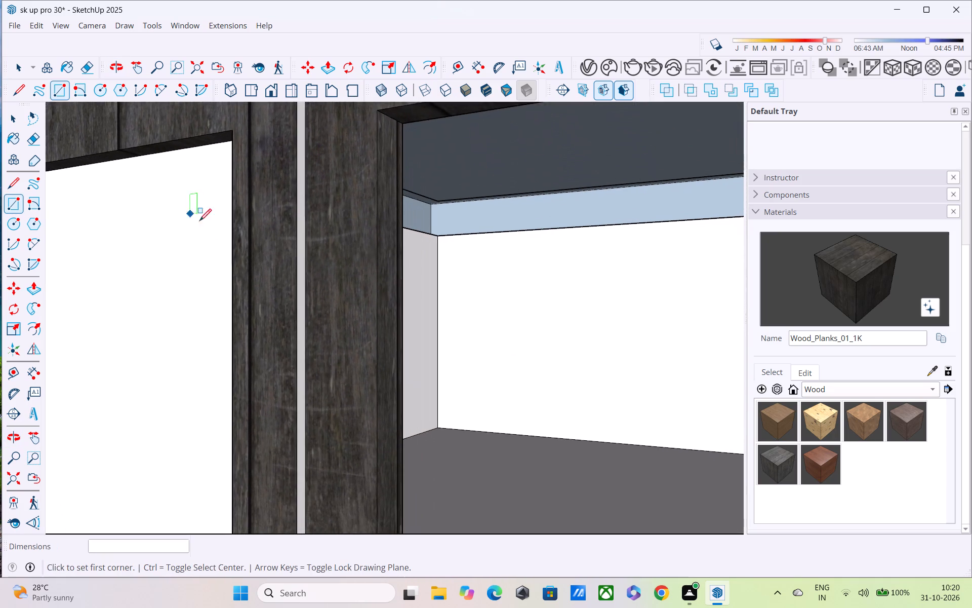
scroll(224, 271, "down", 5)
middle_click_drag(308, 305, 252, 135)
middle_click_drag(335, 350, 335, 348, "shift")
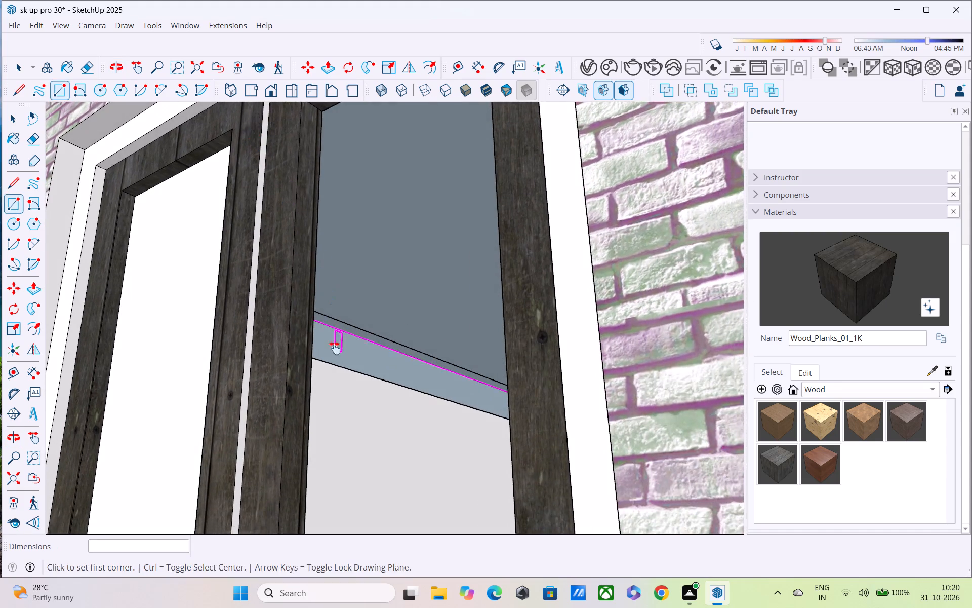
middle_click_drag(335, 348, 321, 323, "shift")
middle_click_drag(321, 323, 323, 289)
middle_click_drag(310, 378, 309, 366)
middle_click_drag(227, 380, 206, 496)
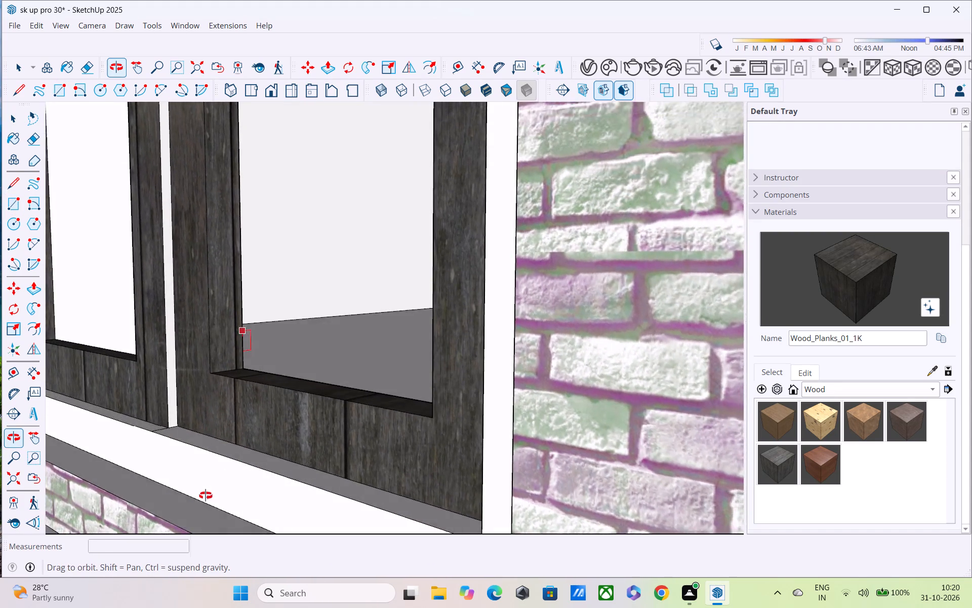
middle_click_drag(206, 496, 210, 490)
scroll(267, 370, "up", 4)
scroll(238, 374, "down", 3)
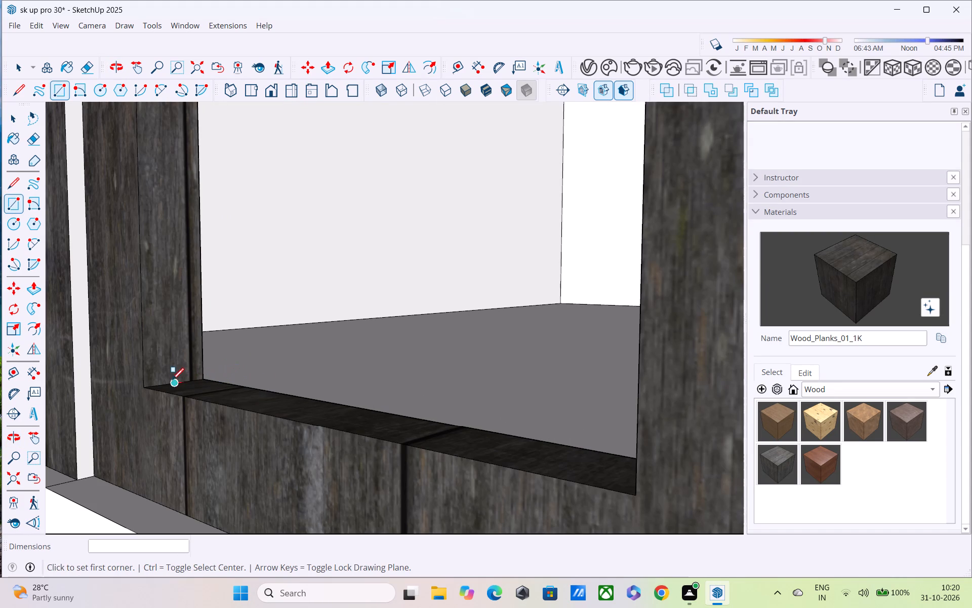
left_click(172, 381)
scroll(406, 446, "down", 1)
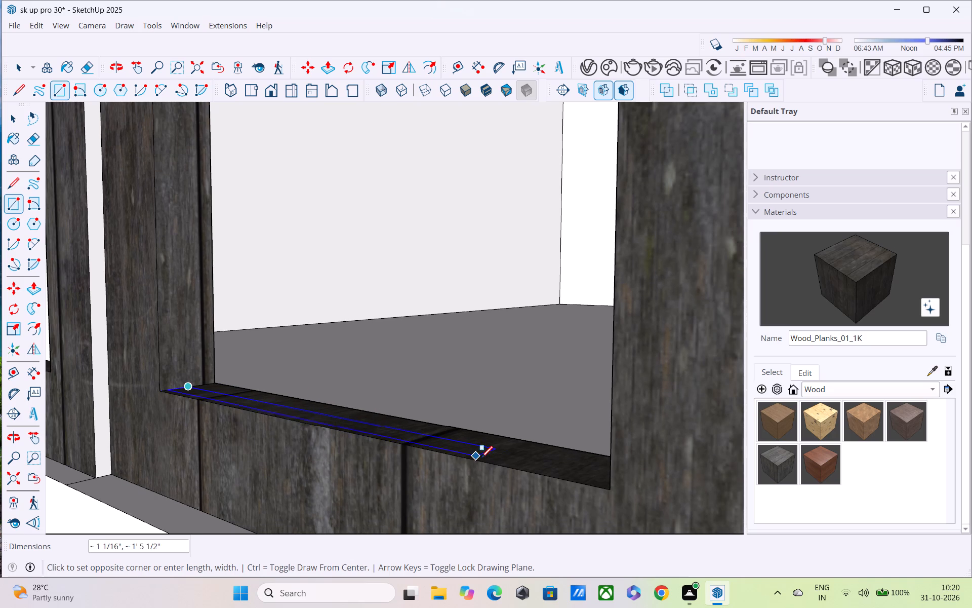
middle_click_drag(536, 466, 353, 390, "shift")
middle_click_drag(360, 394, 511, 450)
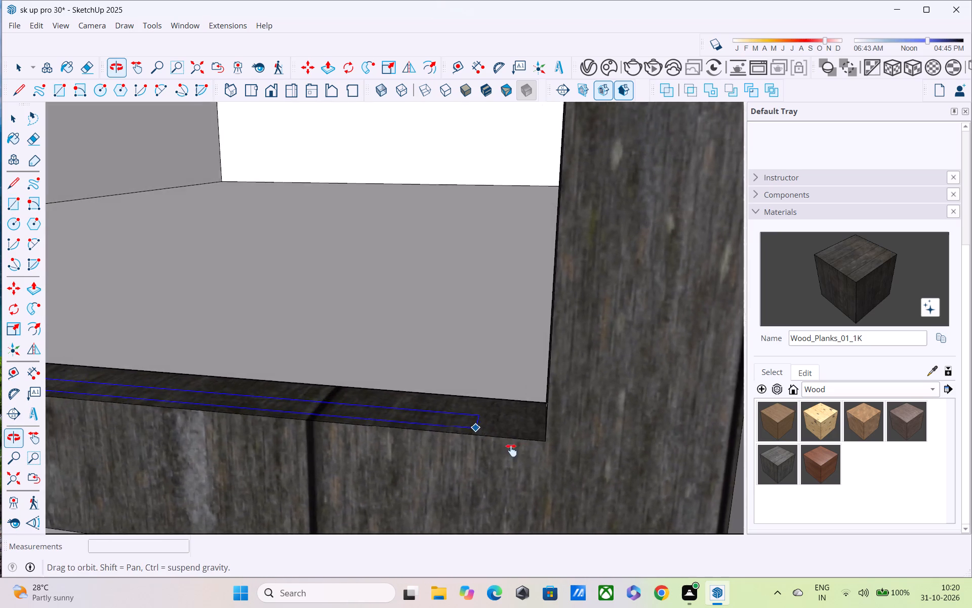
middle_click_drag(511, 450, 127, 467)
middle_click_drag(267, 427, 598, 419)
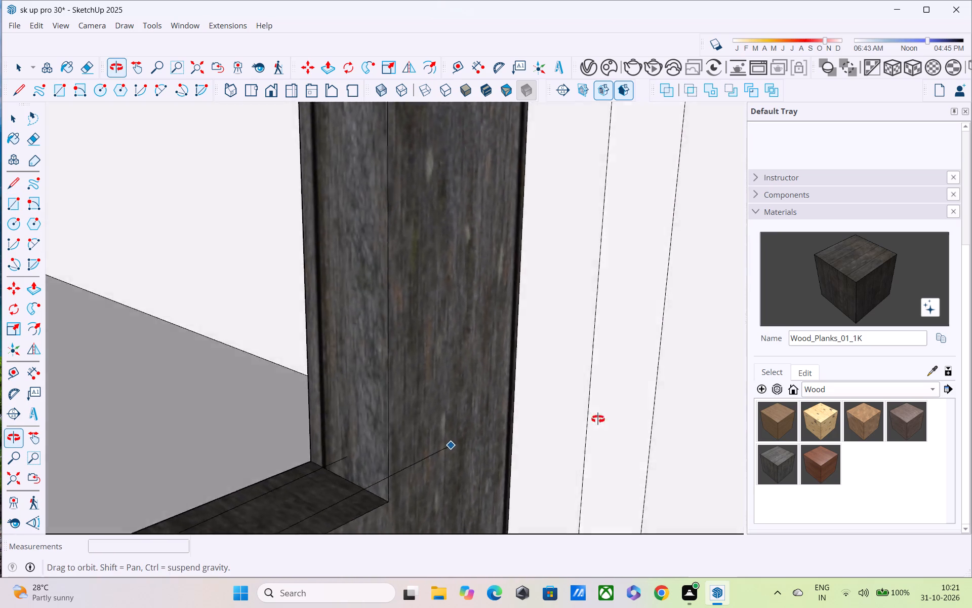
middle_click_drag(598, 419, 662, 391)
middle_click_drag(431, 327, 434, 572, "shift")
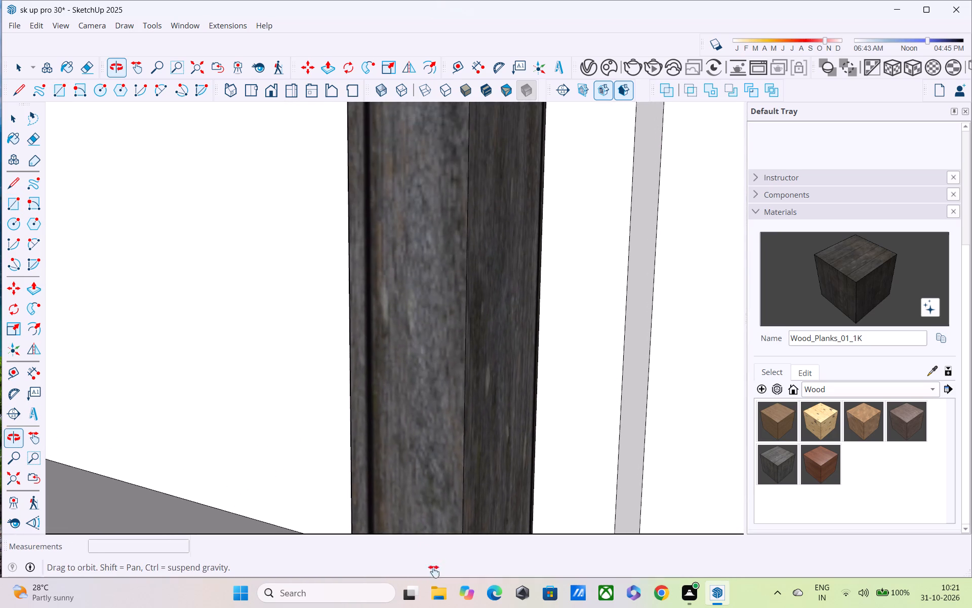
middle_click_drag(434, 572, 434, 579, "shift")
scroll(434, 408, "down", 4)
scroll(431, 350, "down", 5)
scroll(431, 350, "up", 1)
scroll(427, 342, "down", 4)
middle_click_drag(399, 284, 410, 426)
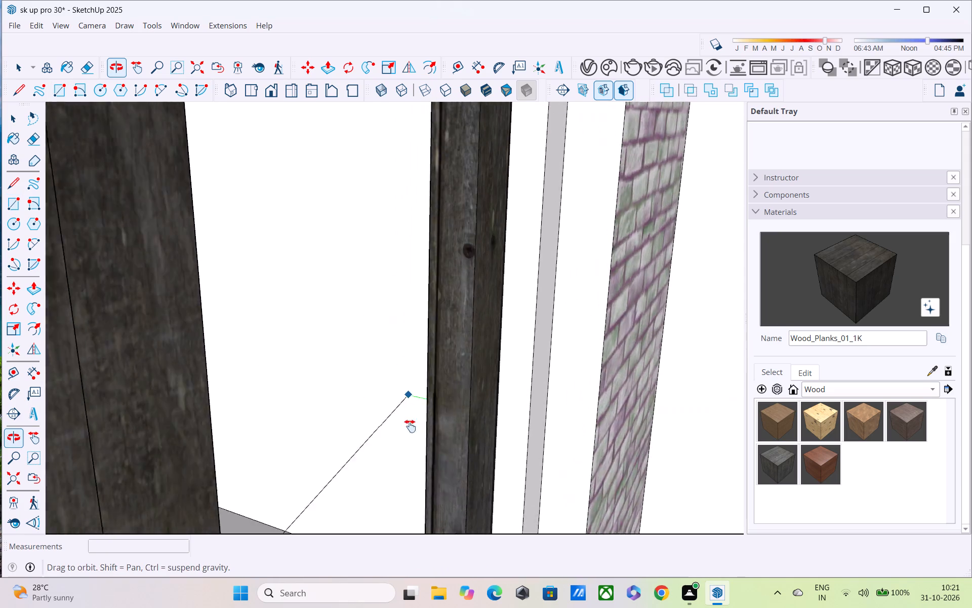
middle_click_drag(410, 426, 412, 512)
scroll(413, 485, "up", 1)
scroll(436, 294, "down", 2)
middle_click_drag(438, 319, 423, 588)
middle_click_drag(423, 384, 444, 154)
middle_click_drag(448, 480, 452, 202)
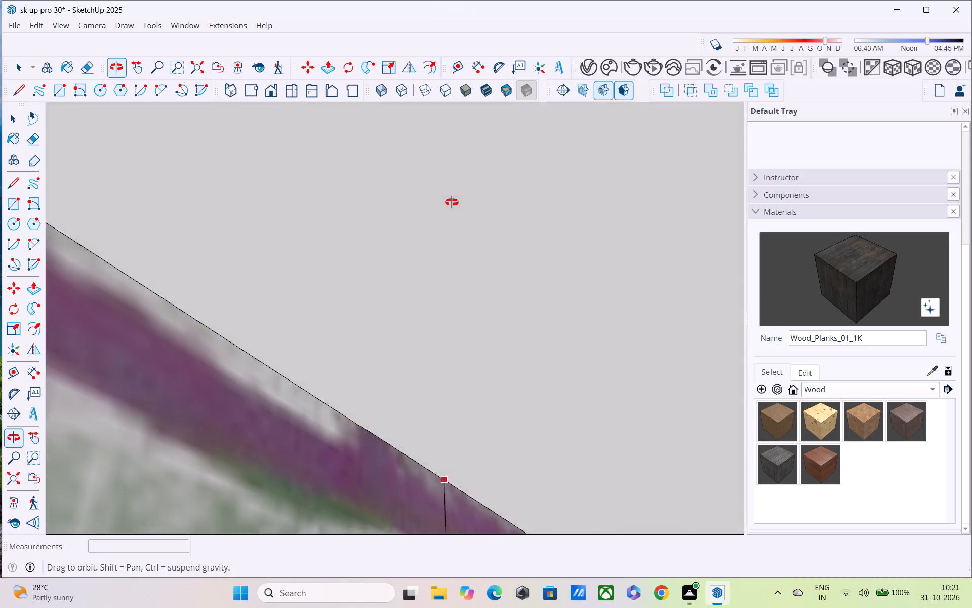
middle_click_drag(452, 202, 451, 262)
middle_click_drag(397, 437, 450, 96)
scroll(431, 336, "down", 5)
scroll(427, 381, "down", 6)
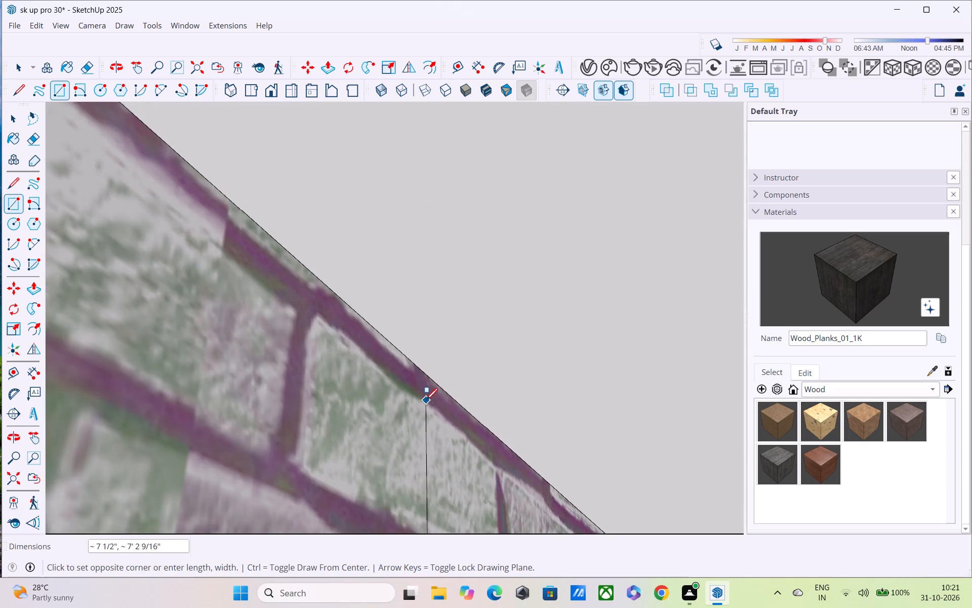
scroll(422, 392, "down", 13)
scroll(387, 422, "down", 10)
middle_click_drag(347, 485, 342, 243)
scroll(423, 496, "up", 4)
scroll(420, 443, "up", 3)
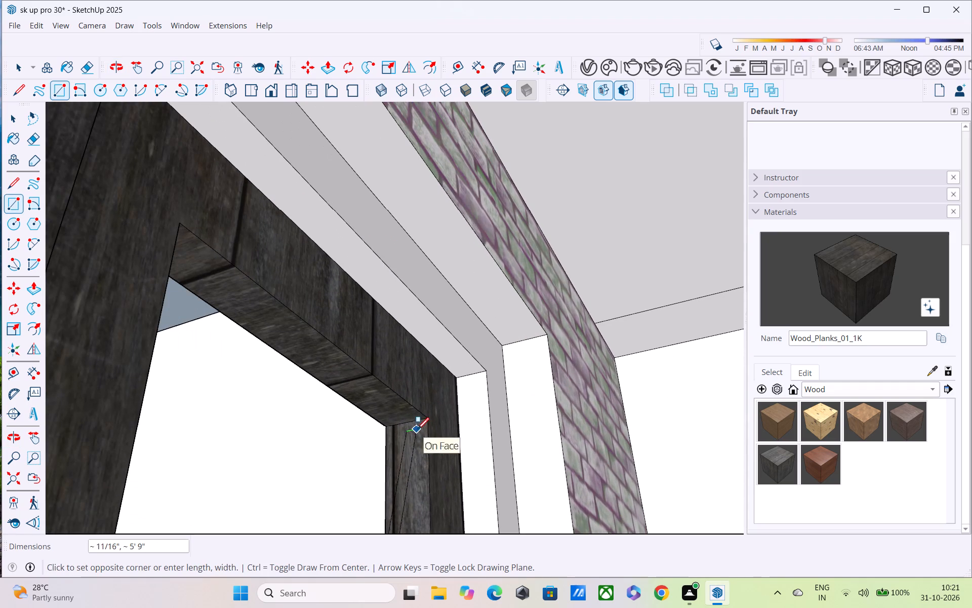
left_click(412, 426)
Draw a rectangular pane filling the first opening of the ground-floor double window in the blue-pillared bay, midway in the frame's depth.
scroll(412, 433, "down", 11)
middle_click_drag(421, 465, 227, 554)
scroll(244, 514, "down", 4)
scroll(305, 513, "down", 5)
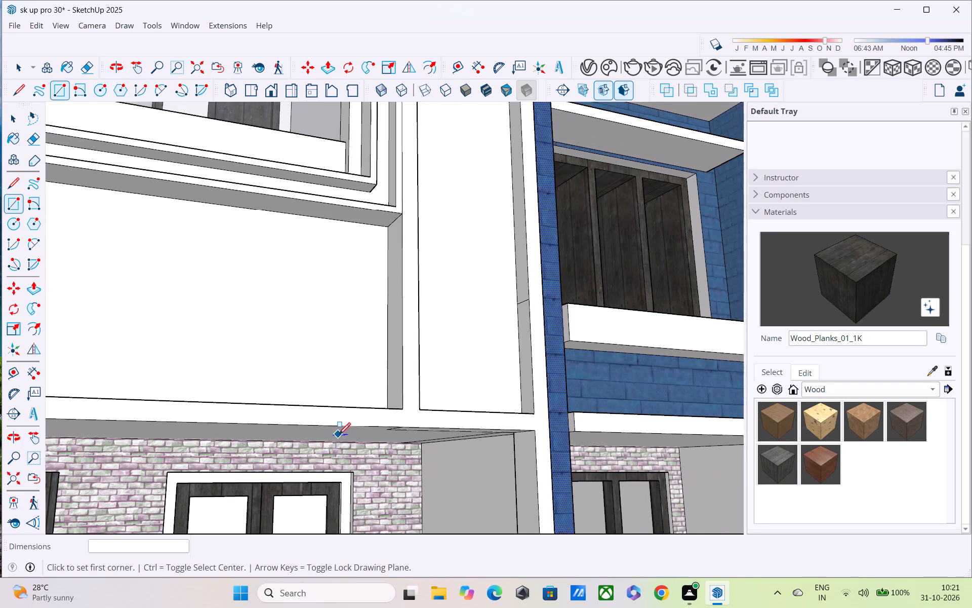
scroll(339, 436, "down", 2)
middle_click_drag(346, 452, 301, 311, "shift")
scroll(548, 439, "up", 2)
middle_click_drag(548, 440, 514, 472)
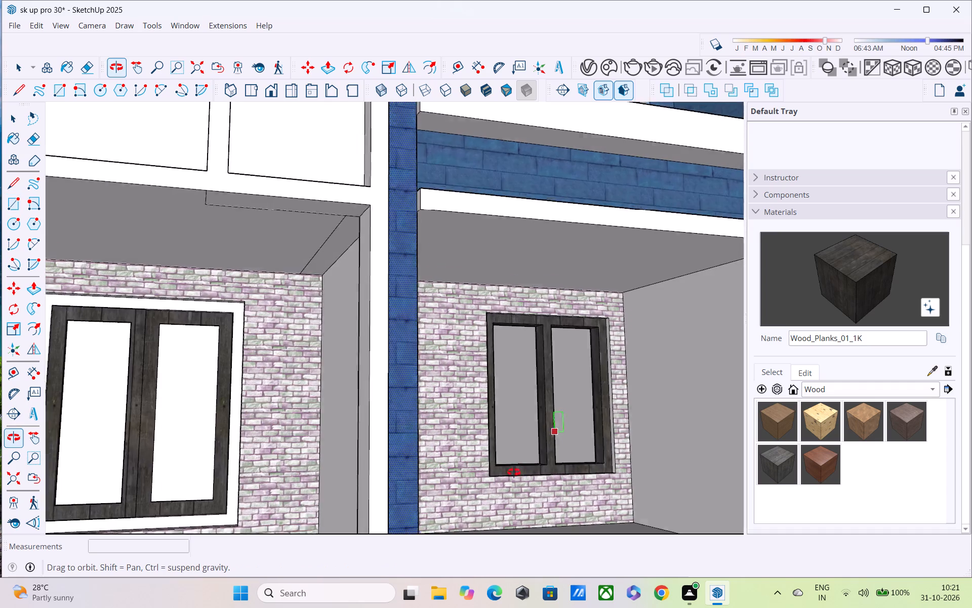
middle_click_drag(514, 472, 386, 516)
scroll(728, 404, "up", 3)
scroll(481, 502, "up", 7)
middle_click_drag(457, 464, 455, 465)
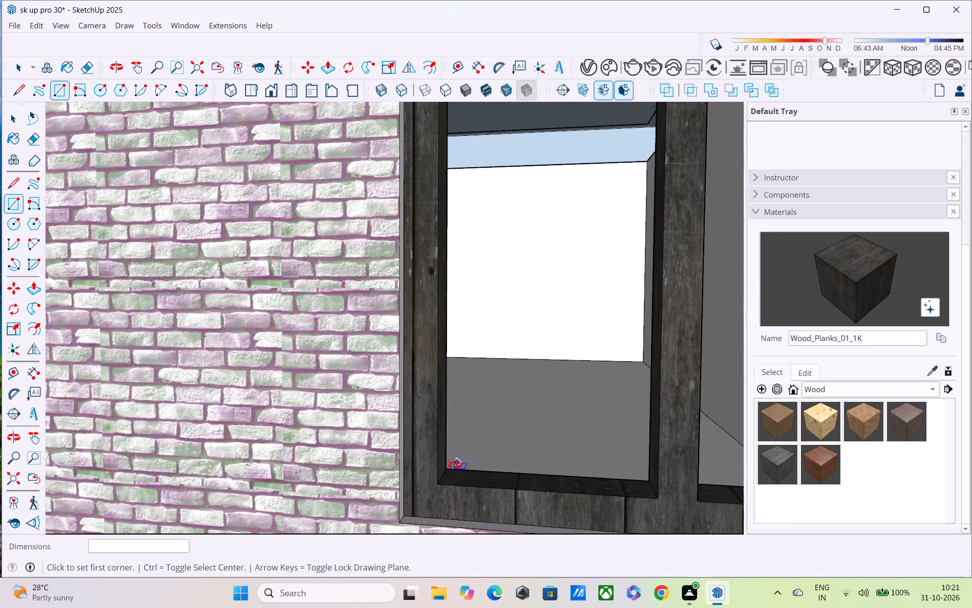
middle_click_drag(455, 465, 419, 487)
scroll(434, 483, "up", 7)
left_click(458, 465)
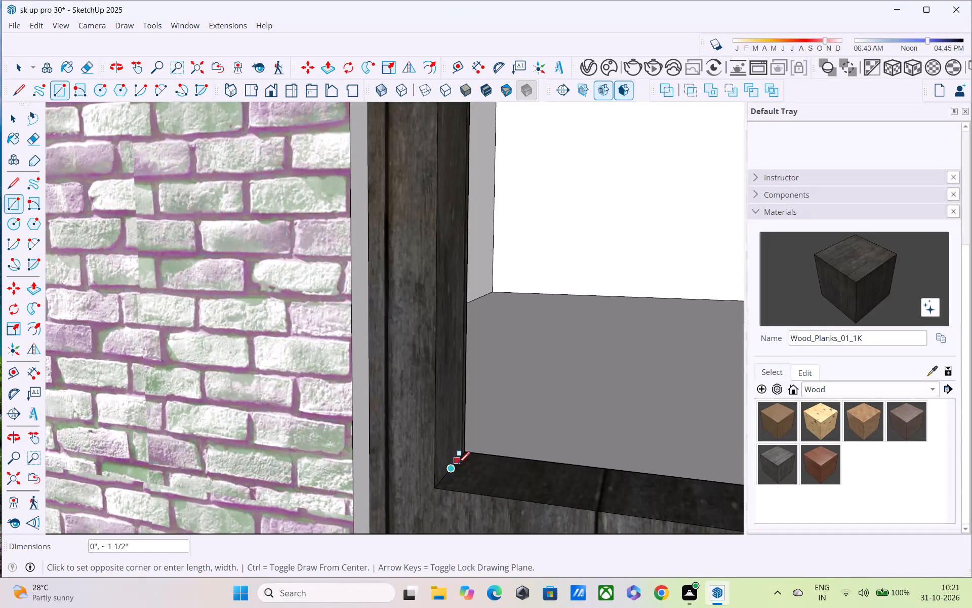
middle_click_drag(778, 469, 705, 441, "shift")
middle_click_drag(633, 445, 525, 408)
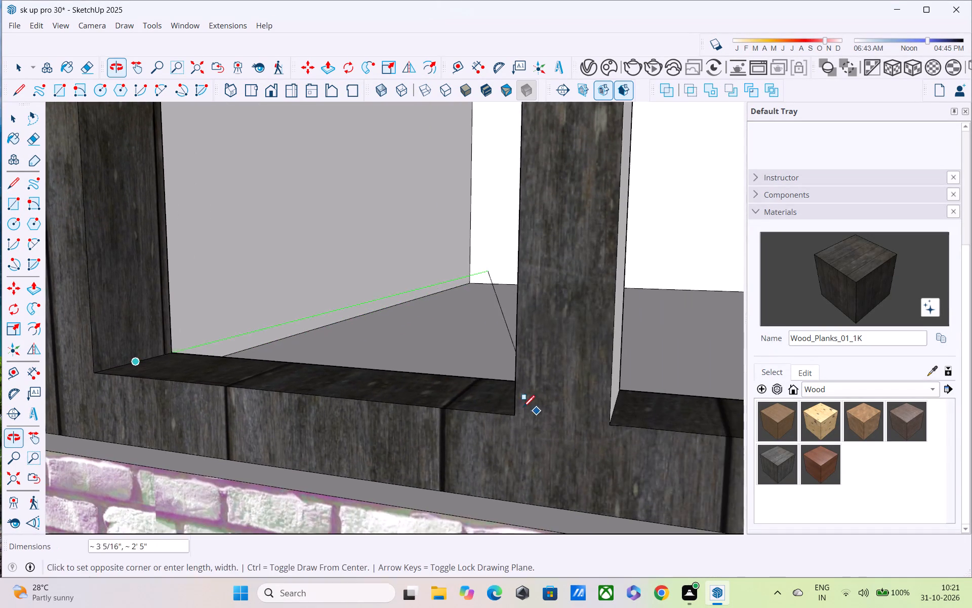
middle_click_drag(499, 390, 679, 554)
middle_click_drag(635, 437, 451, 436, "shift")
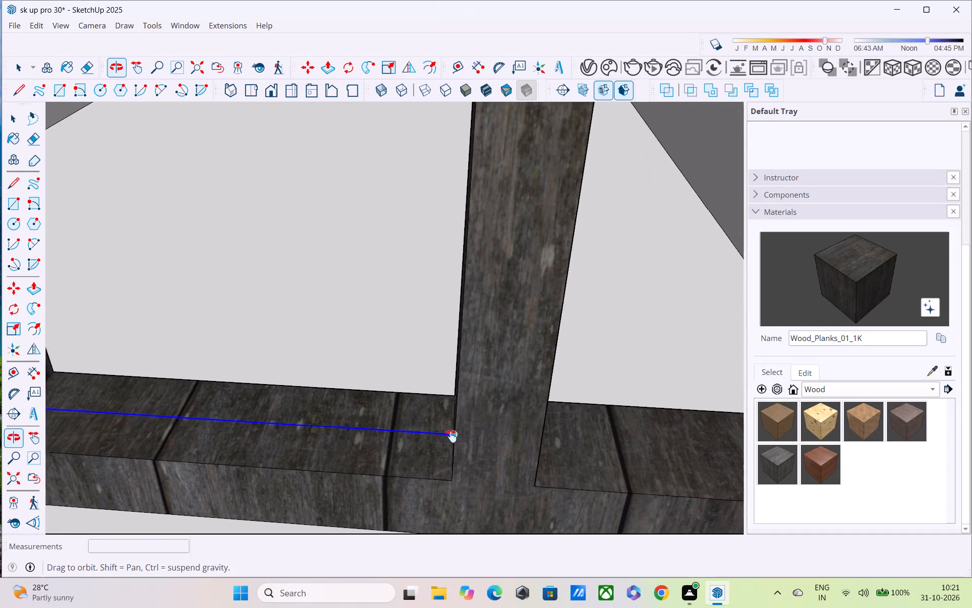
middle_click_drag(451, 436, 450, 441, "shift")
middle_click_drag(450, 441, 518, 590)
scroll(519, 440, "down", 6)
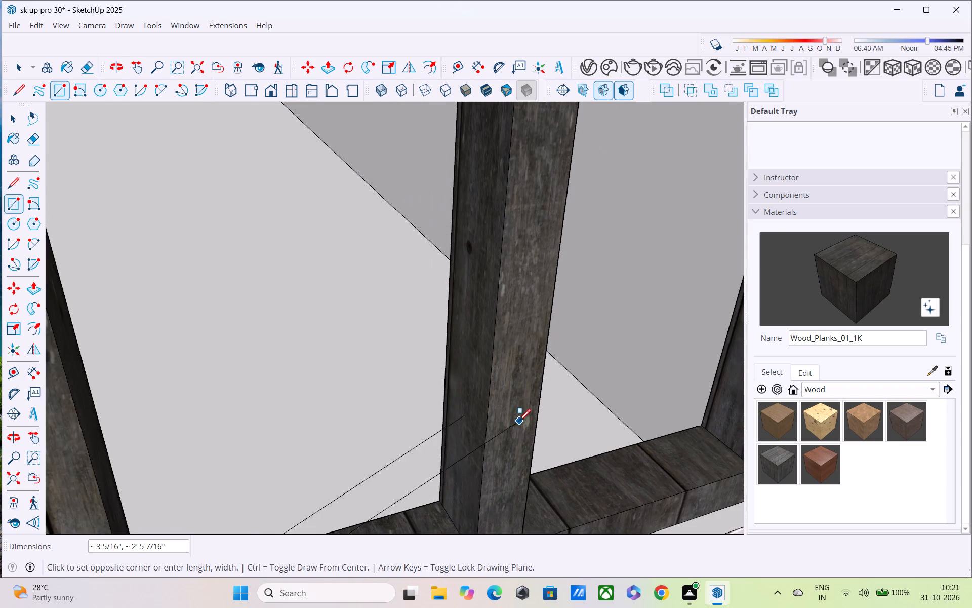
scroll(519, 422, "down", 5)
middle_click_drag(500, 383, 498, 503)
middle_click_drag(527, 348, 543, 202)
left_click(484, 216)
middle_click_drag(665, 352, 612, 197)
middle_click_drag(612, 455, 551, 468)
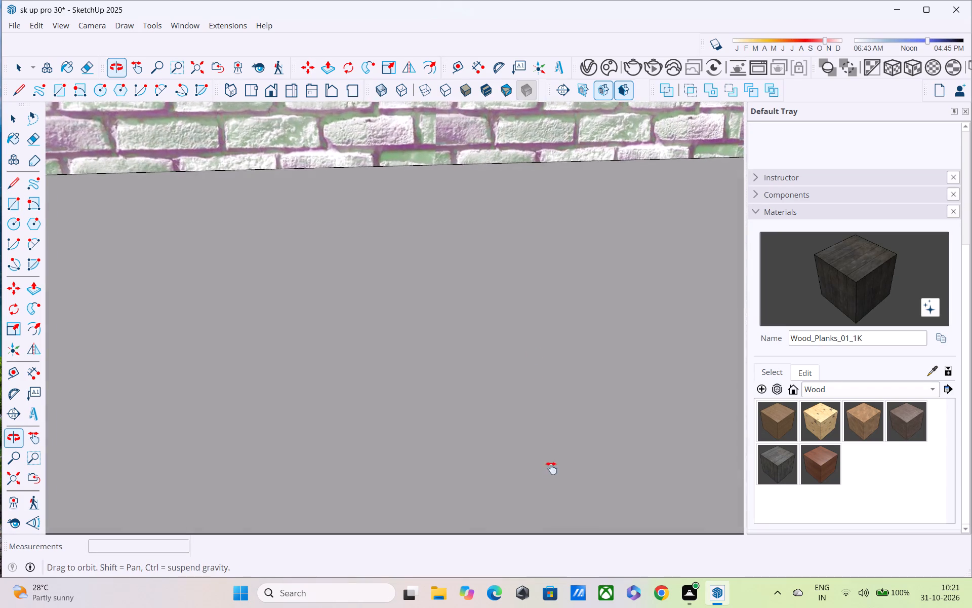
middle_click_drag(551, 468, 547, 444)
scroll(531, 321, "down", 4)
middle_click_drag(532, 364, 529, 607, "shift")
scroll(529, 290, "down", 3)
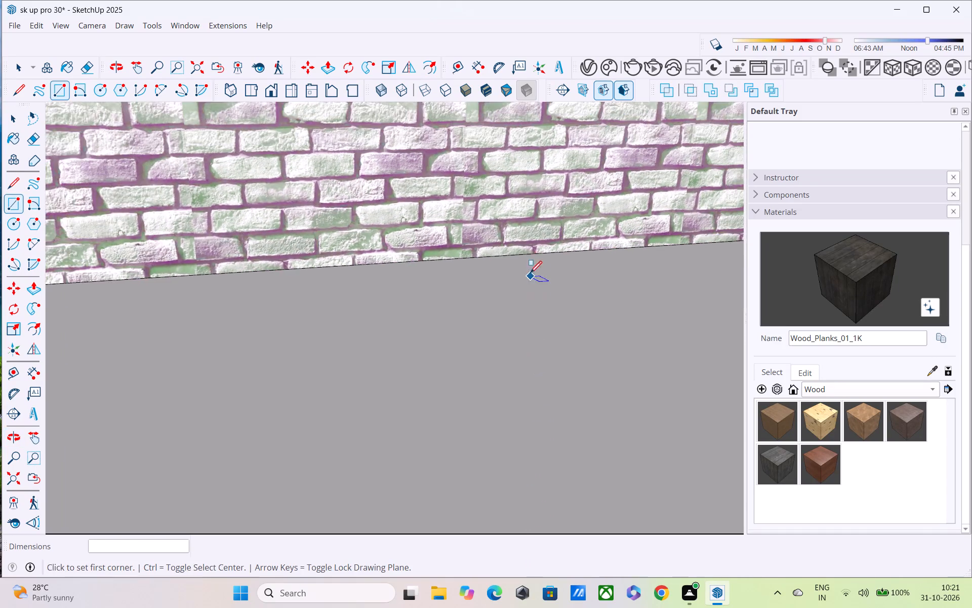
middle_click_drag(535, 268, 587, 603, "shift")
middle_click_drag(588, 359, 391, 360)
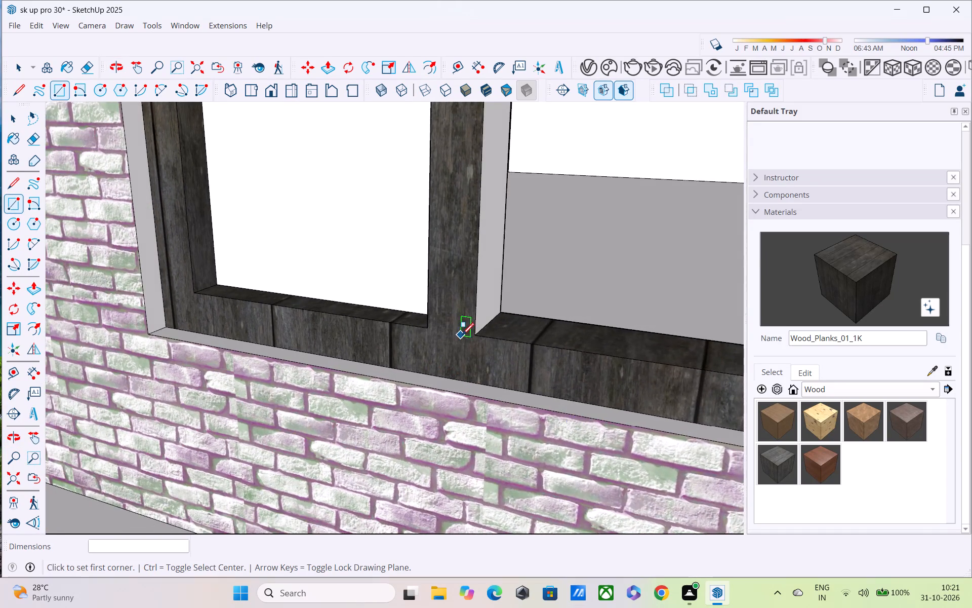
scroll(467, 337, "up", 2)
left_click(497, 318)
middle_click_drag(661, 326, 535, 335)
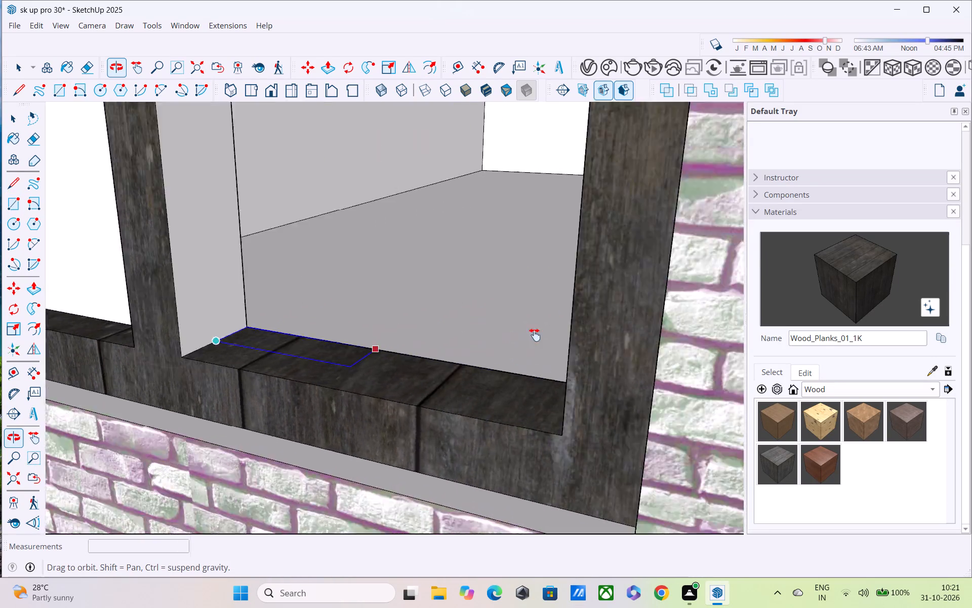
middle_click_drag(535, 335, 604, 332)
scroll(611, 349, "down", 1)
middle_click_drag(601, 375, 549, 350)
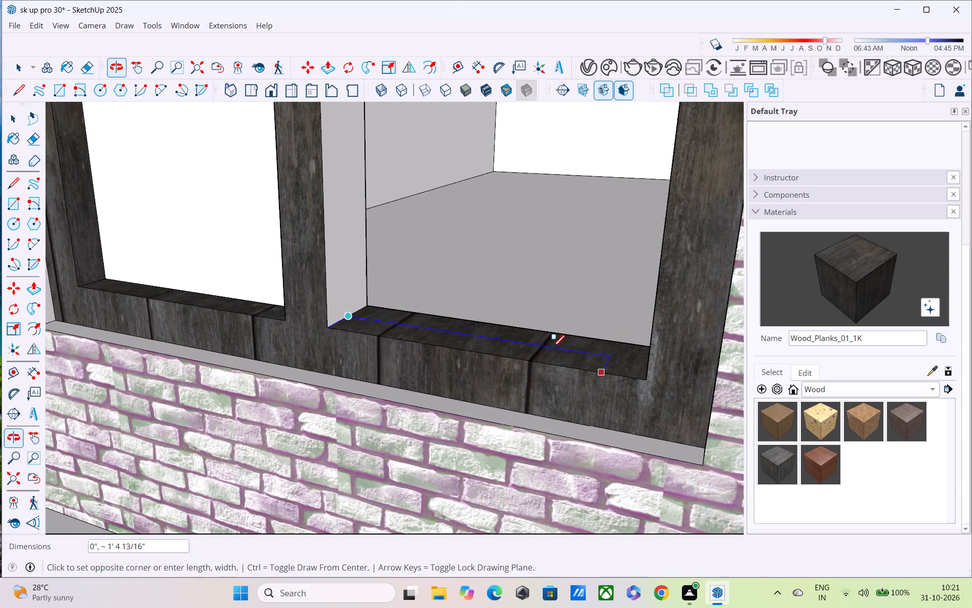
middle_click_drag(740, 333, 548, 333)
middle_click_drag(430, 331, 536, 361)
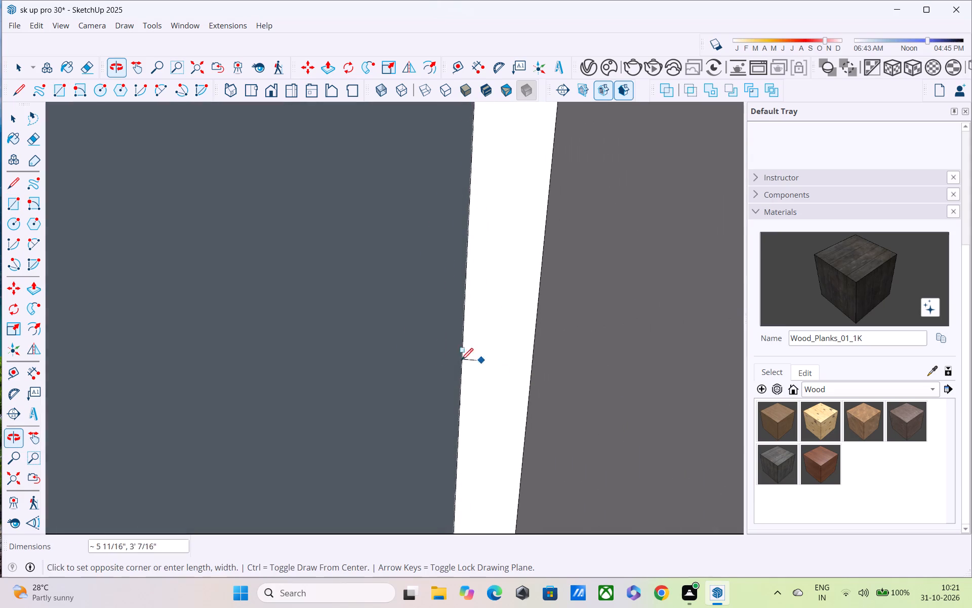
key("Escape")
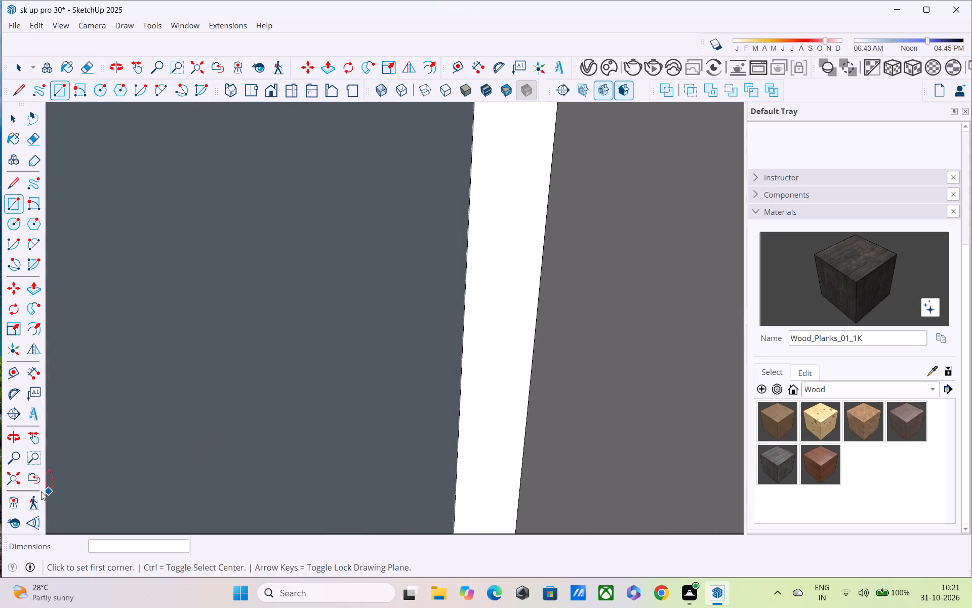
Scale the first opening's pane along the red axis by about 2.17 so it spans both openings of the blue-pillared bay's window.
left_click(13, 479)
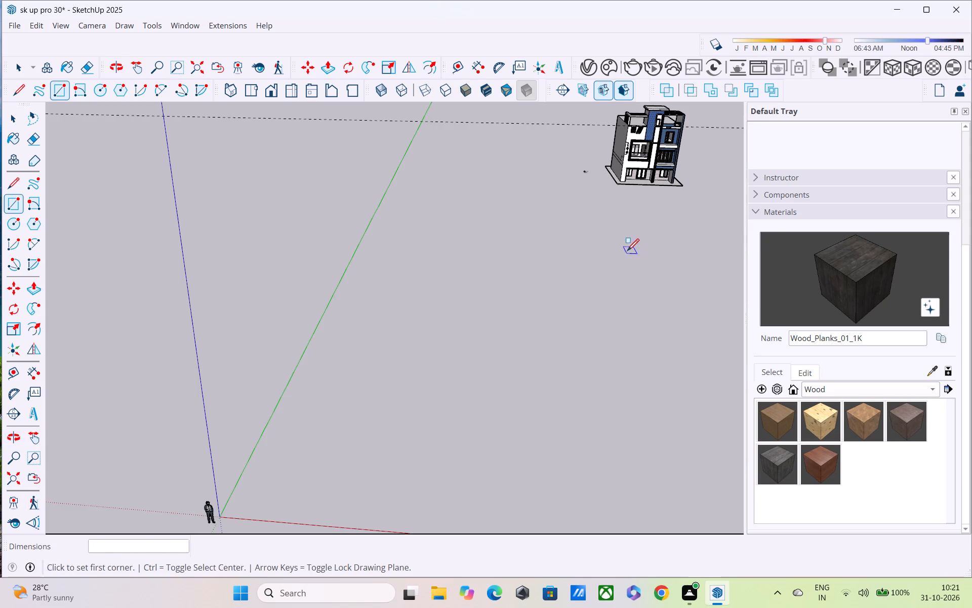
middle_click_drag(627, 247, 480, 337, "shift")
scroll(532, 269, "up", 8)
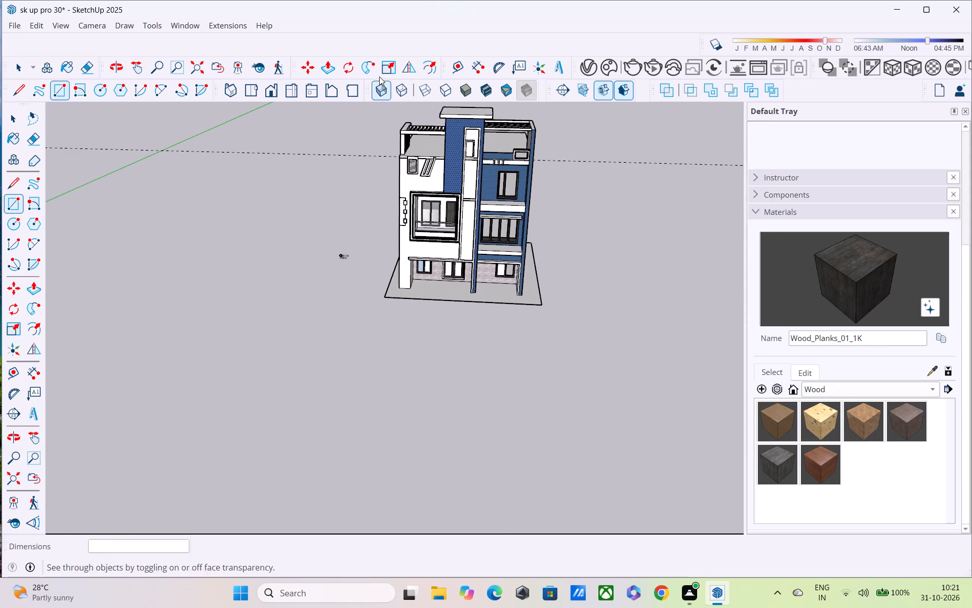
scroll(339, 60, "up", 2)
scroll(459, 212, "up", 3)
scroll(501, 216, "up", 3)
middle_click_drag(492, 226, 384, 141)
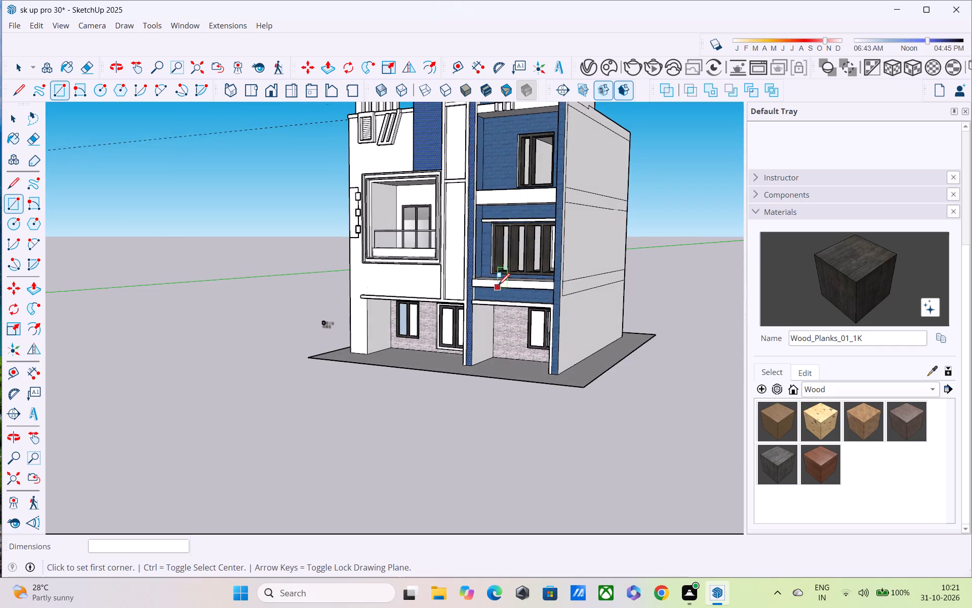
scroll(498, 287, "up", 6)
middle_click_drag(555, 372, 424, 305, "shift")
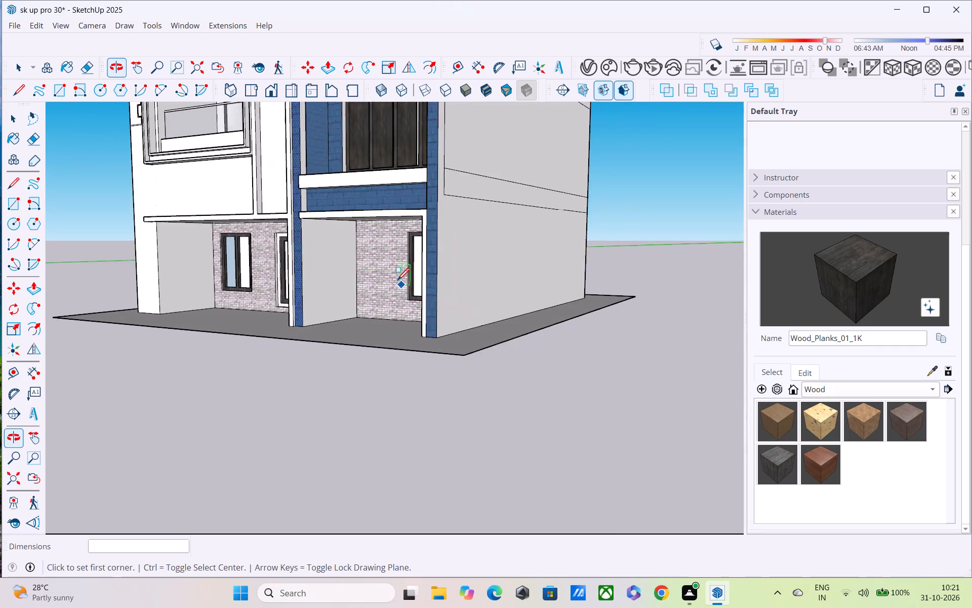
scroll(391, 273, "up", 5)
scroll(483, 290, "up", 1)
middle_click_drag(486, 291, 587, 297)
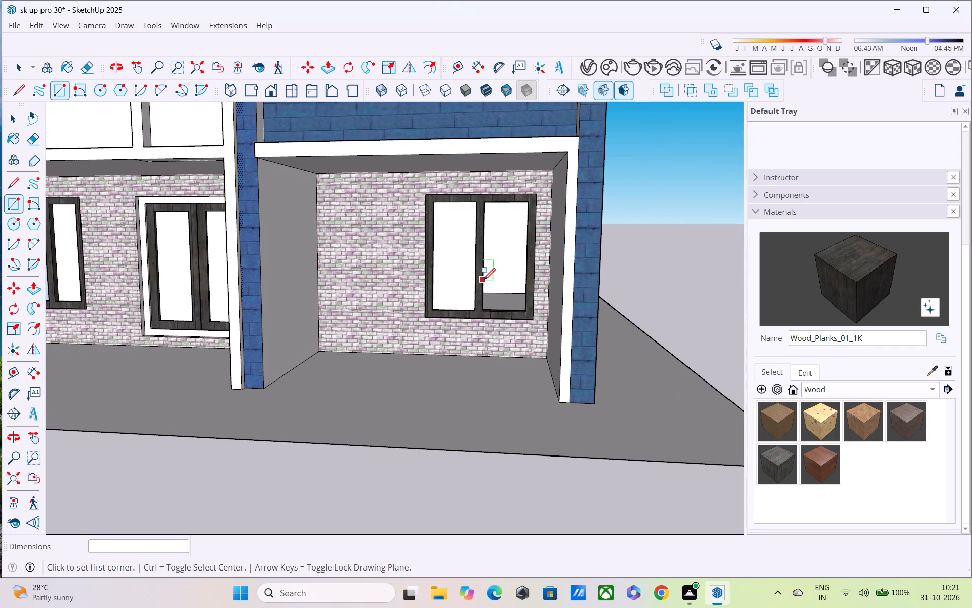
key("space")
left_click(456, 267)
key("s")
scroll(471, 251, "up", 3)
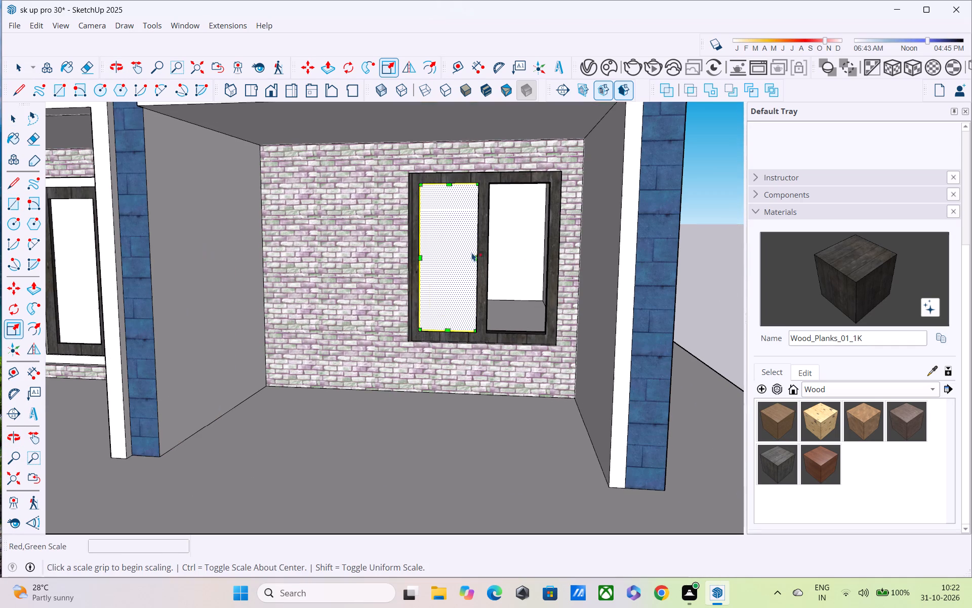
left_click_drag(474, 260, 495, 261)
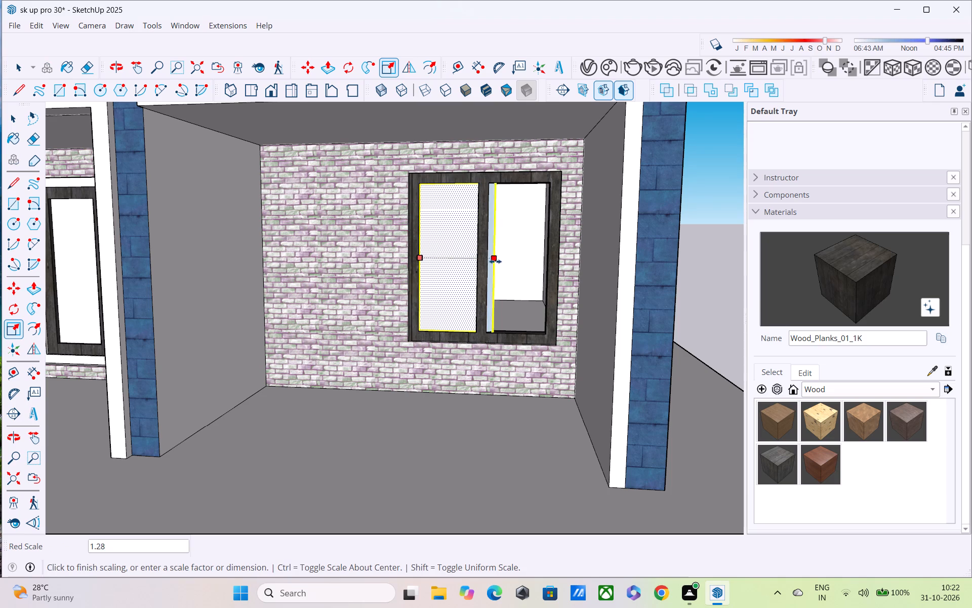
left_click_drag(495, 261, 548, 263)
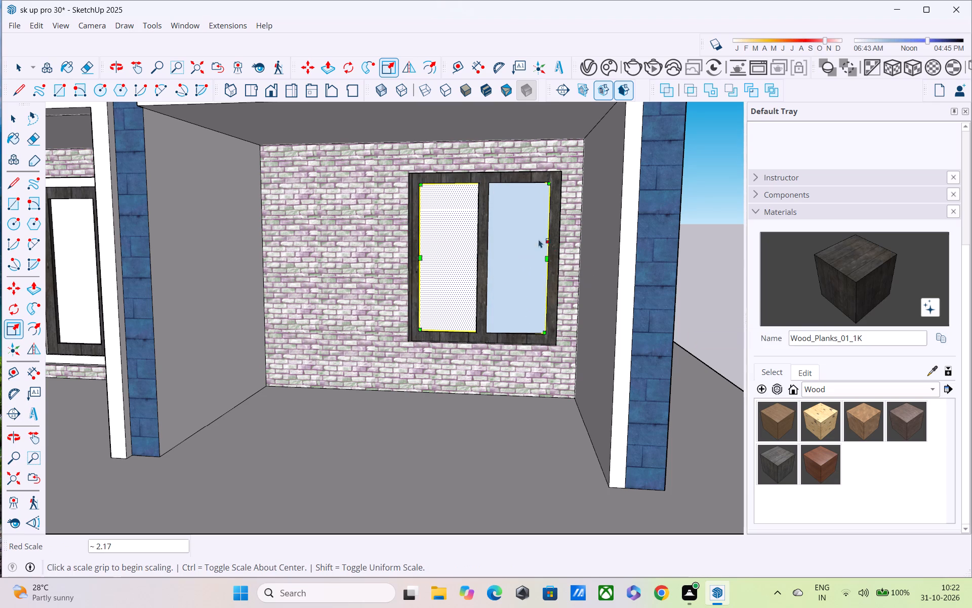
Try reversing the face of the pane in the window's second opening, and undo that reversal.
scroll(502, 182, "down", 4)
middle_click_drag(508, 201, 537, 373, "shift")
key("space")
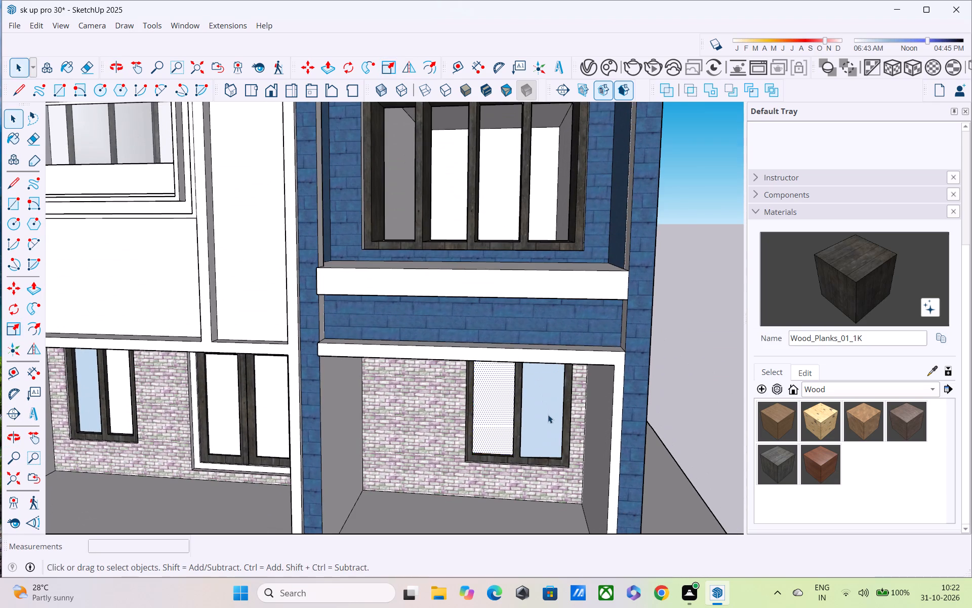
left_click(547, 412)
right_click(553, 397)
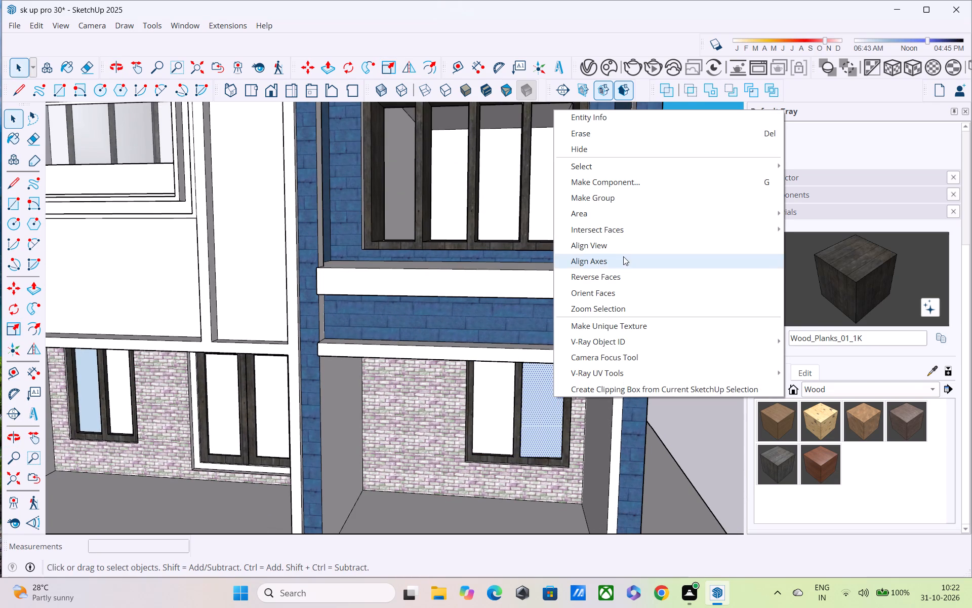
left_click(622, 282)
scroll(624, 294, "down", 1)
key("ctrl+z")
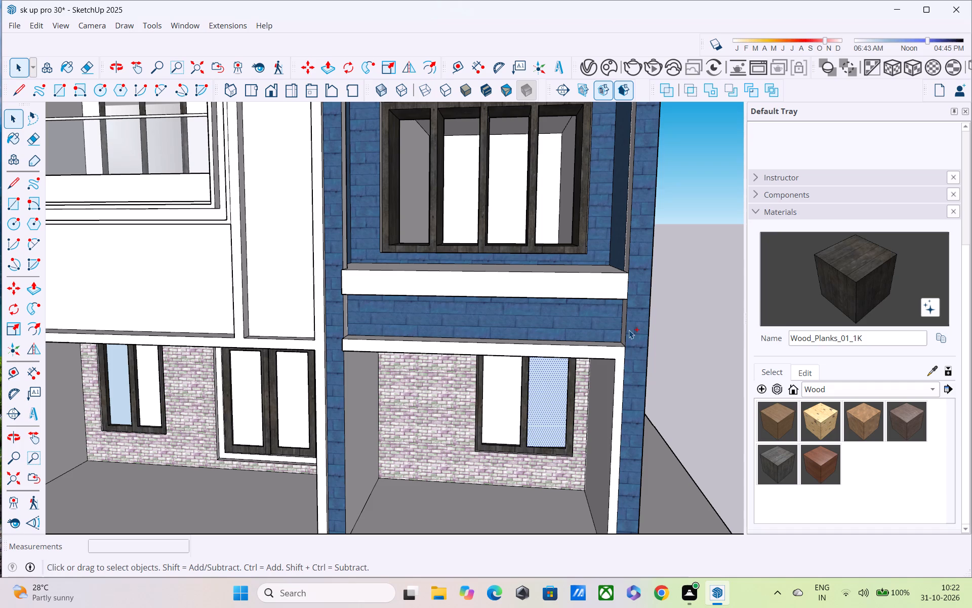
Reverse the face of the pane in the second opening of the blue-pillared bay's ground-floor window.
middle_click_drag(538, 392, 537, 306)
left_click(547, 372)
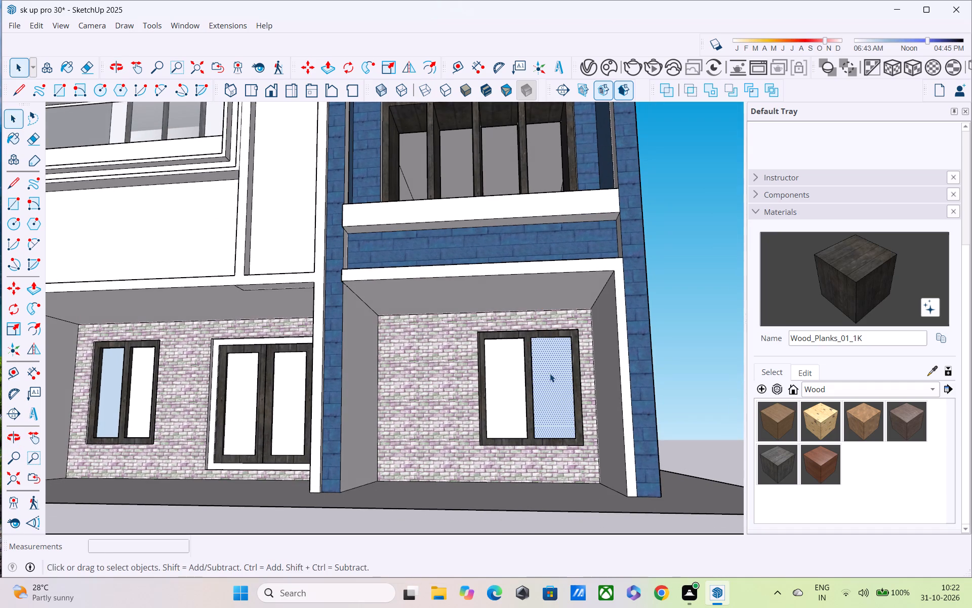
left_click(550, 373)
right_click_drag(551, 374, 540, 374)
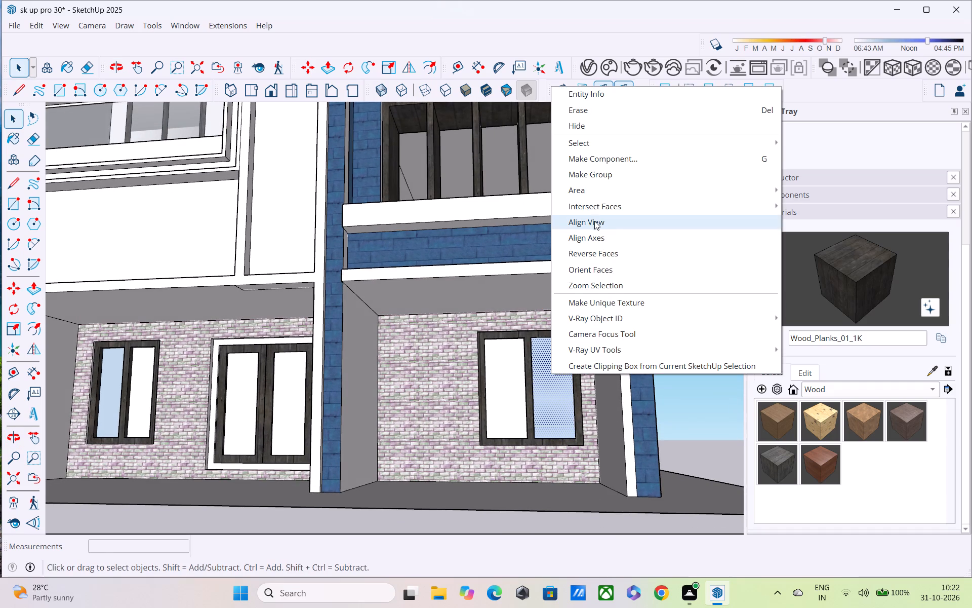
left_click(597, 255)
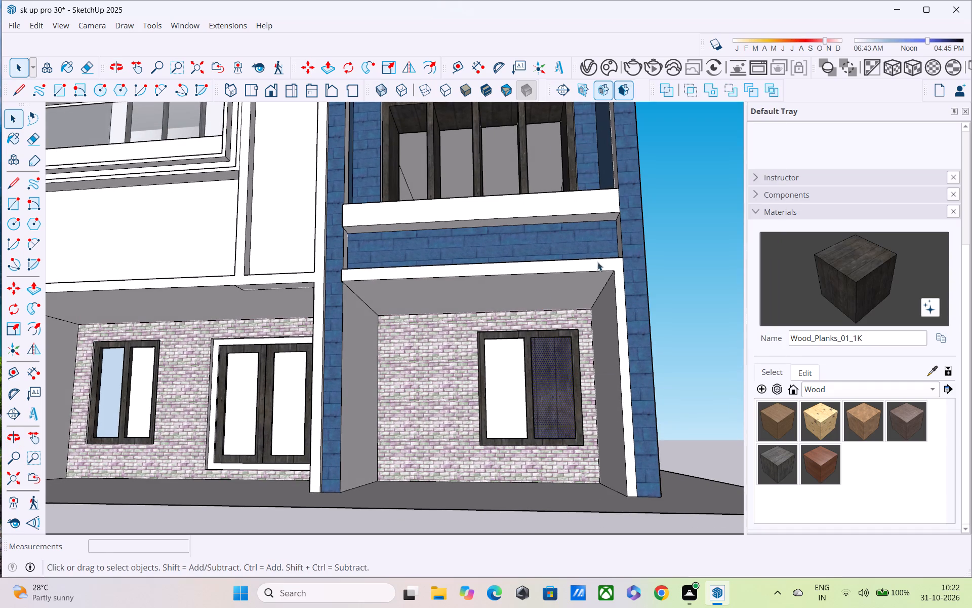
Paint the second-opening pane of the blue-pillared bay's window with Glass_Basic_01 from the Glass materials.
middle_click_drag(603, 375, 661, 397)
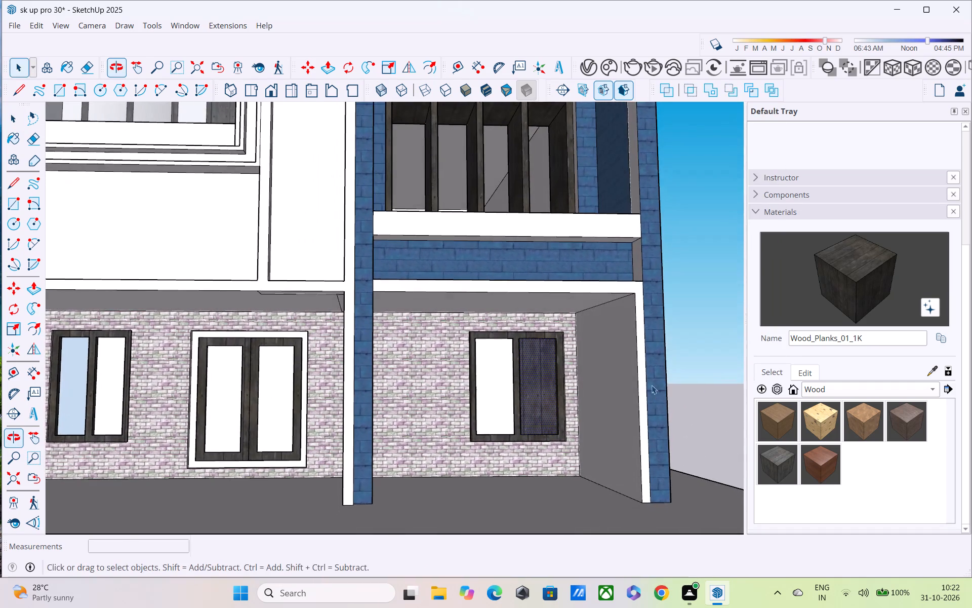
key("space")
scroll(560, 371, "up", 13)
left_click(523, 376)
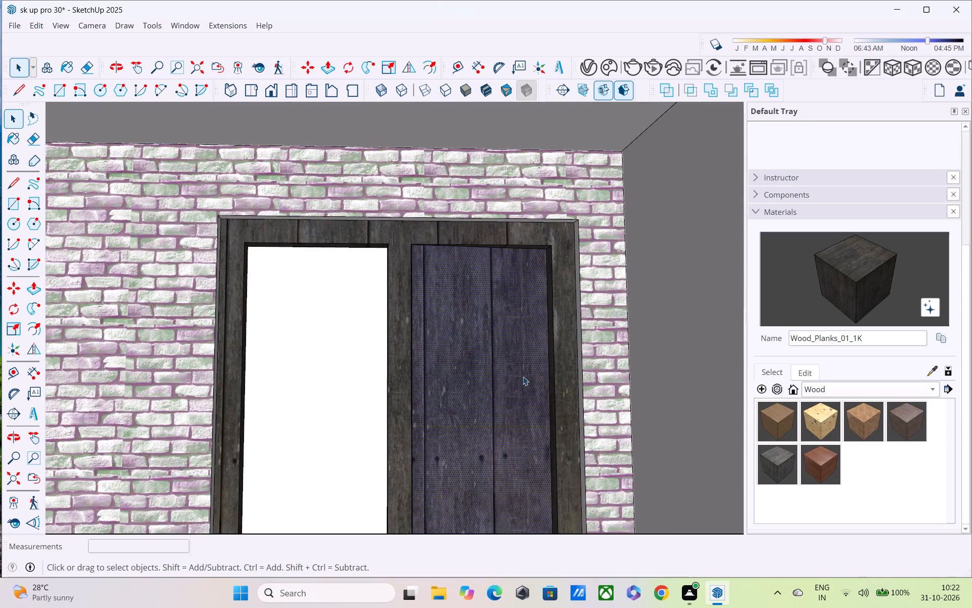
scroll(522, 376, "down", 5)
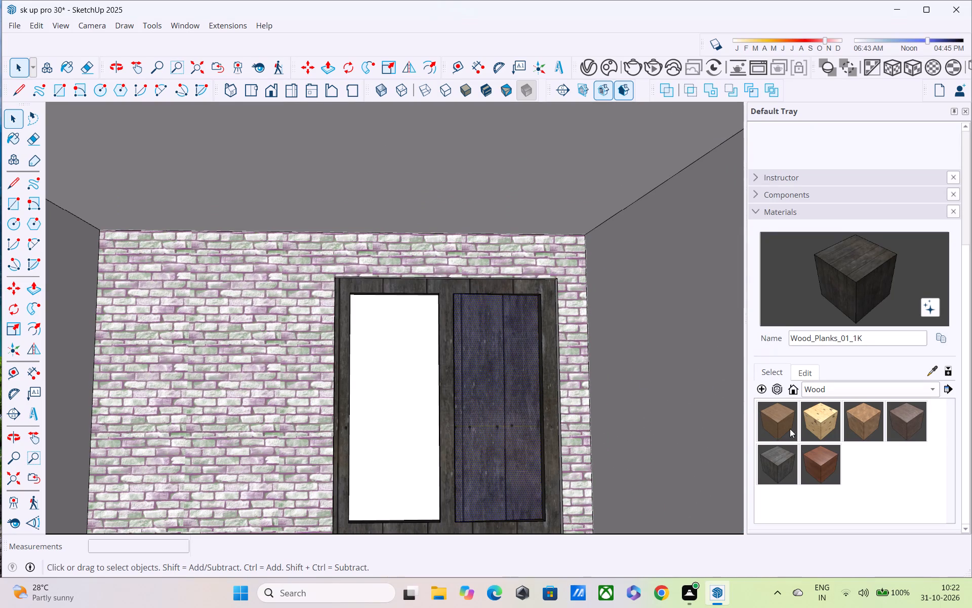
left_click(879, 393)
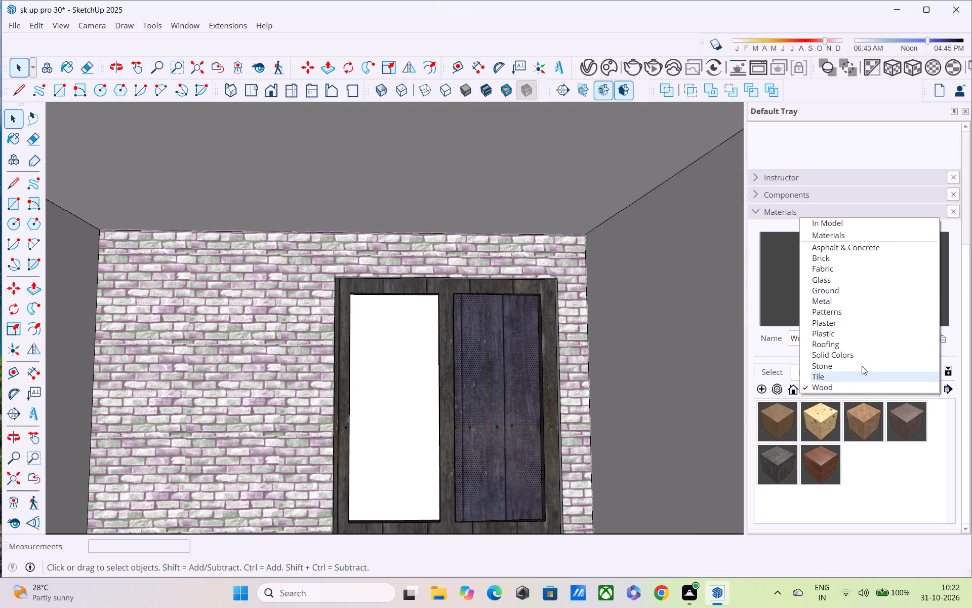
left_click(857, 280)
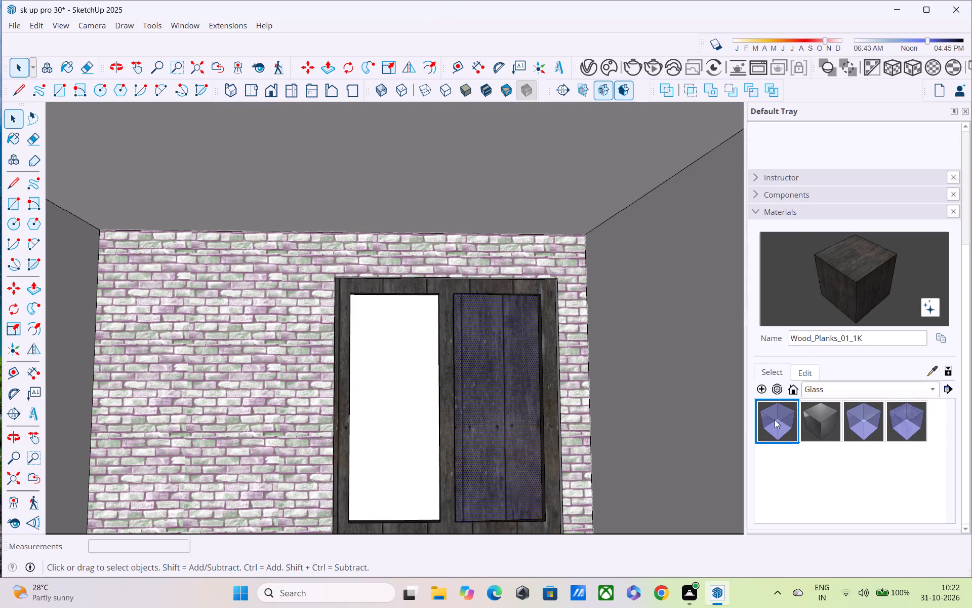
left_click(775, 419)
left_click(506, 361)
Paint the second-opening pane of the blue-pillared bay's ground-floor window with Glass_Mirror_01 and clear the selection.
middle_click_drag(513, 391, 427, 415)
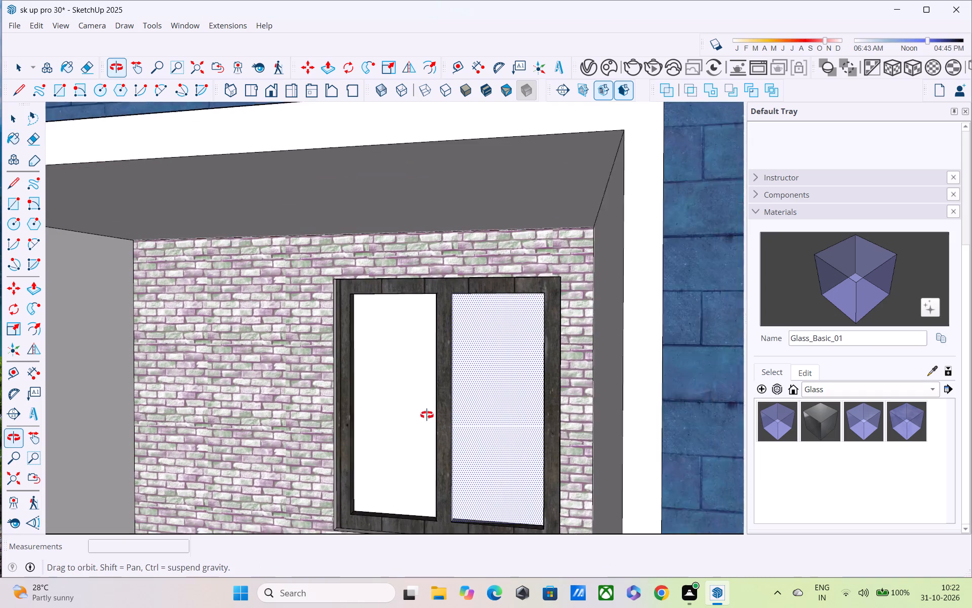
middle_click_drag(427, 415, 429, 409)
left_click(822, 417)
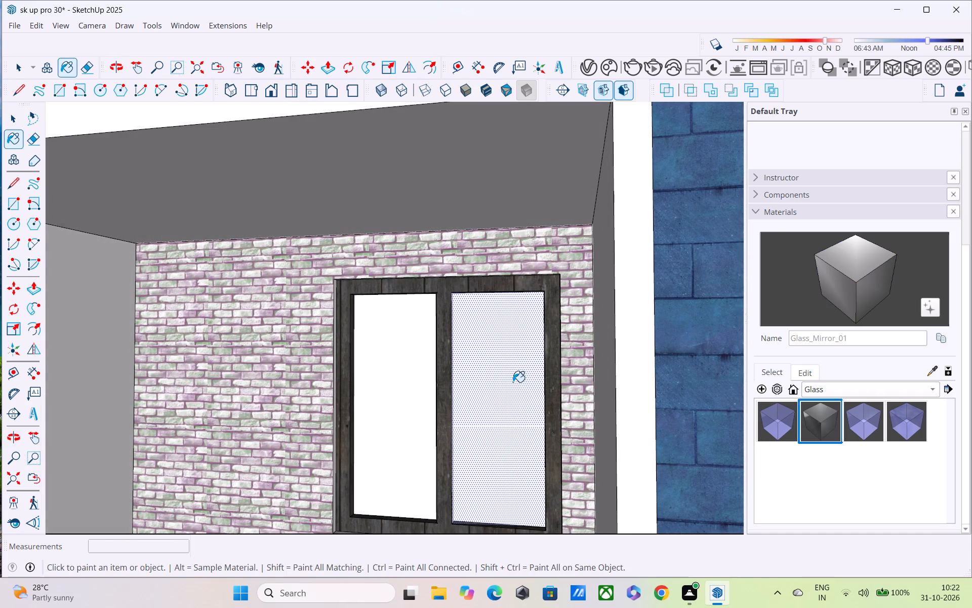
left_click(513, 382)
middle_click_drag(553, 443, 584, 474)
scroll(592, 455, "down", 6)
key("space")
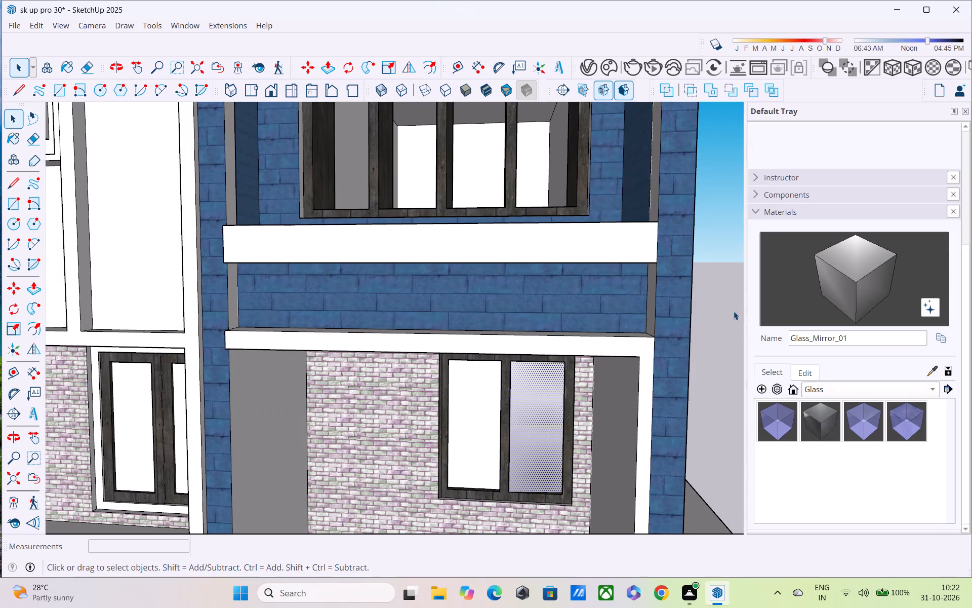
left_click(734, 311)
middle_click_drag(572, 435, 563, 293)
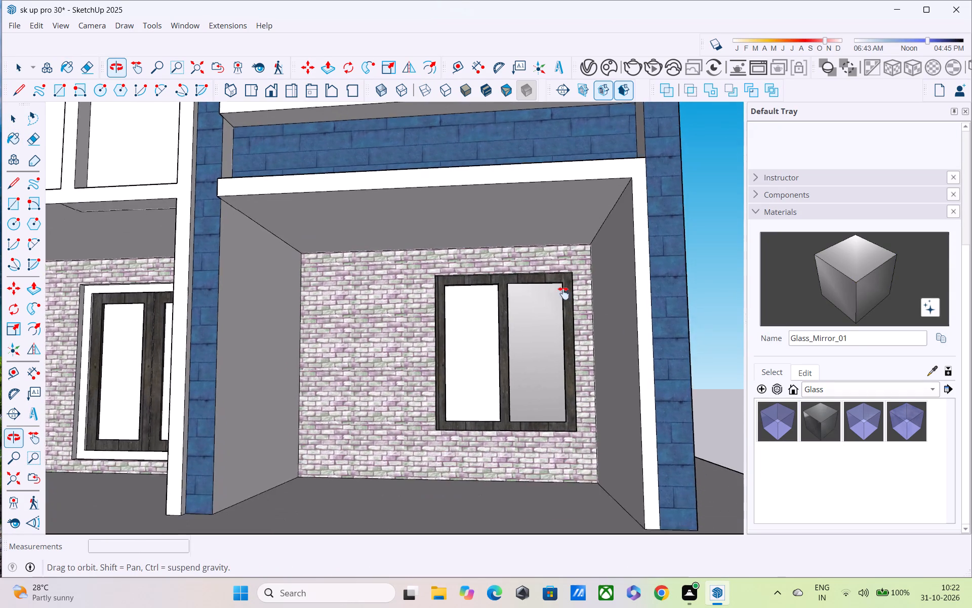
middle_click_drag(563, 293, 563, 292)
scroll(563, 290, "down", 5)
middle_click_drag(575, 343, 257, 527)
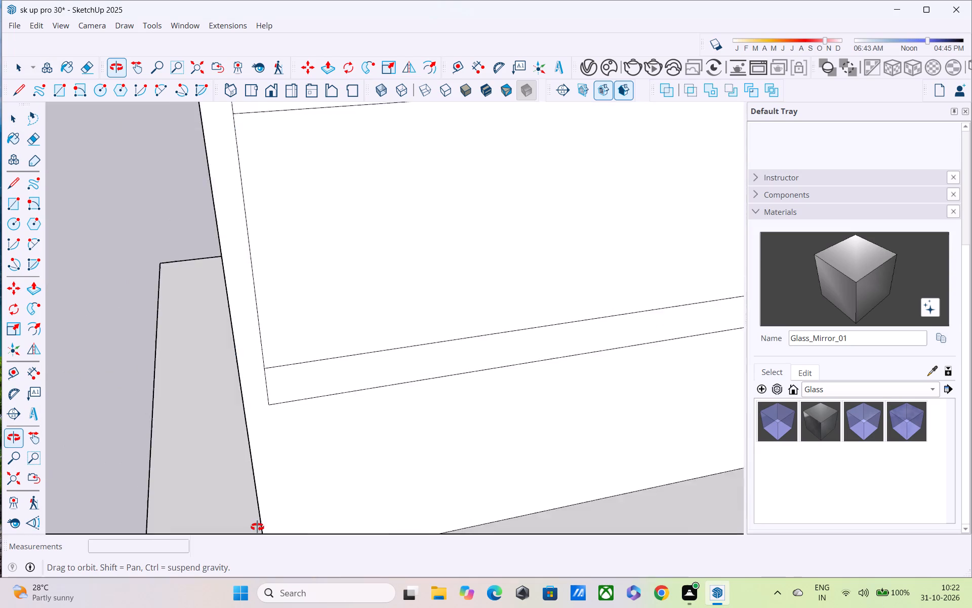
middle_click_drag(257, 527, 548, 379)
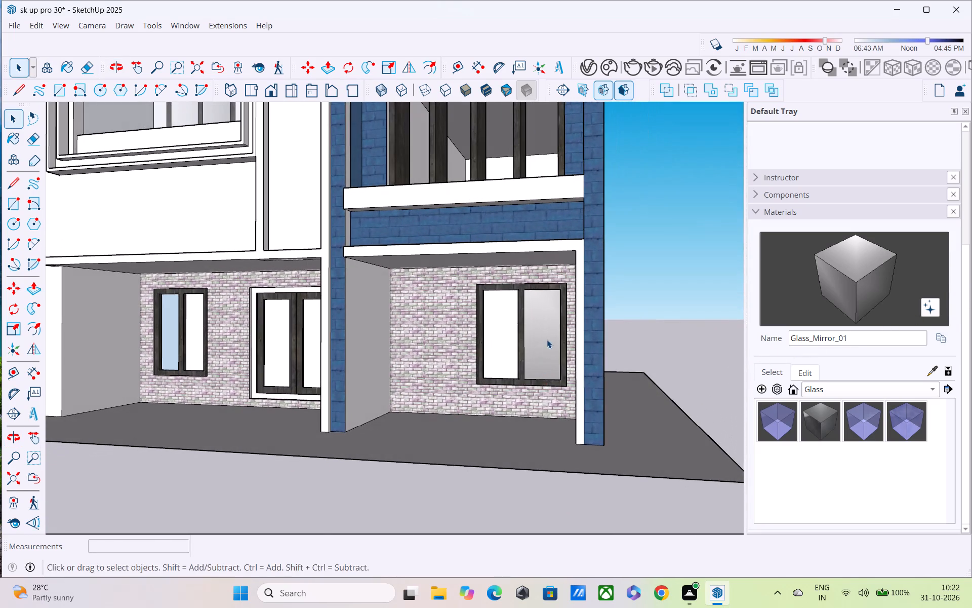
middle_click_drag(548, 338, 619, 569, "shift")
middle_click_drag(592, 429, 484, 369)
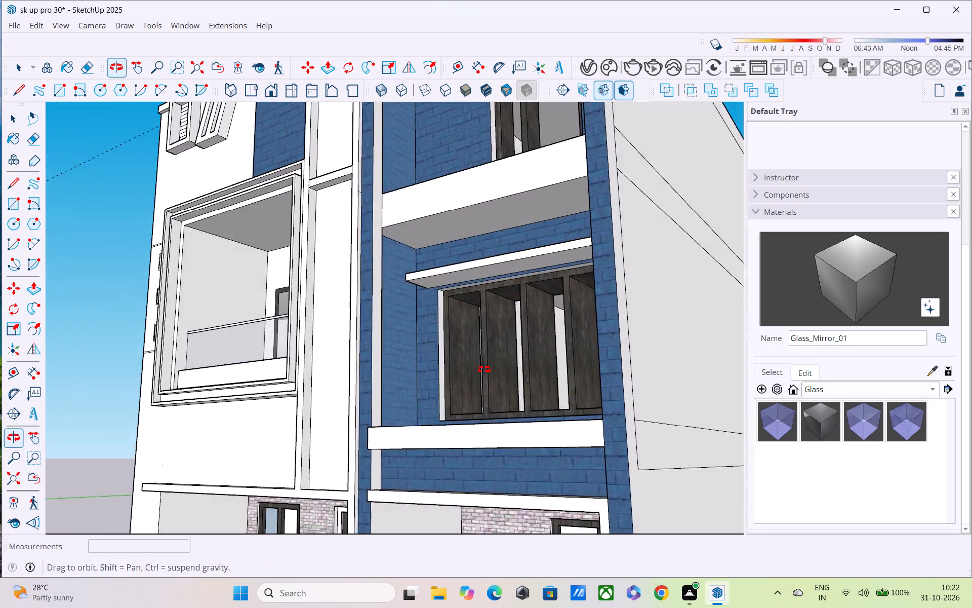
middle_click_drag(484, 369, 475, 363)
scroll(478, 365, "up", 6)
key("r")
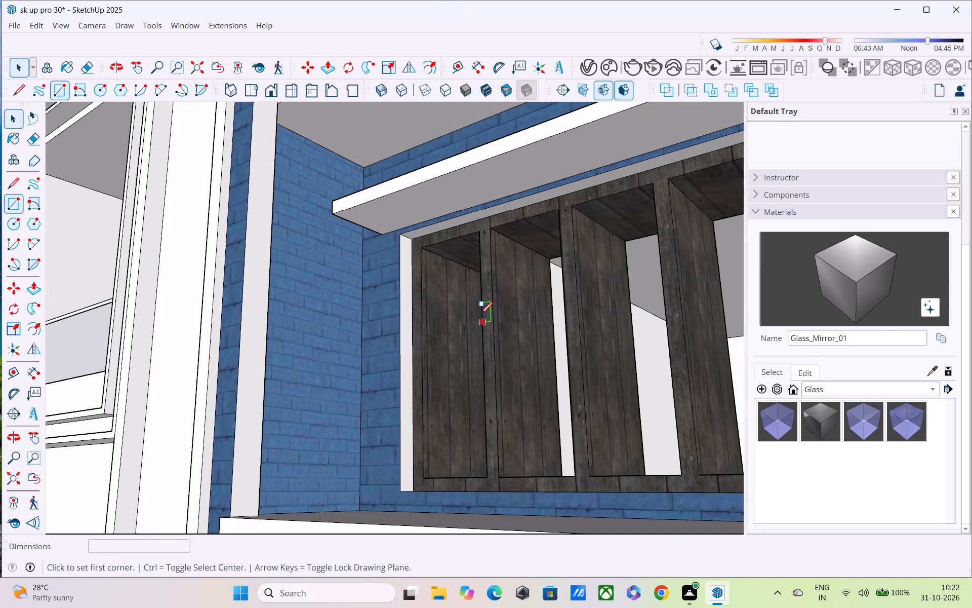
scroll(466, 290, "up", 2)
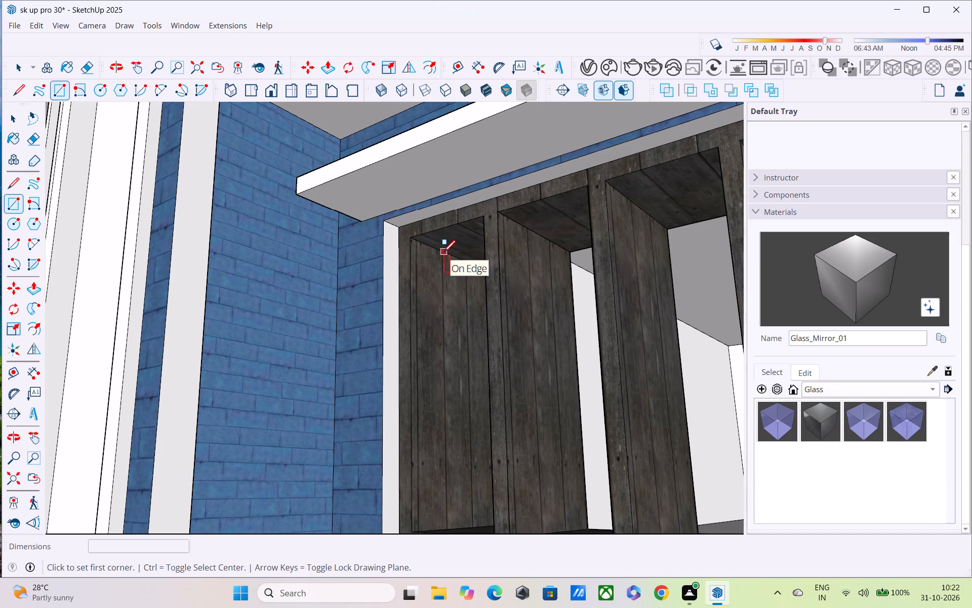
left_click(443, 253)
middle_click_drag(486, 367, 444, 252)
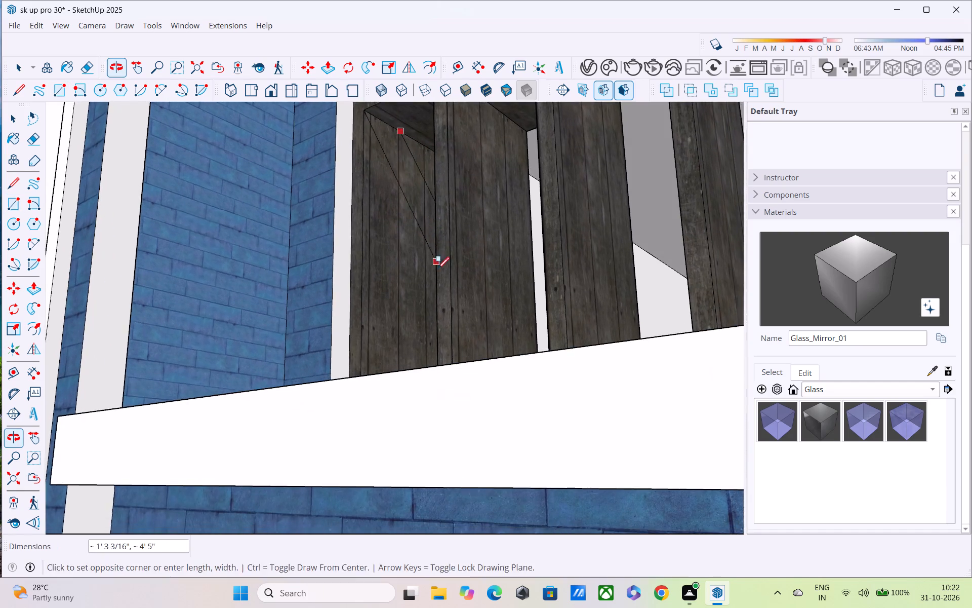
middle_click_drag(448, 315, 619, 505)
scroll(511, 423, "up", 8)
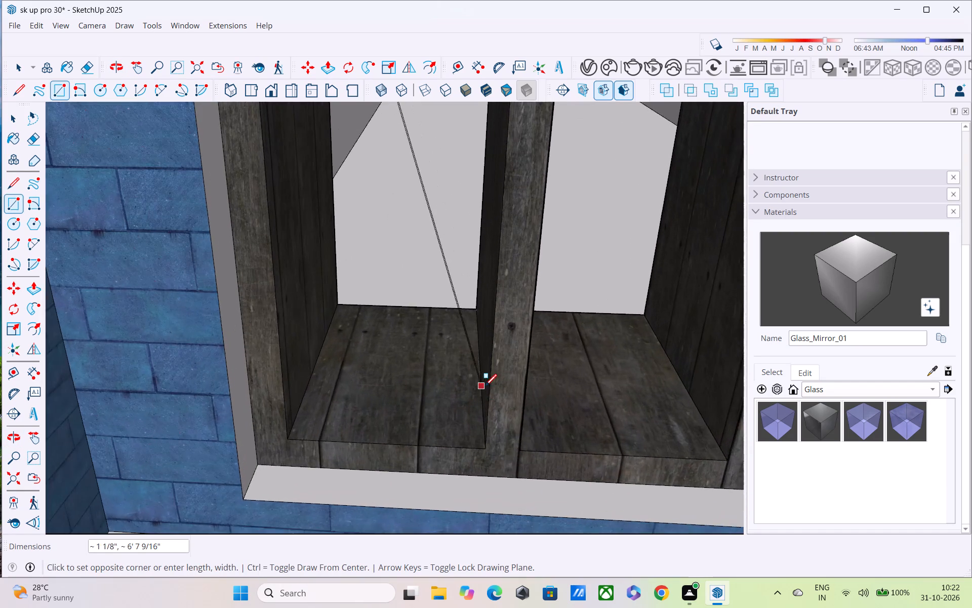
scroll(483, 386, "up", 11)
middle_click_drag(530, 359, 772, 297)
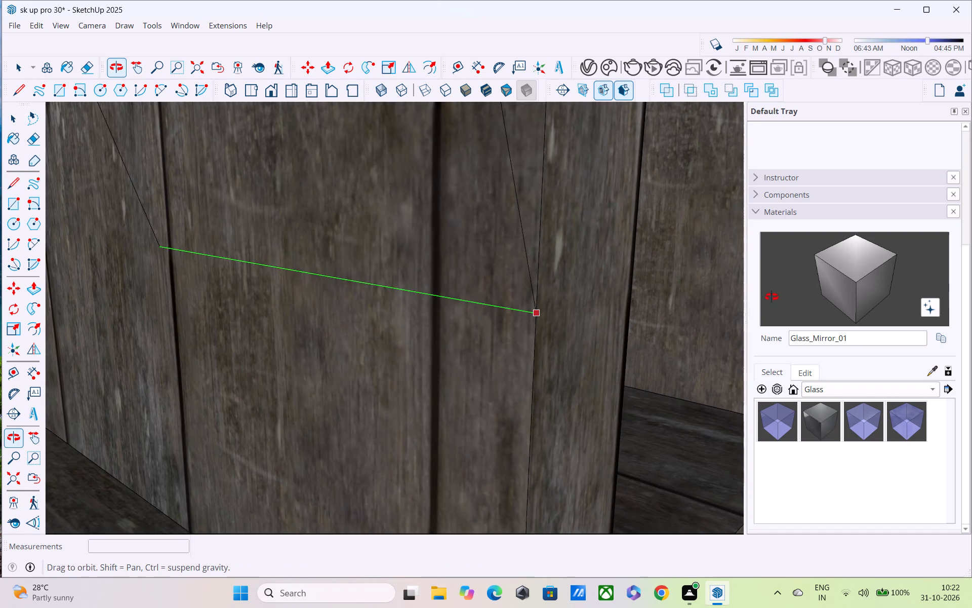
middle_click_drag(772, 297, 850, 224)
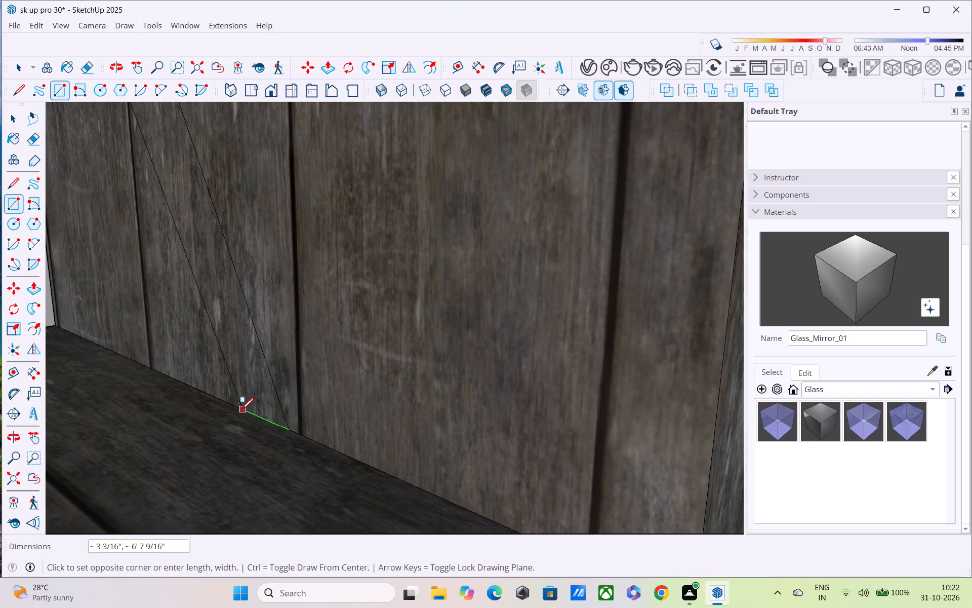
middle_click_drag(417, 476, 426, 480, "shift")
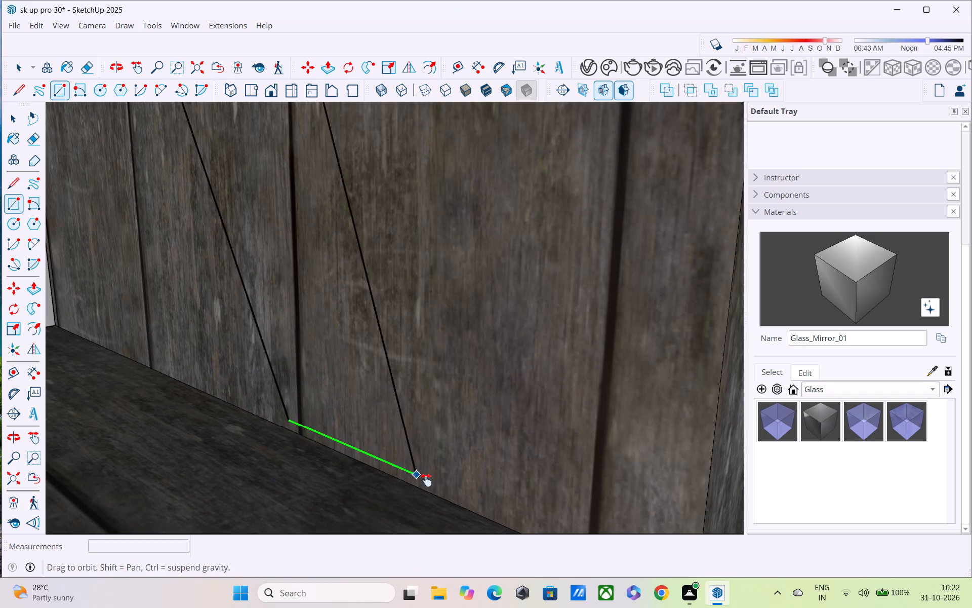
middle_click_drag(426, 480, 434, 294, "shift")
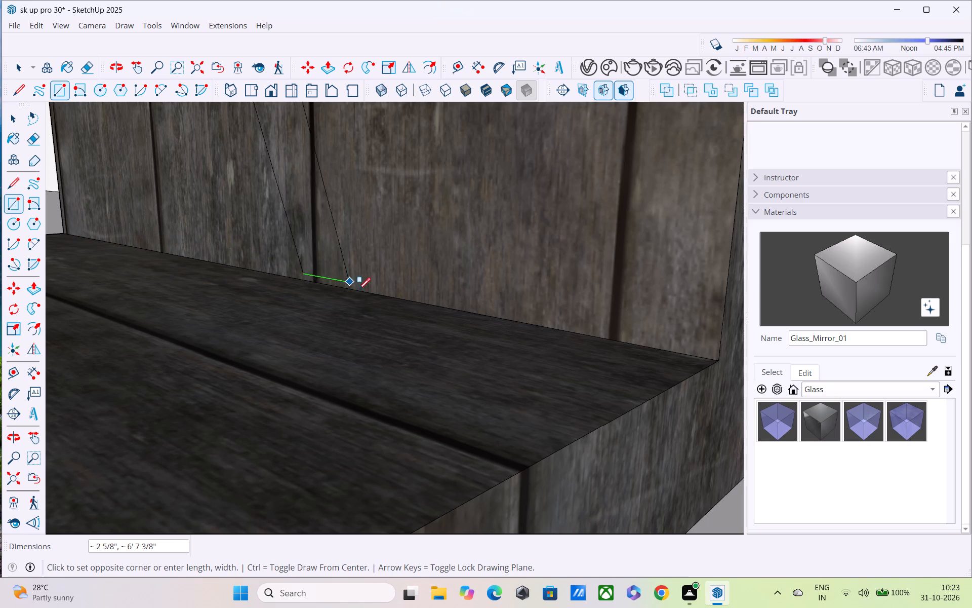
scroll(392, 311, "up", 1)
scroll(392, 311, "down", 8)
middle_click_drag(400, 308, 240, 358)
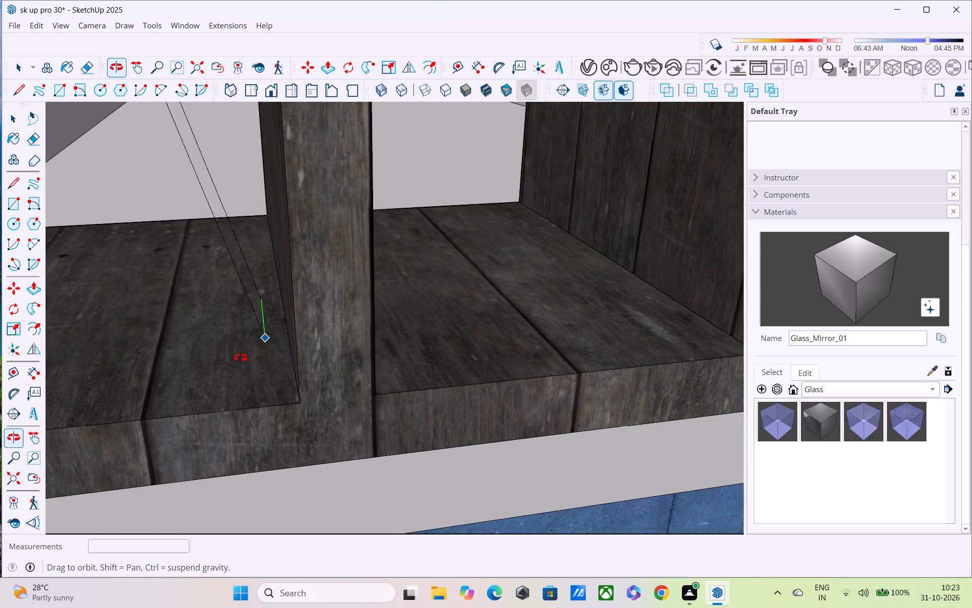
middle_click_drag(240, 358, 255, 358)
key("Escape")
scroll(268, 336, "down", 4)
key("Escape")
Draw a 1' 11 1/2" by 6' 4" rectangular pane inside the first opening of the blue bay's window above the ground floor.
scroll(278, 336, "up", 1)
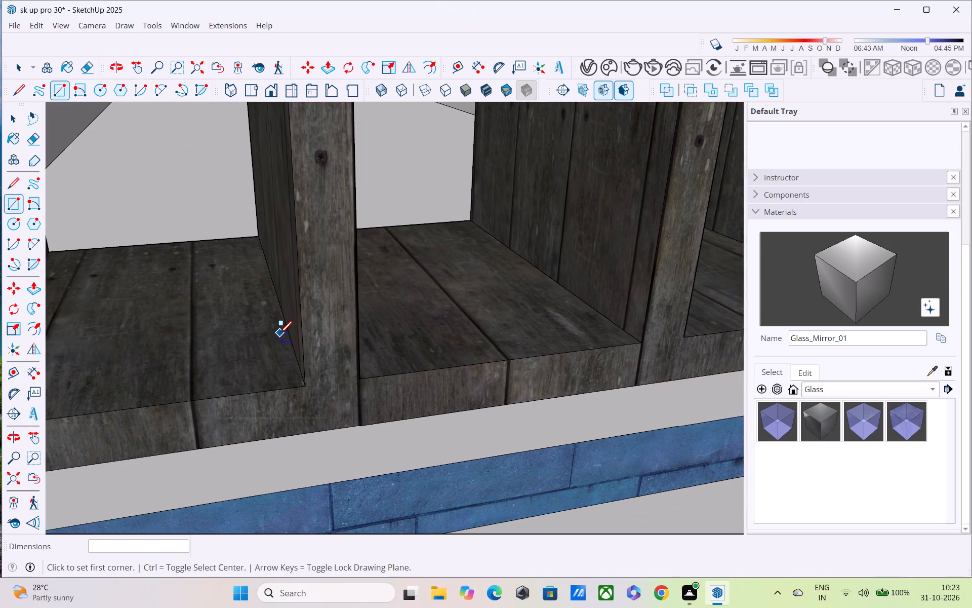
scroll(280, 334, "down", 1)
middle_click_drag(298, 331, 379, 331)
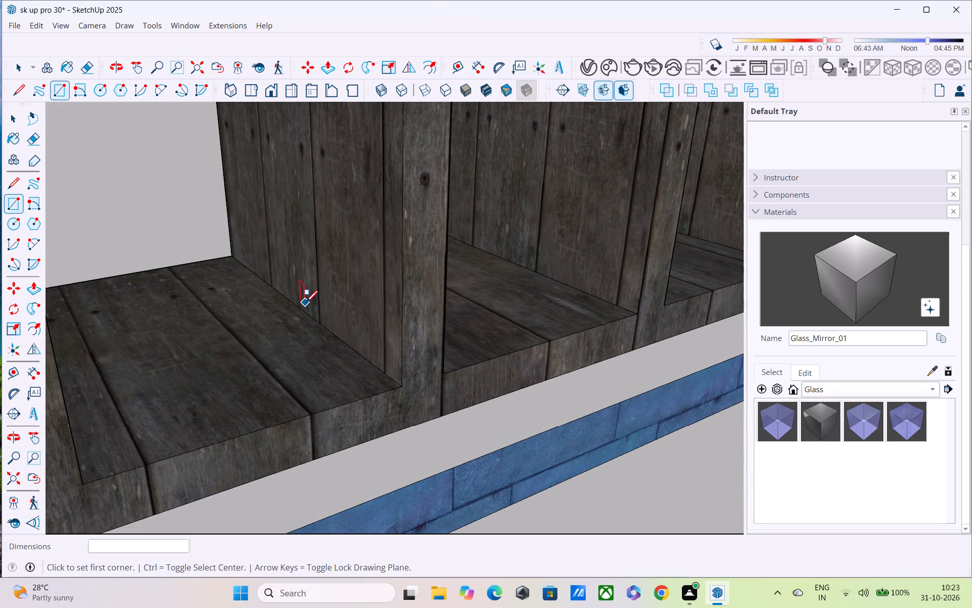
left_click(304, 309)
scroll(278, 294, "down", 3)
middle_click_drag(281, 294, 254, 290, "shift")
middle_click_drag(251, 291, 343, 362)
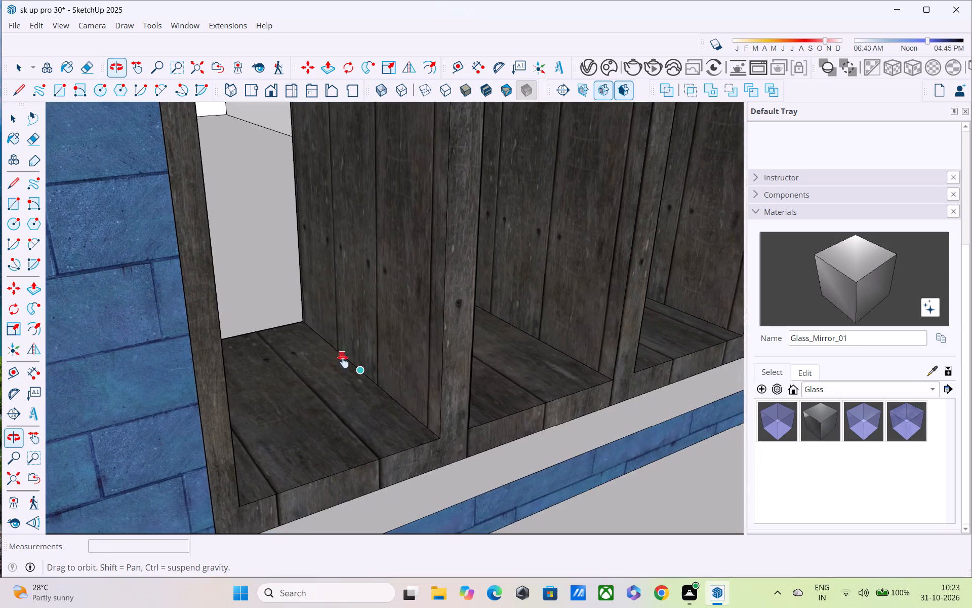
middle_click_drag(343, 362, 321, 398)
scroll(305, 360, "up", 2)
middle_click_drag(288, 340, 286, 299, "shift")
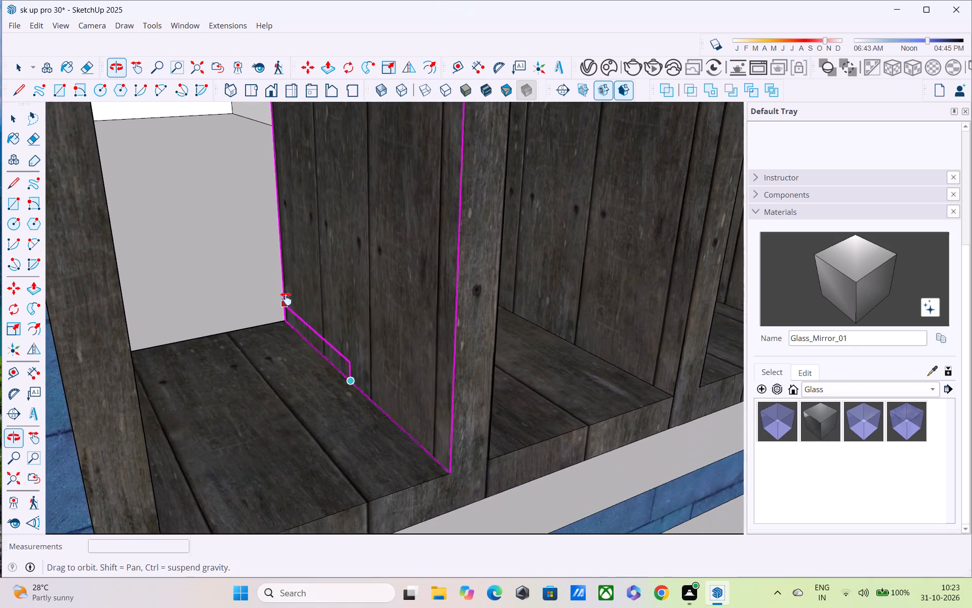
middle_click_drag(286, 299, 285, 289, "shift")
scroll(301, 292, "down", 6)
middle_click_drag(352, 303, 91, 306)
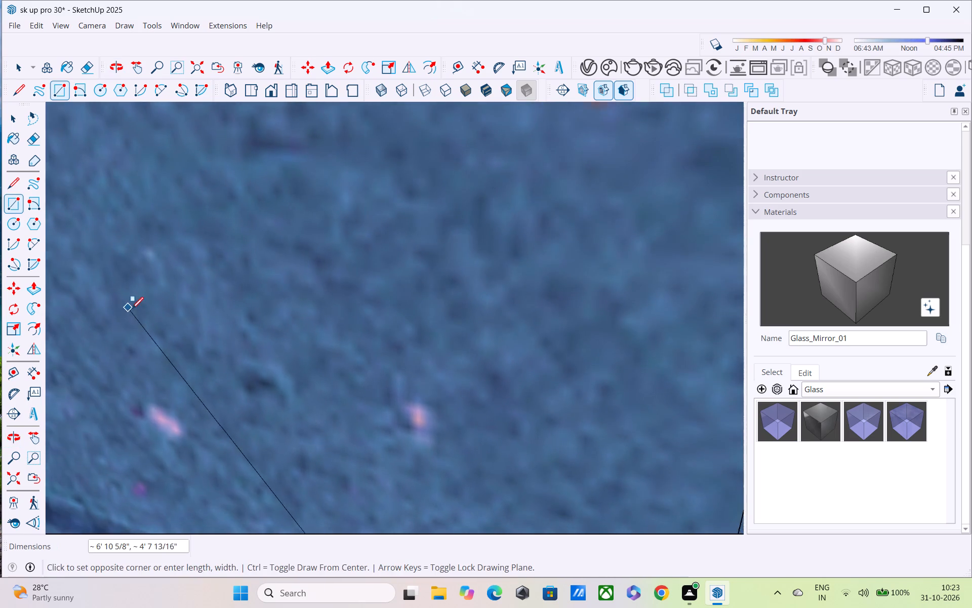
scroll(150, 318, "down", 5)
middle_click_drag(491, 340, 356, 209, "shift")
scroll(359, 216, "down", 5)
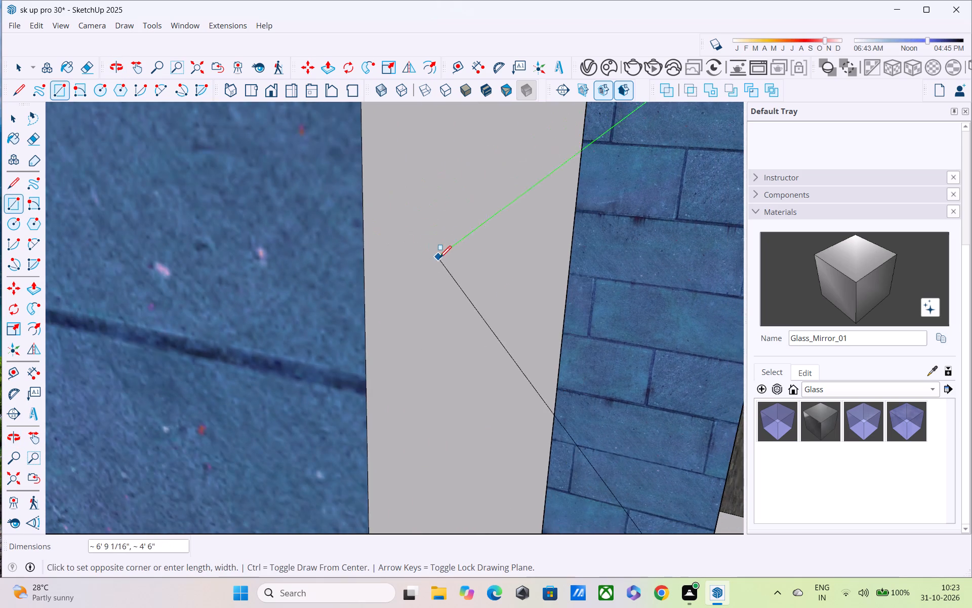
scroll(441, 262, "down", 19)
middle_click_drag(660, 271, 411, 183)
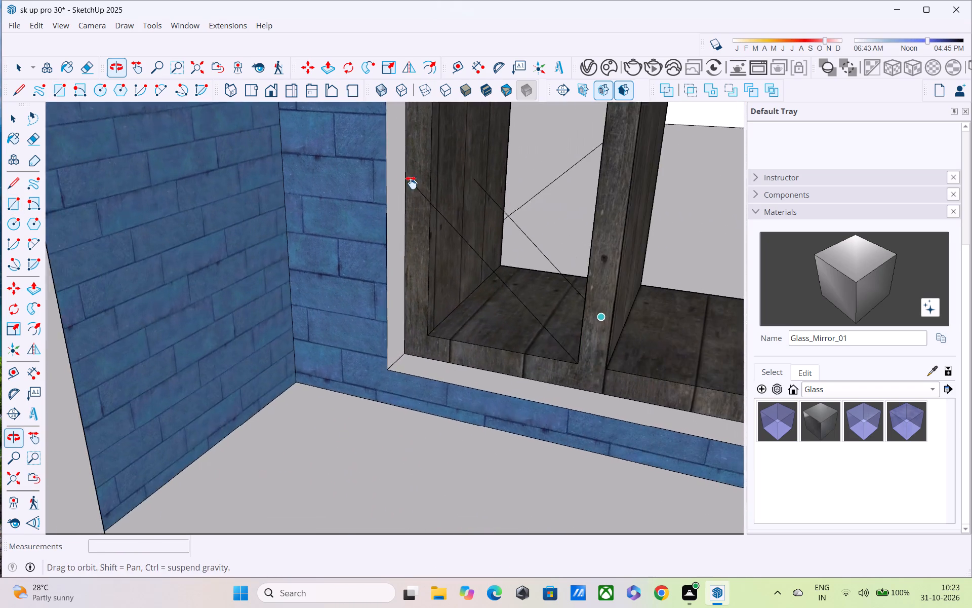
middle_click_drag(411, 183, 408, 187)
middle_click_drag(430, 236, 498, 496)
middle_click_drag(538, 307, 549, 311)
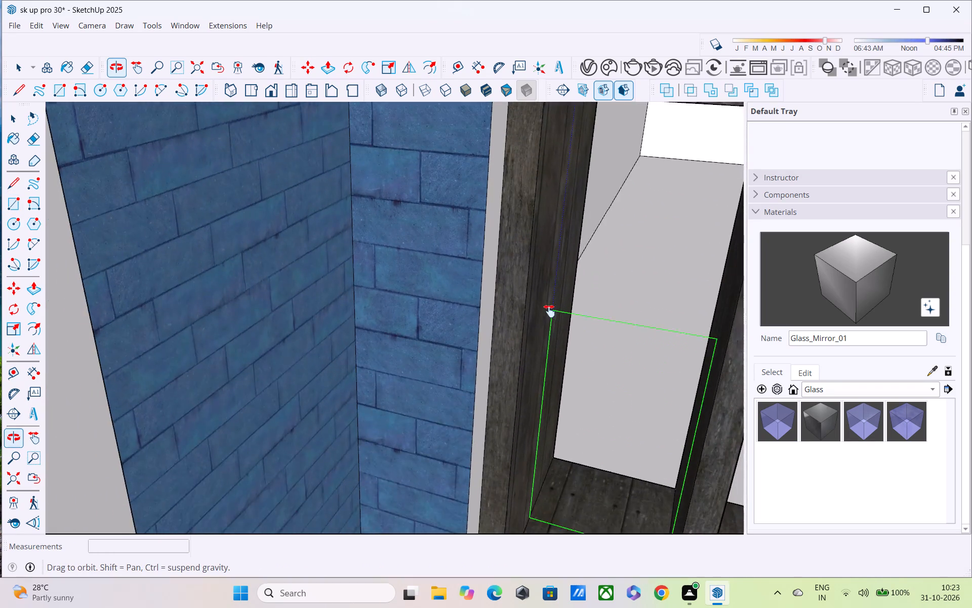
middle_click_drag(549, 311, 551, 447)
middle_click_drag(560, 374, 561, 215)
scroll(569, 392, "up", 2)
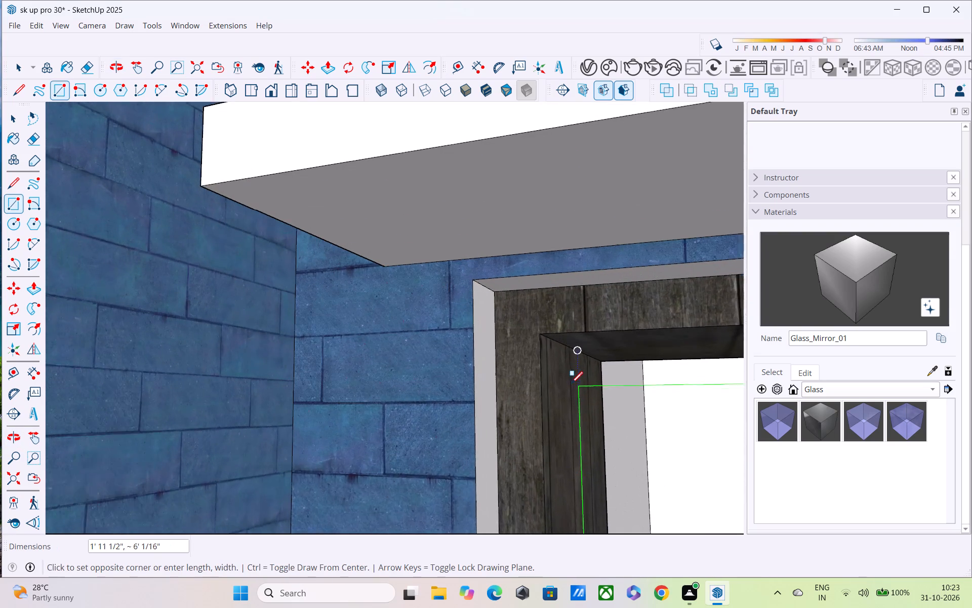
scroll(571, 385, "up", 1)
left_click(575, 345)
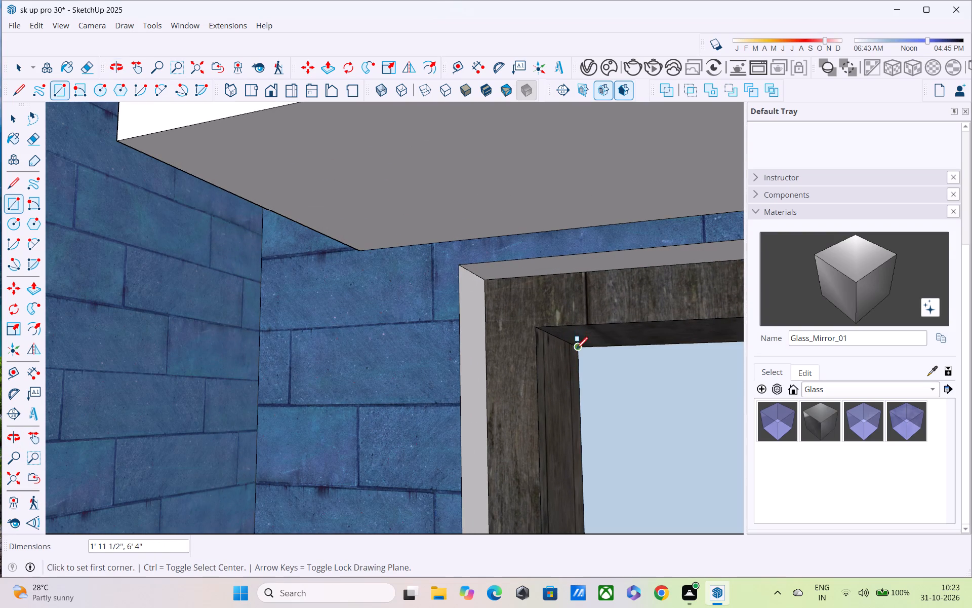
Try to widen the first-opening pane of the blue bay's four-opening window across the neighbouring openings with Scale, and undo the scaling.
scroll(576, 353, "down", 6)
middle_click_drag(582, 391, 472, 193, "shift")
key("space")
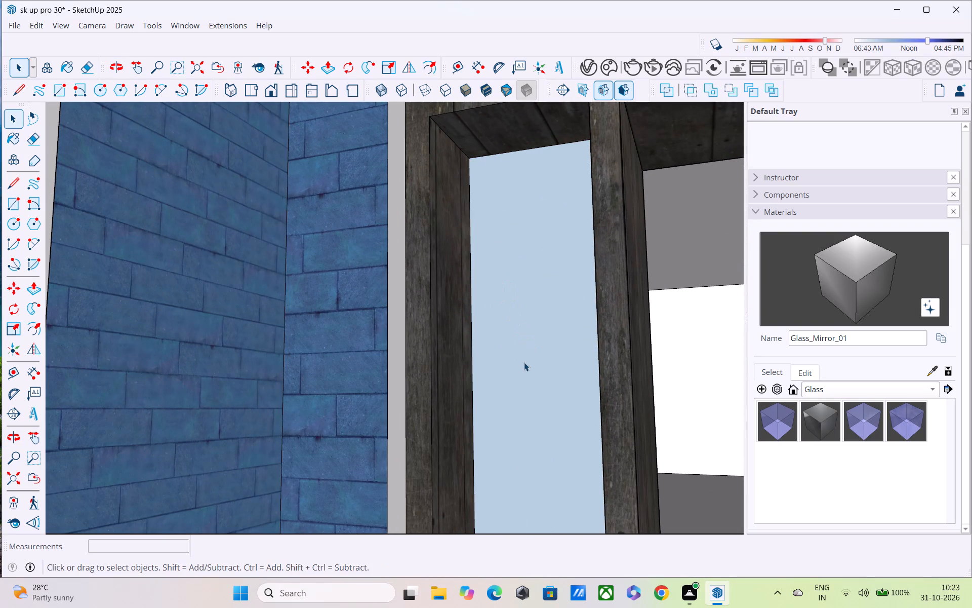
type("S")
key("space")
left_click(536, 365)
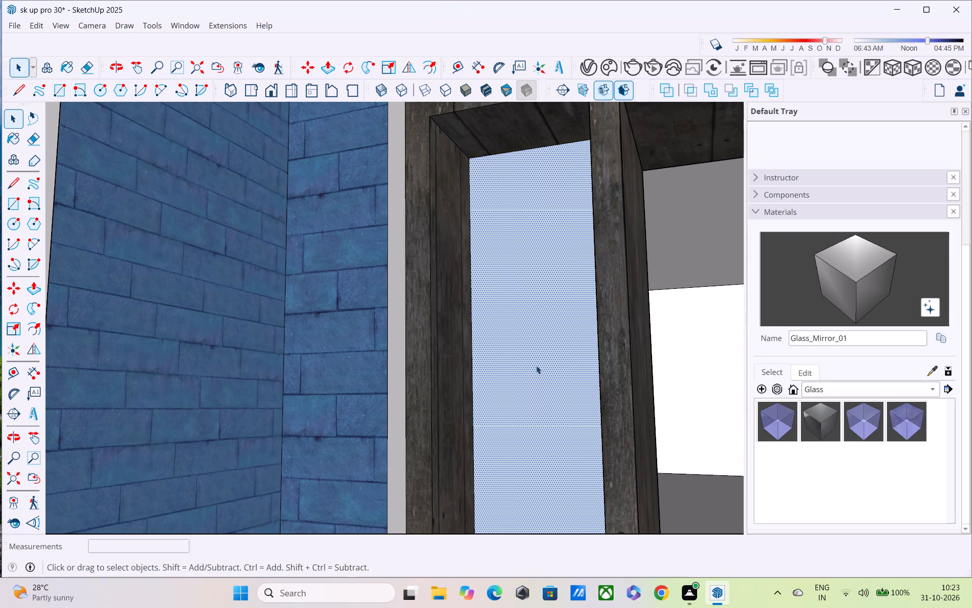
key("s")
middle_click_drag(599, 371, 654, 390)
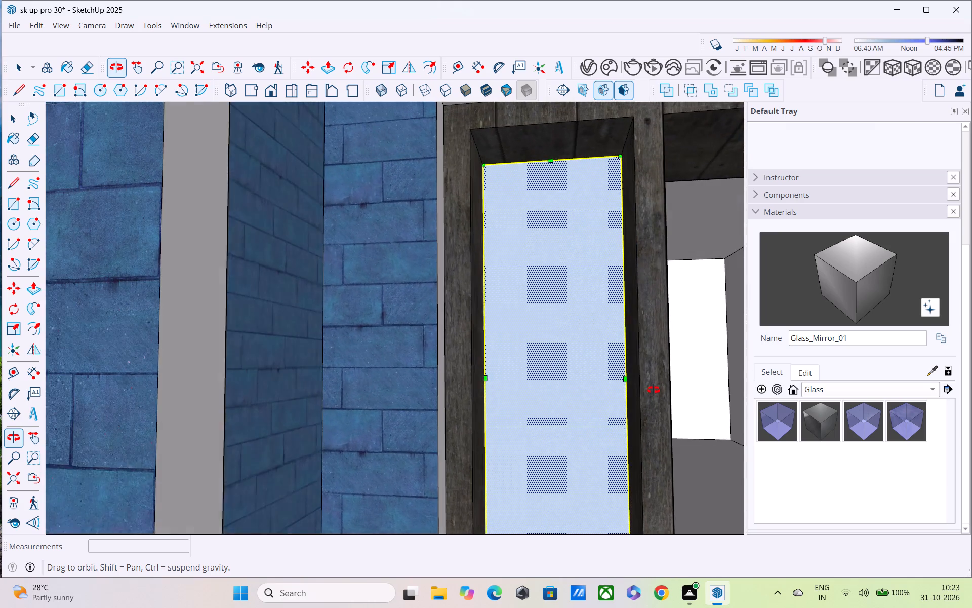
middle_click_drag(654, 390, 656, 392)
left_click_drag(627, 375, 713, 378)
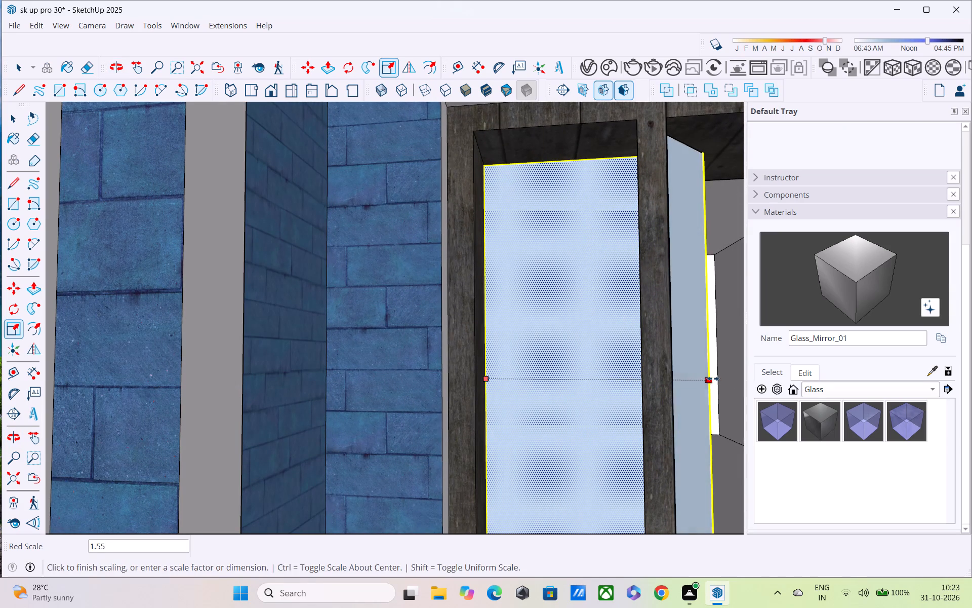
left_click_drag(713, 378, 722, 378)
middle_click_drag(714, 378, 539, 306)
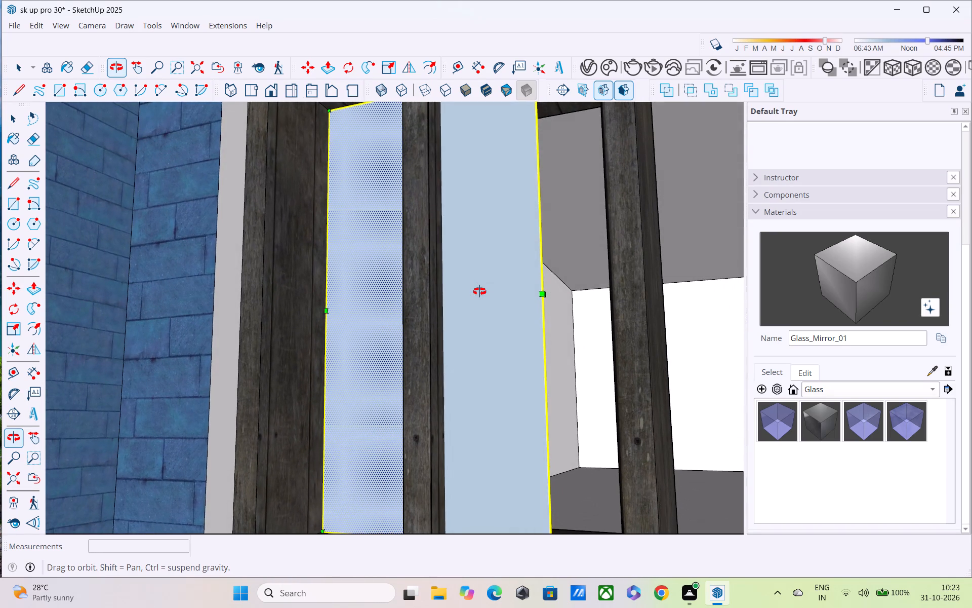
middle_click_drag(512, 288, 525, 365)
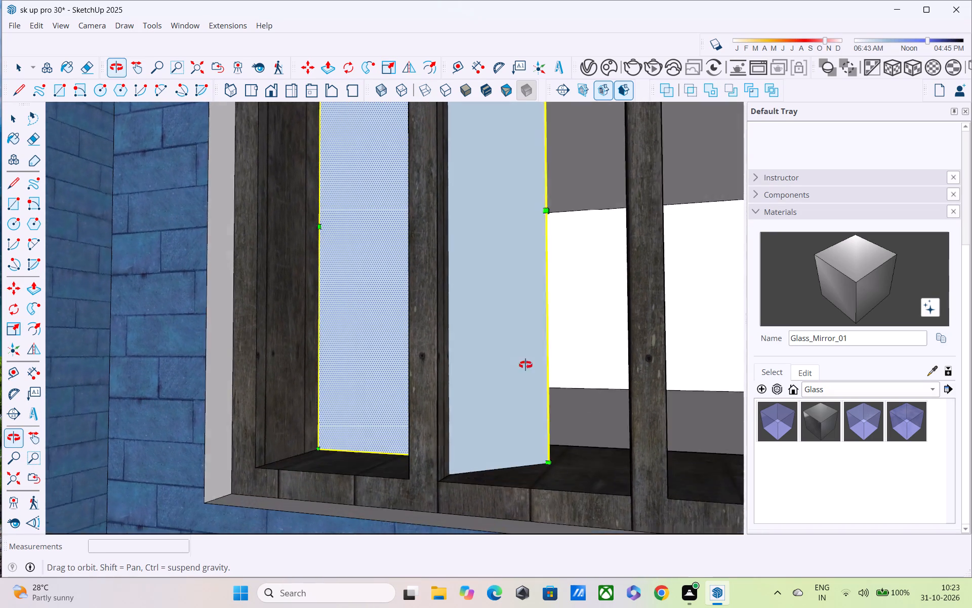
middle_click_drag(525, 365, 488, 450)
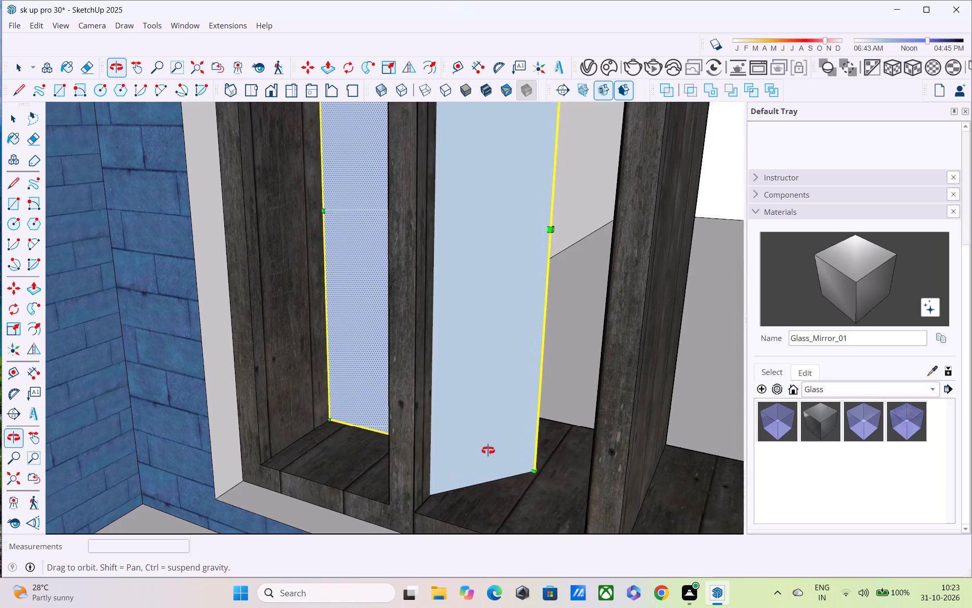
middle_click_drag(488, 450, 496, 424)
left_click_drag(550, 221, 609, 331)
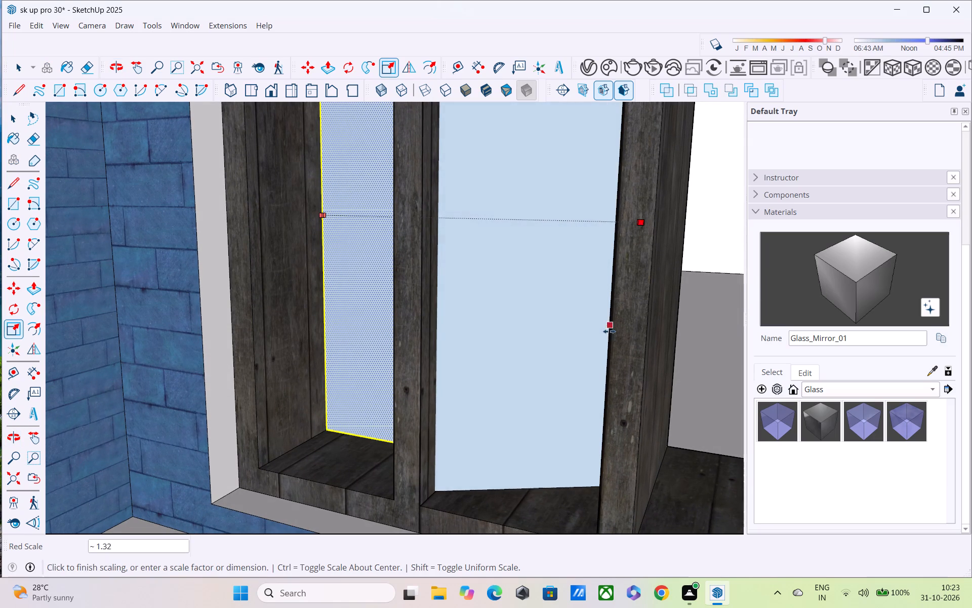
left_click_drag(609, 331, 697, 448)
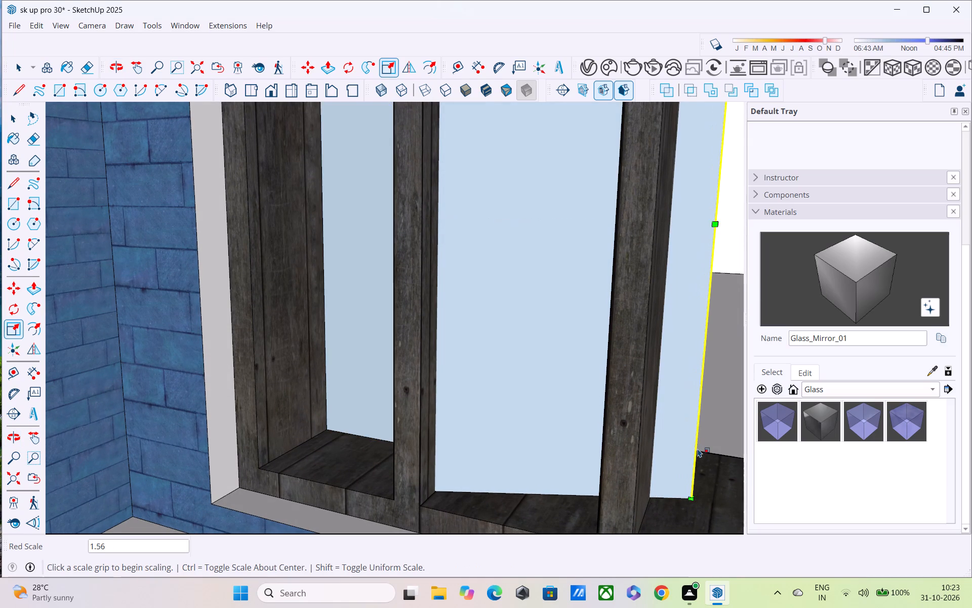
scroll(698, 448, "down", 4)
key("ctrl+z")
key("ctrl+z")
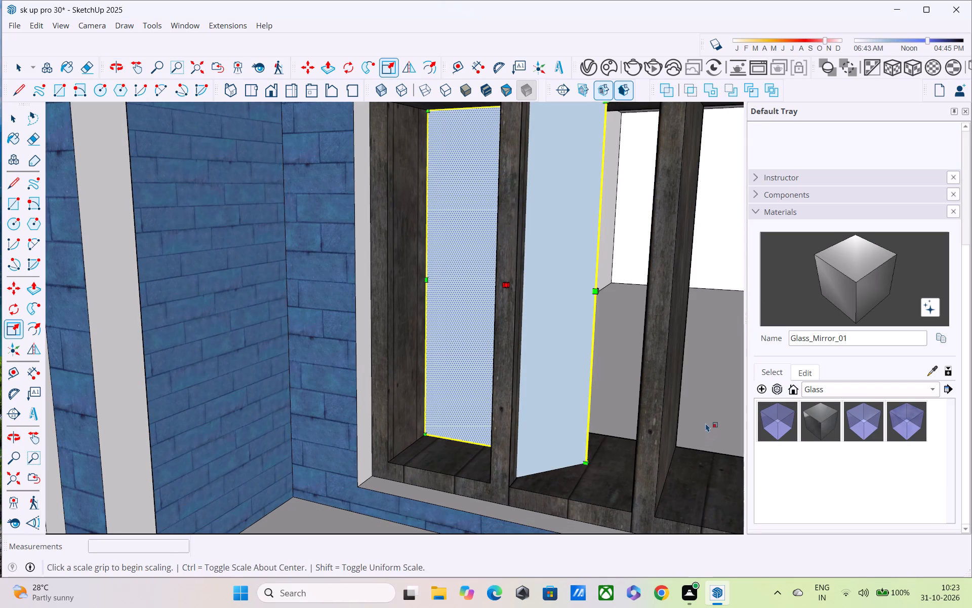
Copy the first-opening pane into the second, third and fourth openings of the blue bay's four-opening window.
middle_click_drag(533, 339, 536, 317)
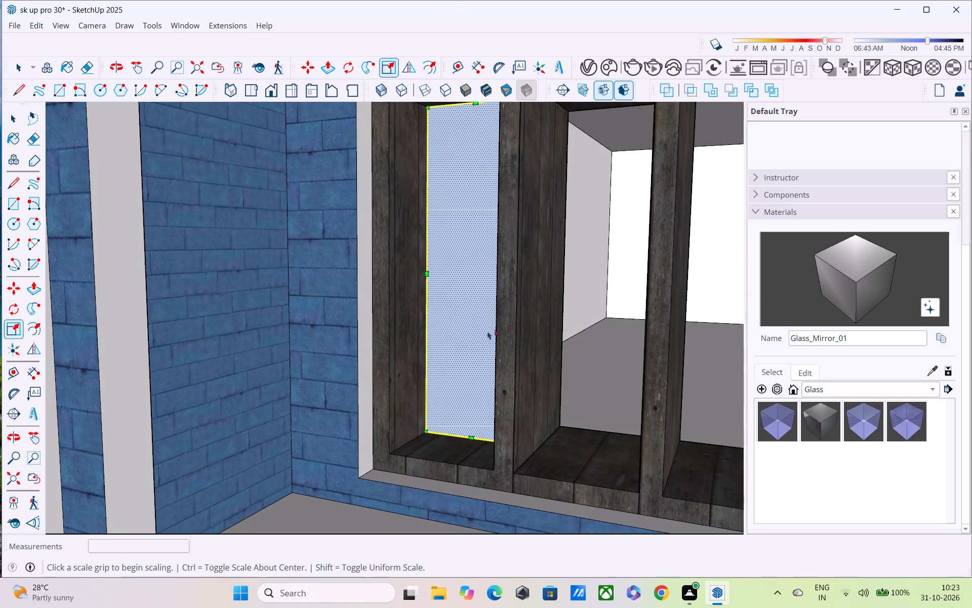
middle_click_drag(506, 353, 524, 294, "shift")
key("m")
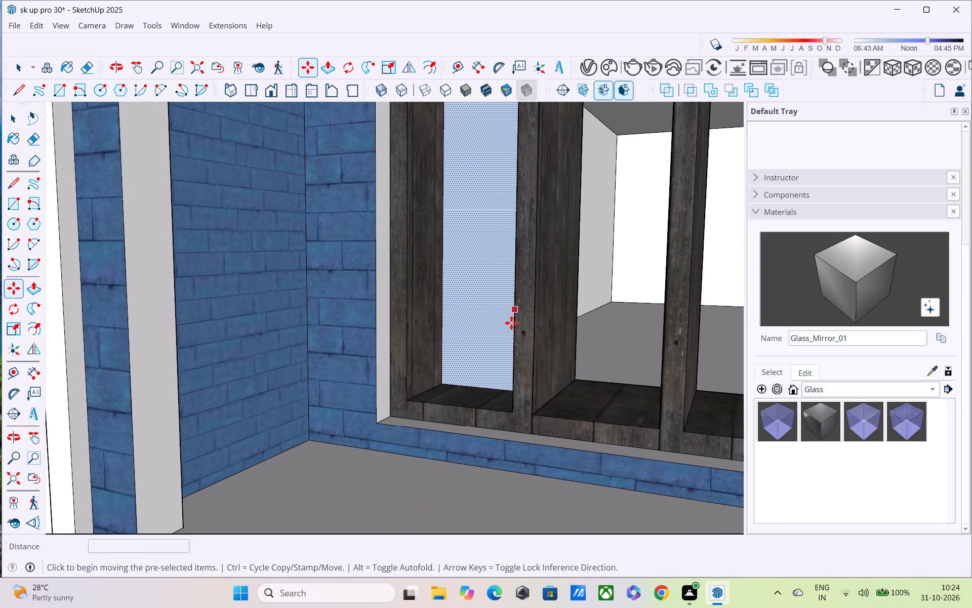
left_click(446, 381)
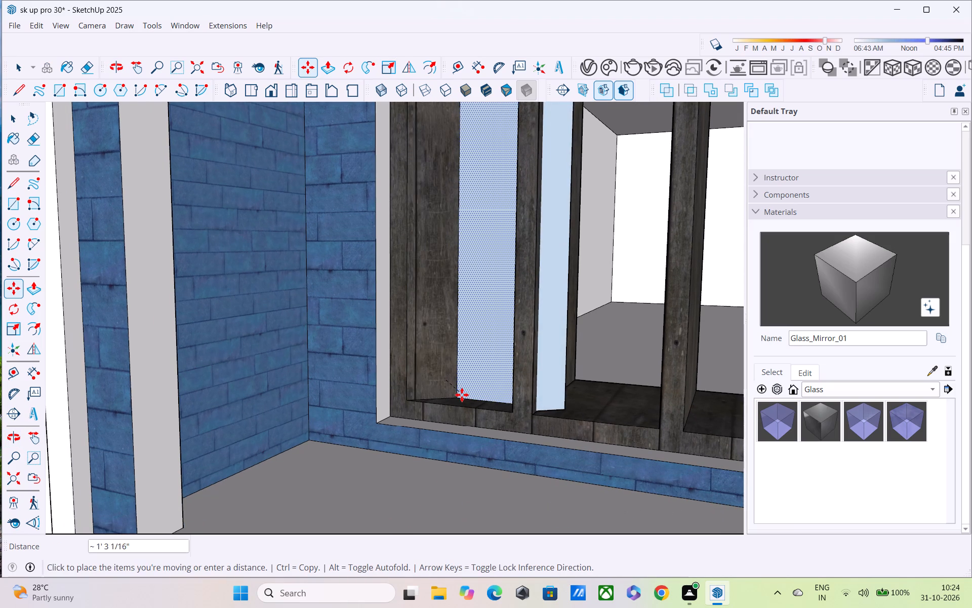
left_click(552, 398)
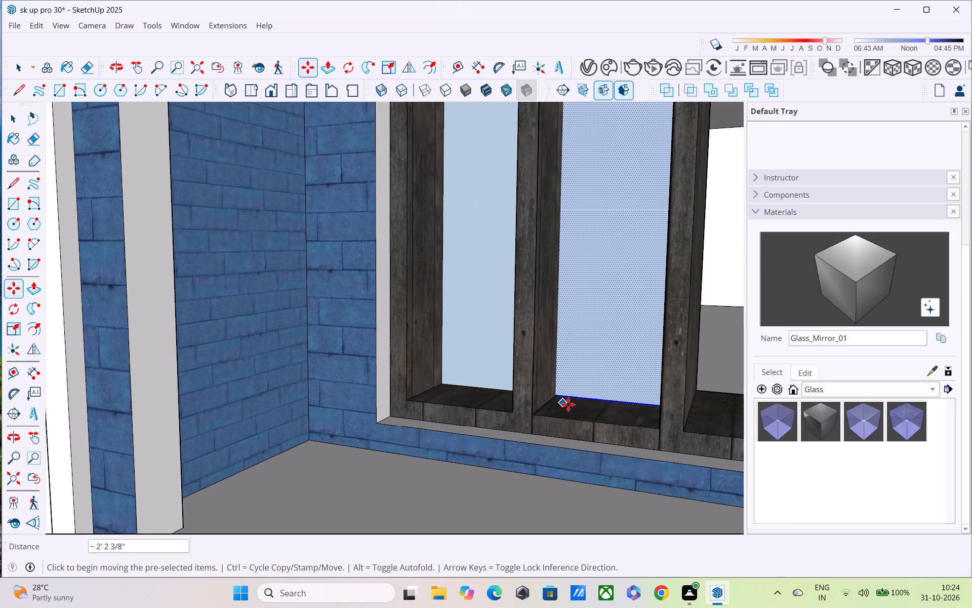
left_click(556, 391)
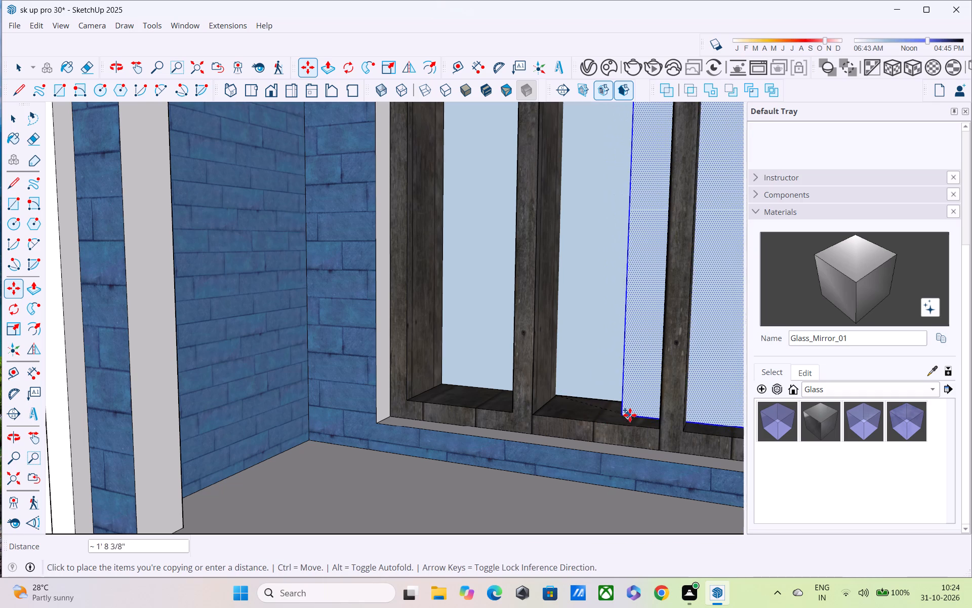
middle_click_drag(630, 415, 454, 376)
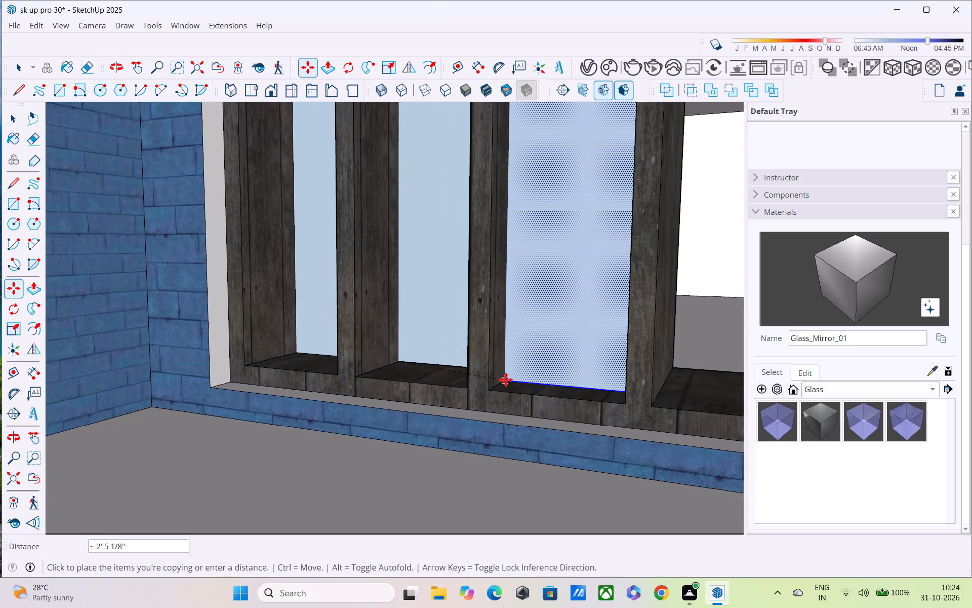
left_click(518, 376)
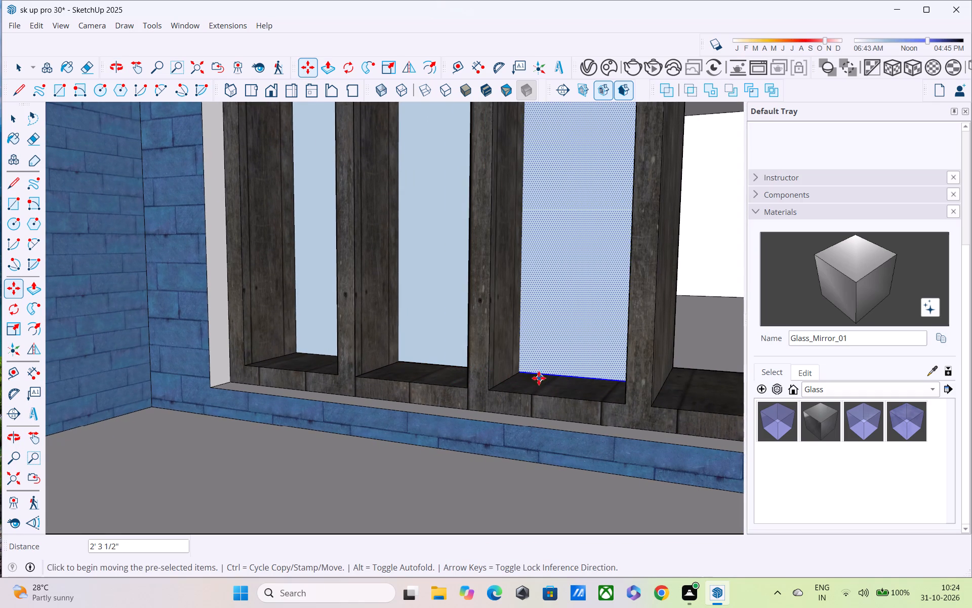
left_click(518, 371)
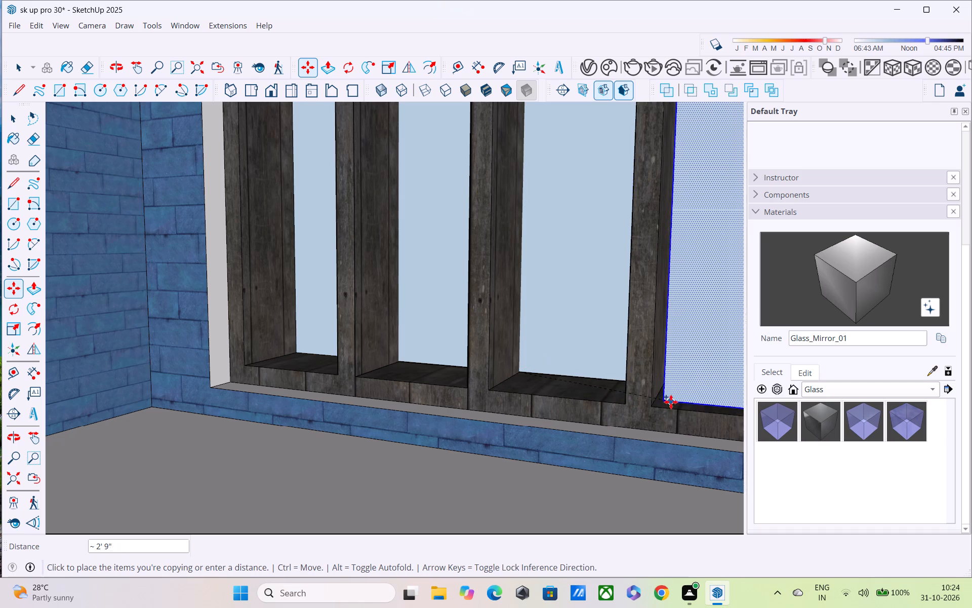
middle_click_drag(666, 401, 513, 374)
left_click(529, 367)
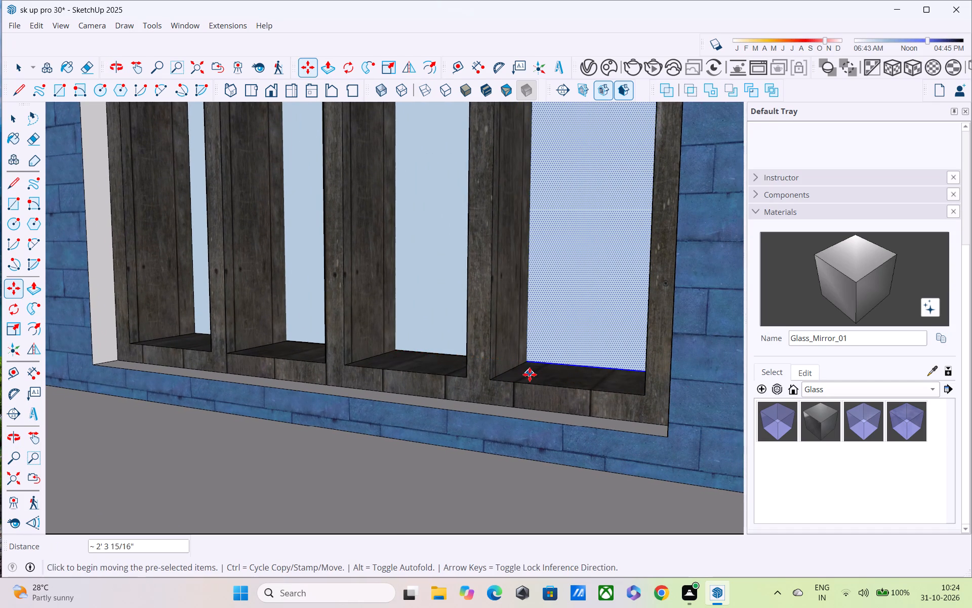
scroll(530, 377, "down", 5)
middle_click_drag(525, 373, 556, 525, "shift")
scroll(555, 464, "up", 1)
scroll(555, 464, "down", 5)
middle_click_drag(555, 463, 585, 360)
key("space")
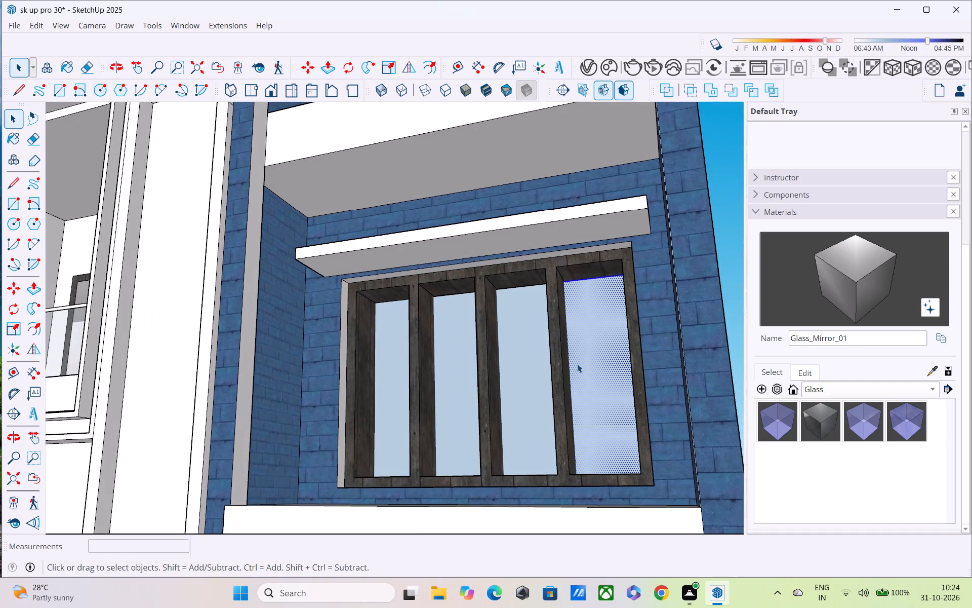
left_click(512, 361)
Draw a rectangular pane at mid-depth inside the narrow opening of the two-part window on the blue bay's next floor up.
scroll(557, 388, "down", 4)
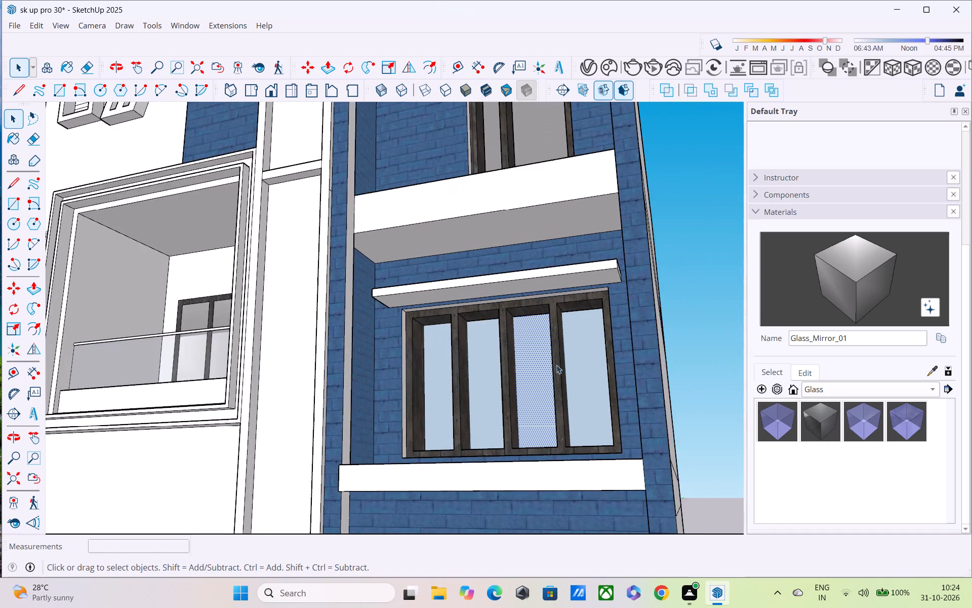
middle_click_drag(546, 337, 586, 530, "shift")
middle_click_drag(558, 375, 569, 419)
scroll(564, 322, "up", 5)
middle_click_drag(533, 264, 545, 235)
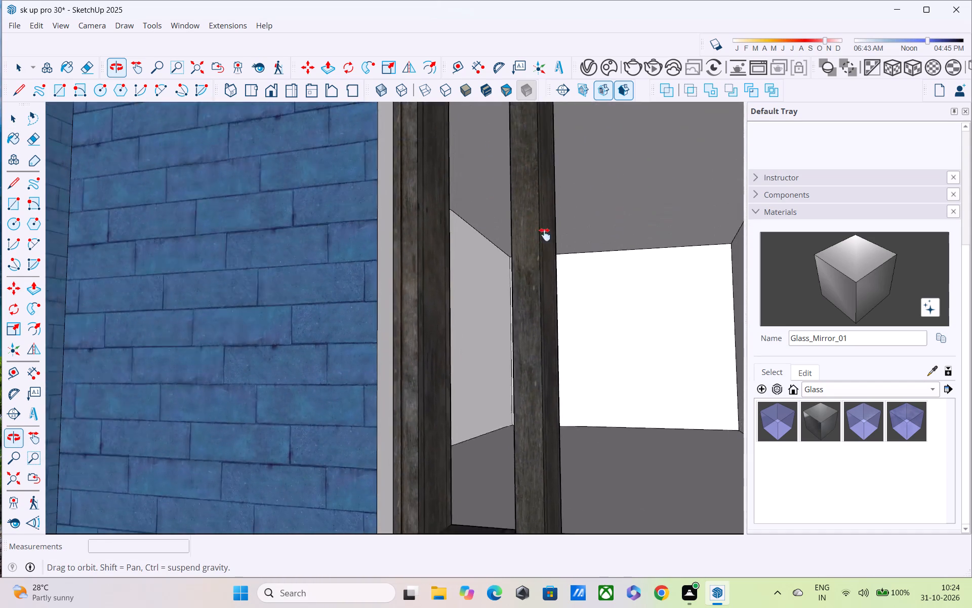
middle_click_drag(545, 235, 548, 257)
key("r")
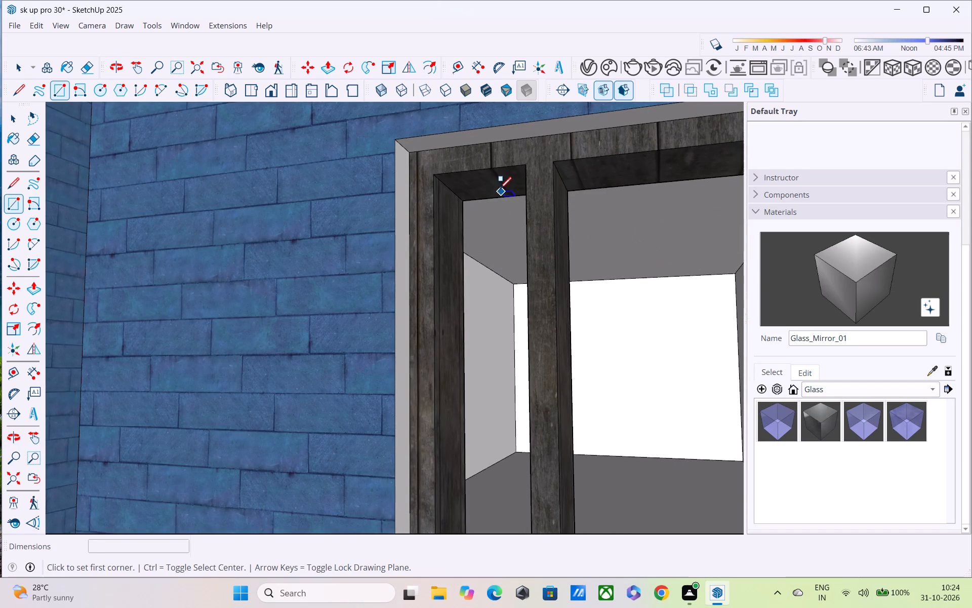
left_click(452, 187)
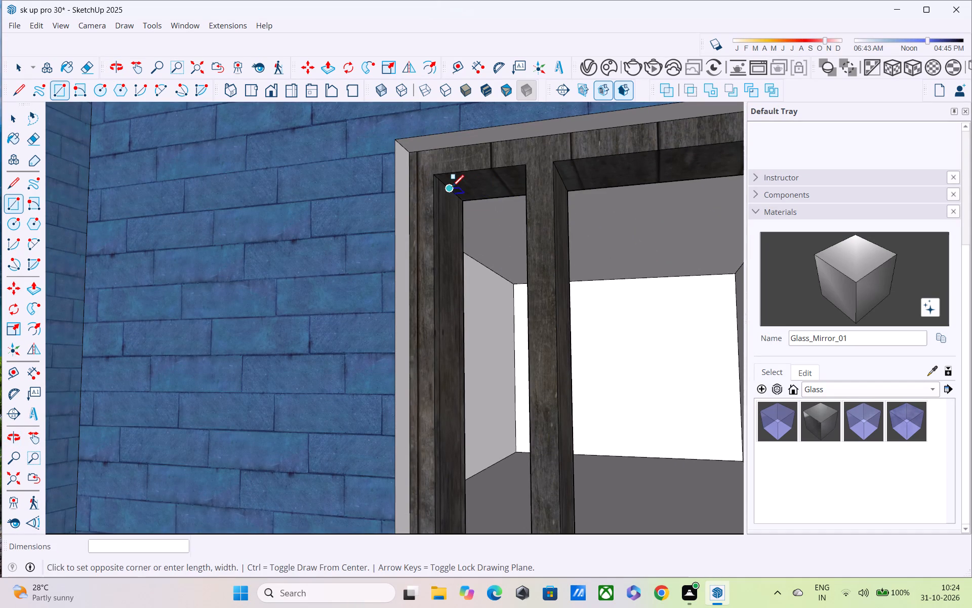
middle_click_drag(509, 391, 493, 346)
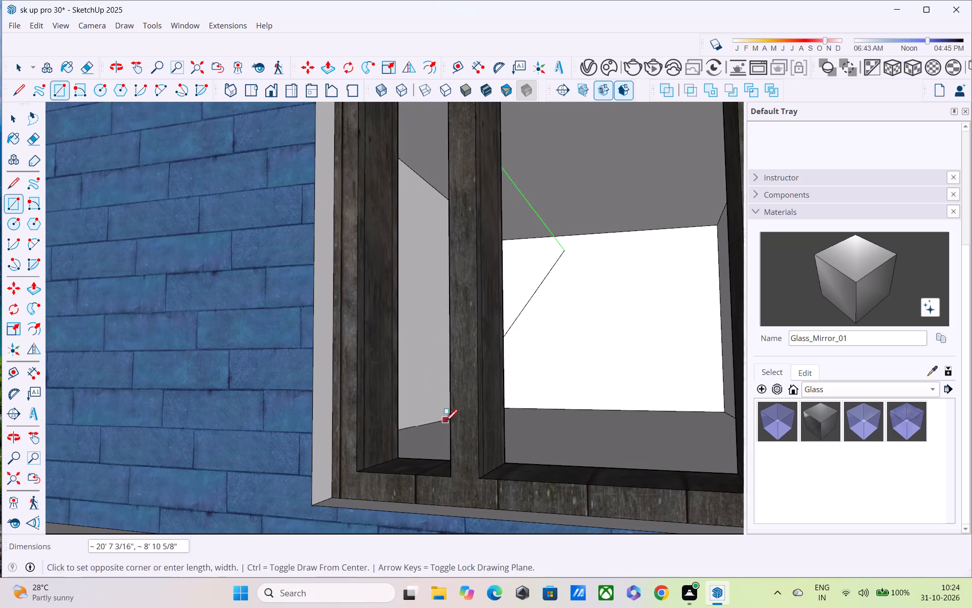
middle_click_drag(445, 423, 454, 433)
scroll(471, 488, "up", 1)
middle_click_drag(471, 488, 466, 401, "shift")
middle_click_drag(462, 369, 619, 465)
scroll(603, 381, "up", 4)
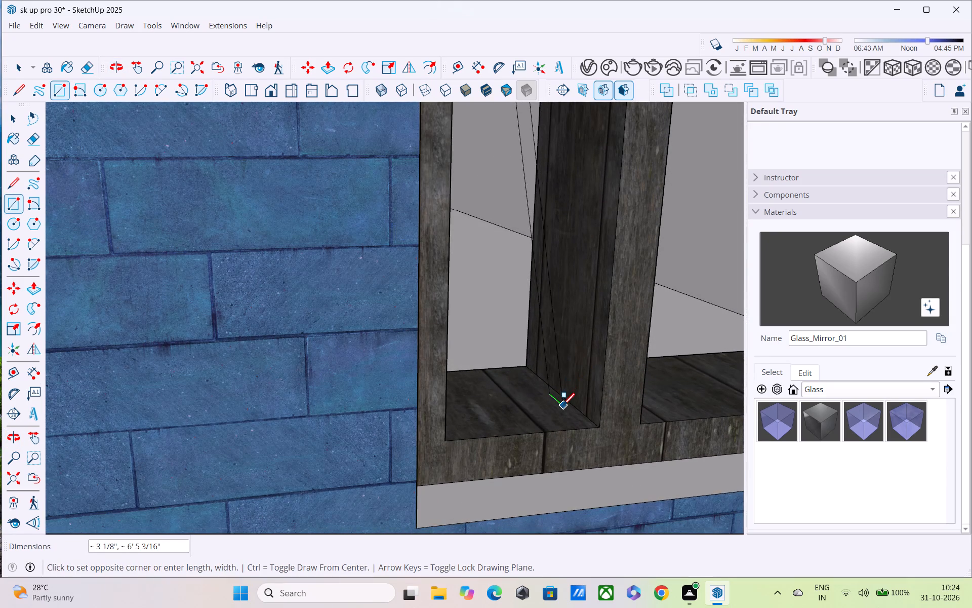
left_click(563, 398)
Draw a rectangular pane at mid-depth inside the wide opening of the blue bay's upper two-part window.
middle_click_drag(596, 410, 514, 394)
middle_click_drag(577, 426, 348, 382, "shift")
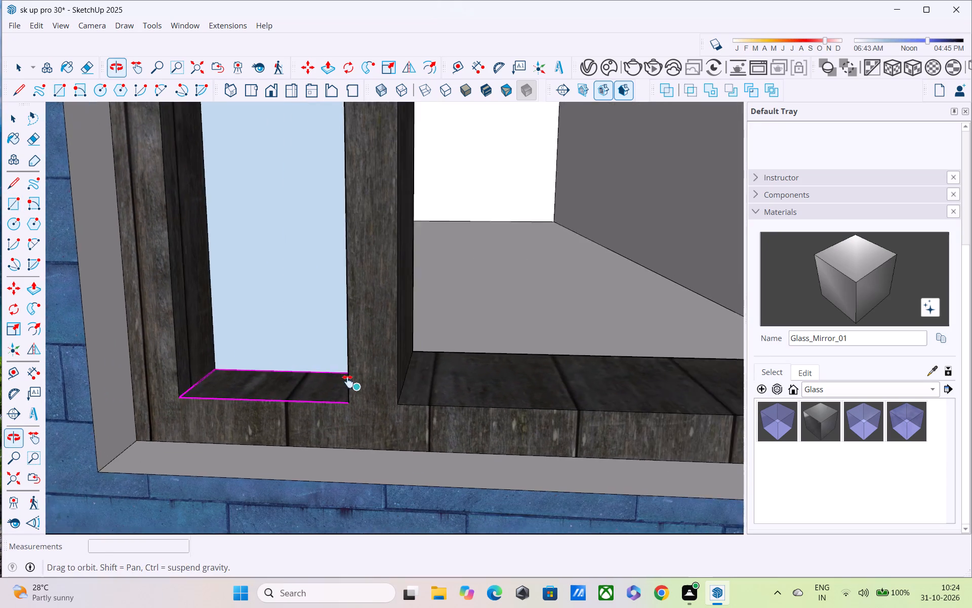
middle_click_drag(348, 382, 322, 365, "shift")
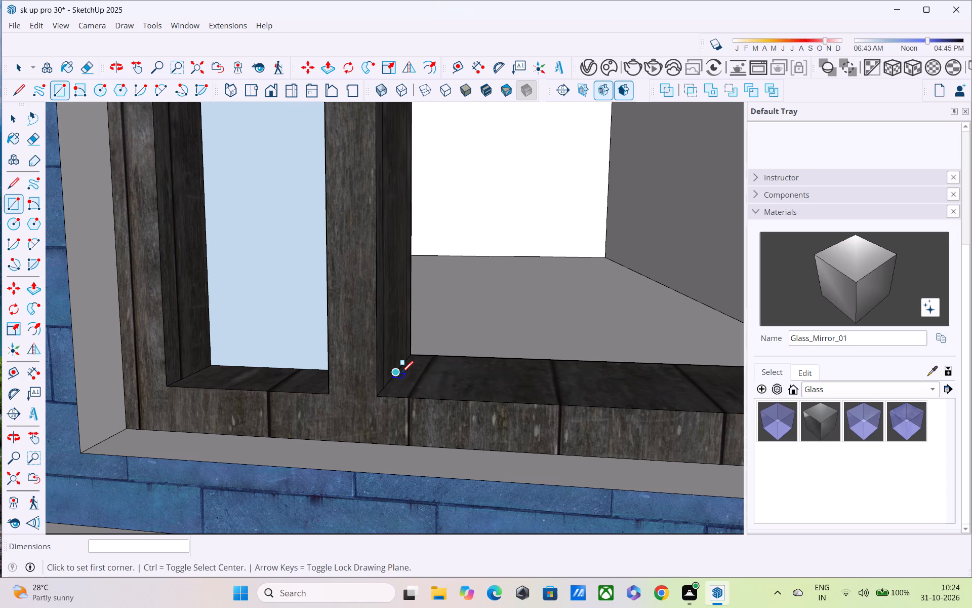
left_click(401, 374)
middle_click_drag(435, 338, 378, 423, "shift")
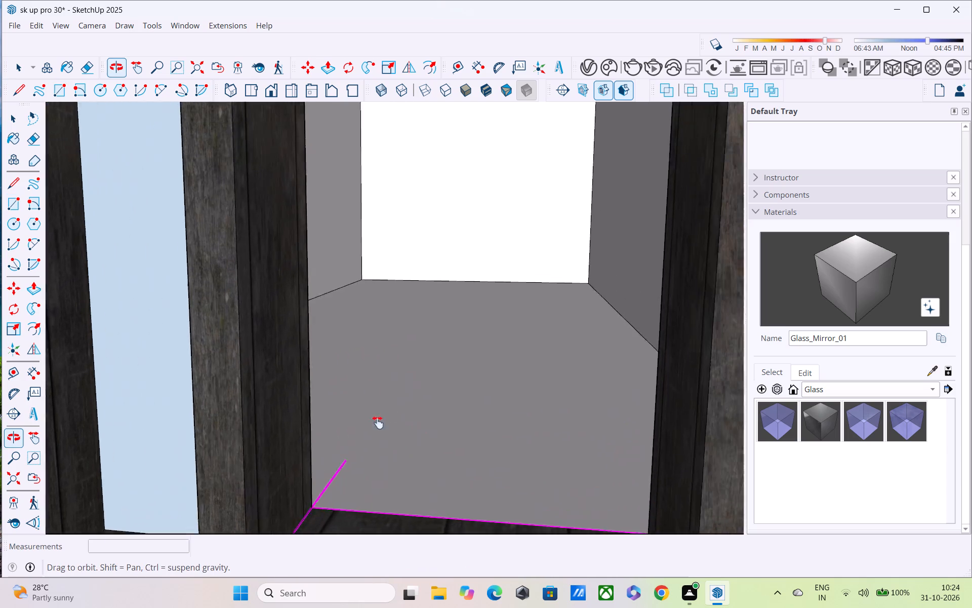
middle_click_drag(378, 423, 359, 435, "shift")
scroll(441, 360, "down", 5)
middle_click_drag(485, 362, 382, 324)
middle_click_drag(381, 322, 434, 348)
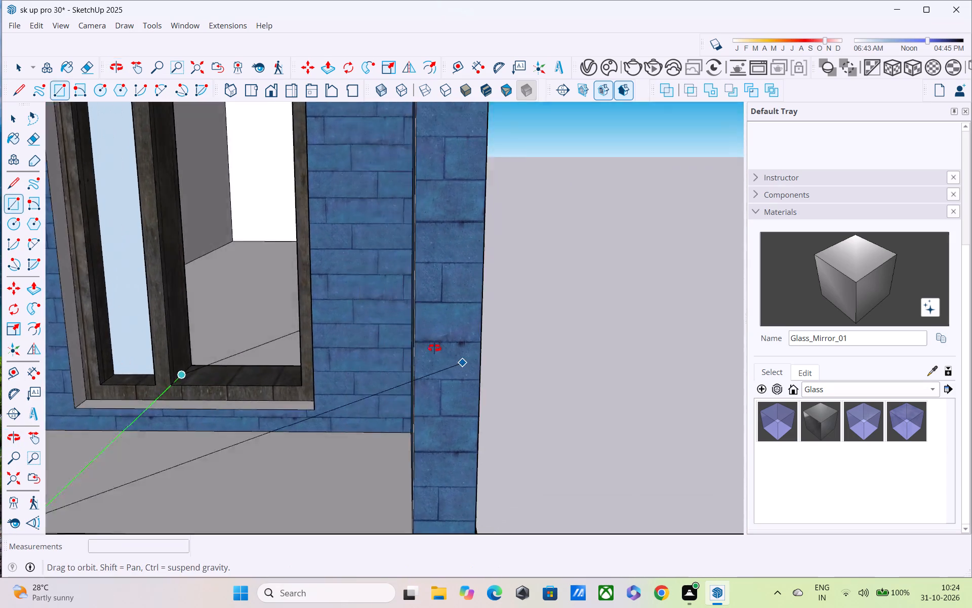
middle_click_drag(434, 348, 714, 426)
middle_click_drag(600, 355, 556, 414)
middle_click_drag(515, 324, 571, 245)
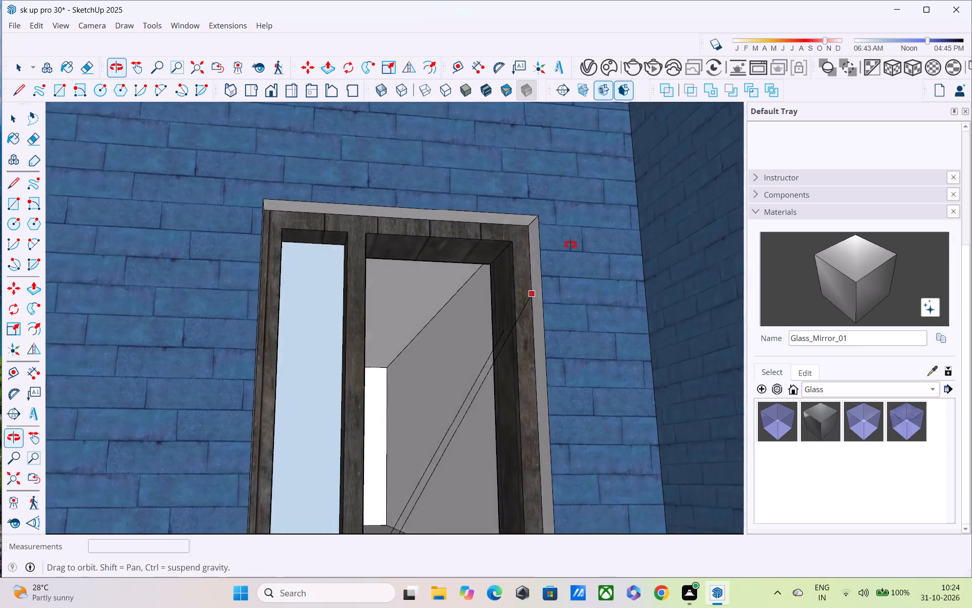
middle_click_drag(571, 245, 630, 211)
left_click(511, 255)
Examine the window openings across the front facade, from the roof level down to the ground floor, and clear the selection.
scroll(503, 331, "down", 4)
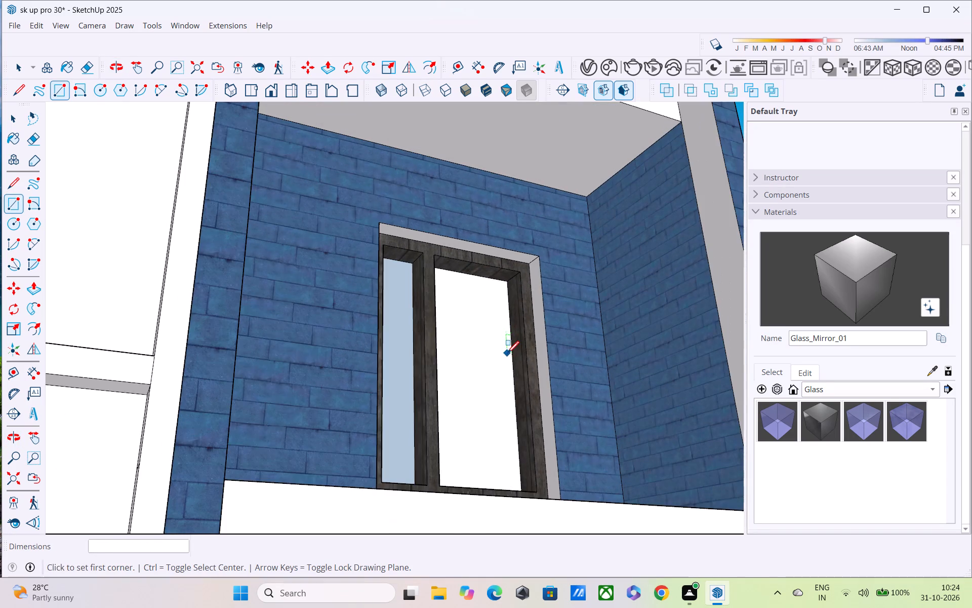
scroll(507, 354, "down", 9)
middle_click_drag(508, 358, 479, 257)
scroll(479, 271, "down", 3)
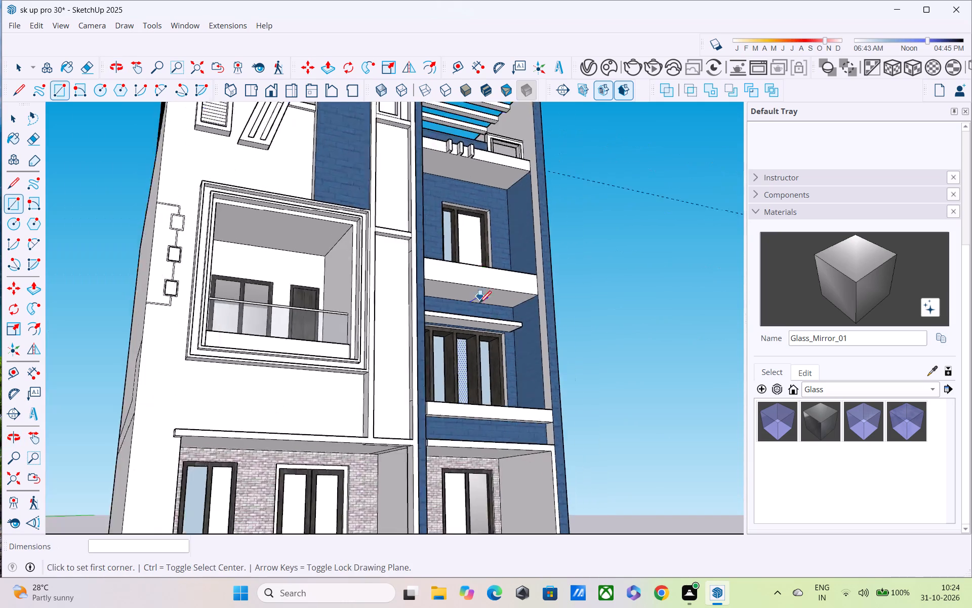
scroll(479, 304, "down", 2)
middle_click_drag(464, 349, 330, 265)
scroll(437, 369, "up", 4)
middle_click_drag(437, 354, 437, 228, "shift")
scroll(436, 228, "down", 4)
middle_click_drag(436, 234, 437, 555)
scroll(443, 422, "up", 2)
key("space")
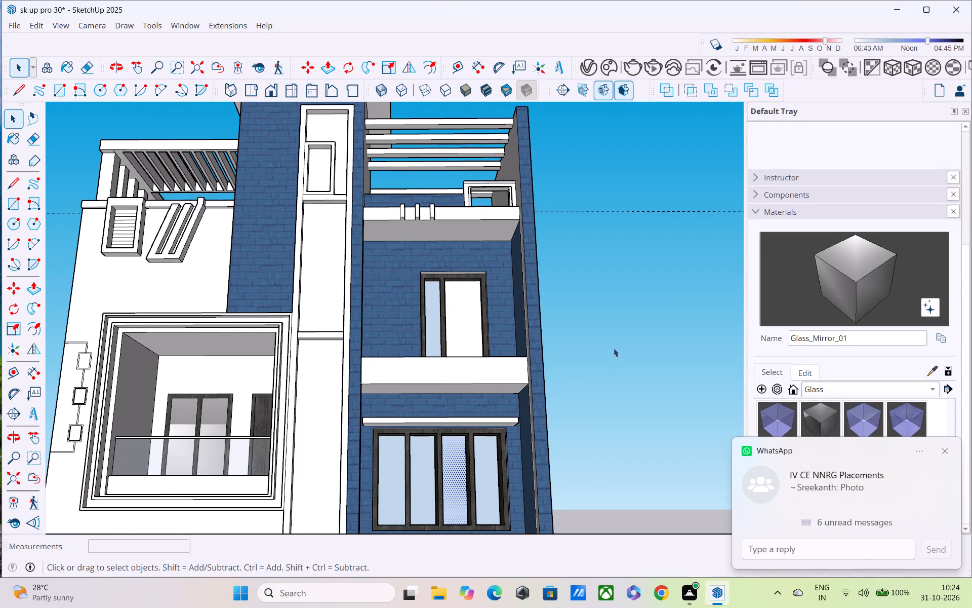
left_click(614, 348)
middle_click_drag(611, 388, 609, 250, "shift")
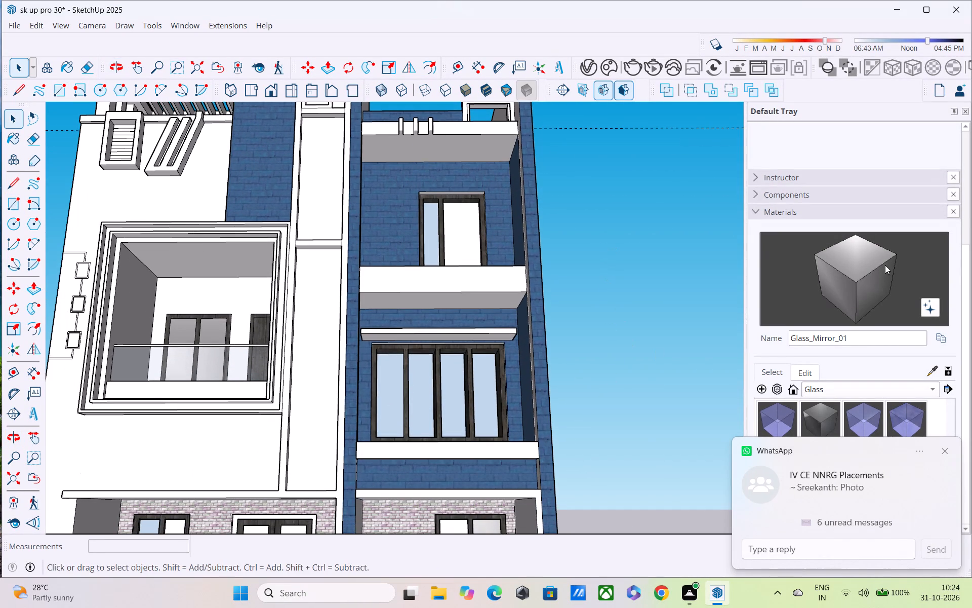
Paint both panes of the blue bay's upper two-part window with Glass_Mirror_01.
left_click(885, 265)
middle_click_drag(688, 281, 620, 206)
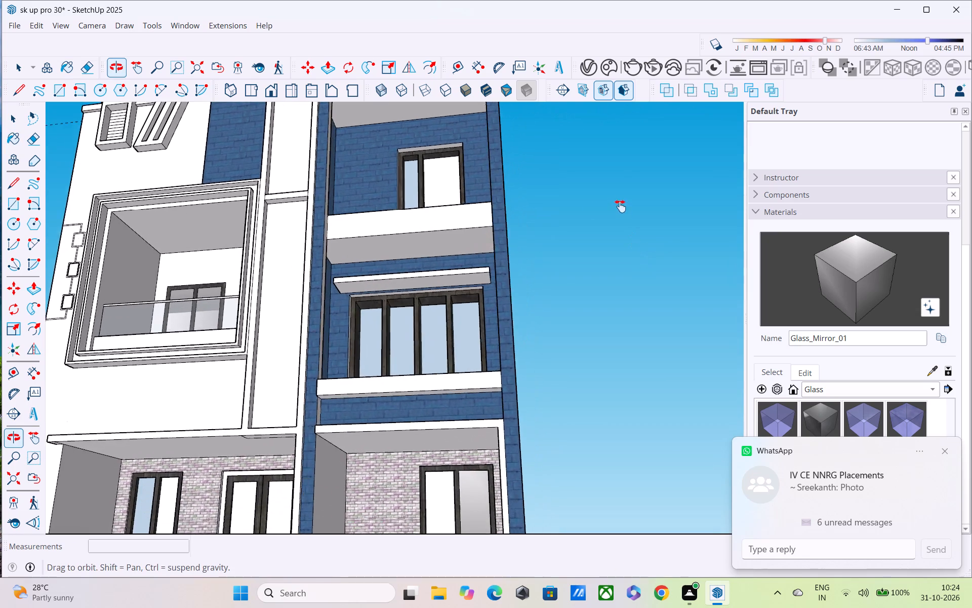
middle_click_drag(620, 206, 620, 376)
scroll(605, 368, "up", 1)
left_click(409, 246)
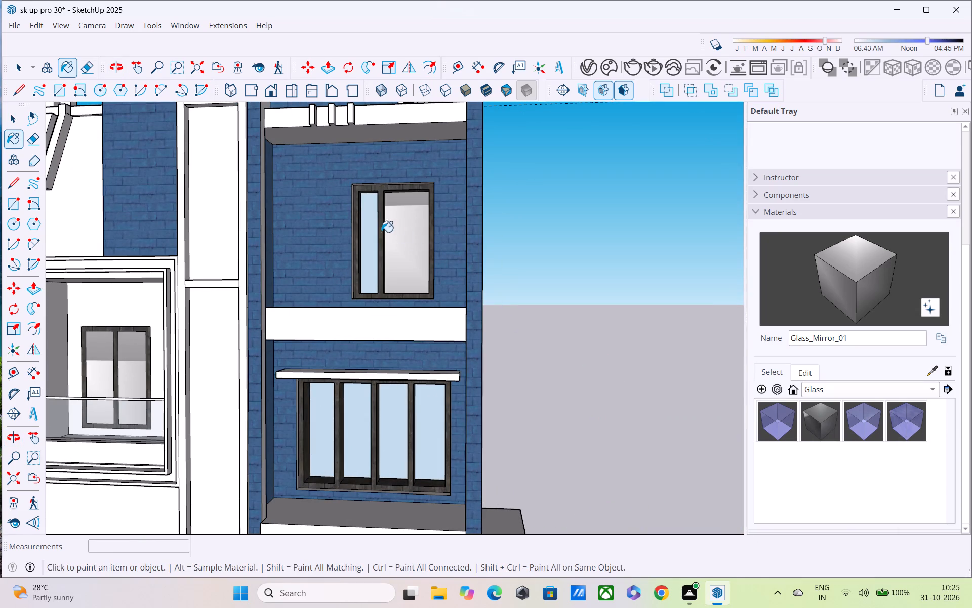
left_click(371, 223)
Paint the four panes of the blue bay's four-opening window and the unpainted pane of its ground-floor window with Glass_Mirror_01.
middle_click_drag(376, 271, 390, 172, "shift")
left_click(439, 320)
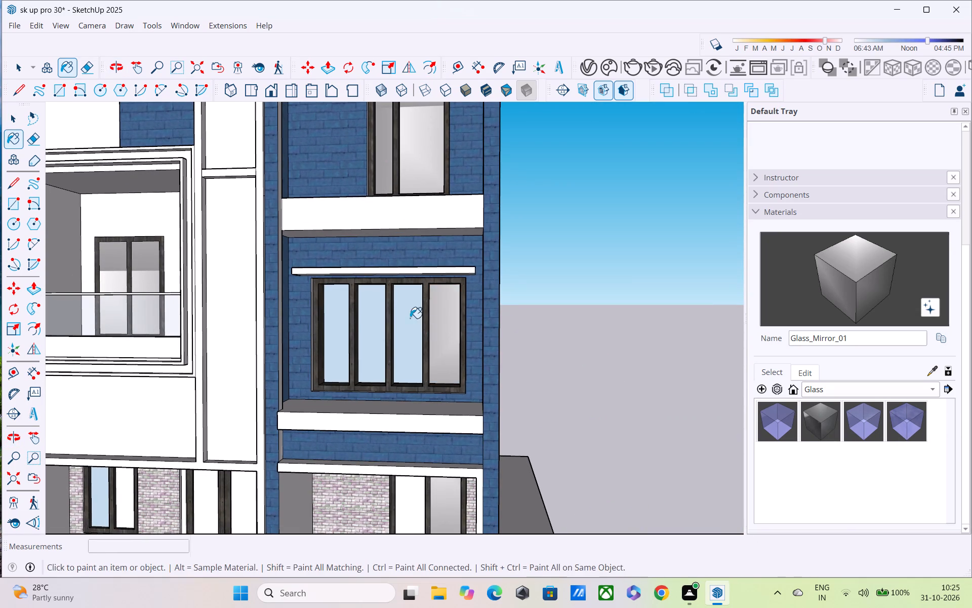
left_click(403, 311)
left_click(368, 314)
left_click(334, 318)
middle_click_drag(347, 340, 376, 156, "shift")
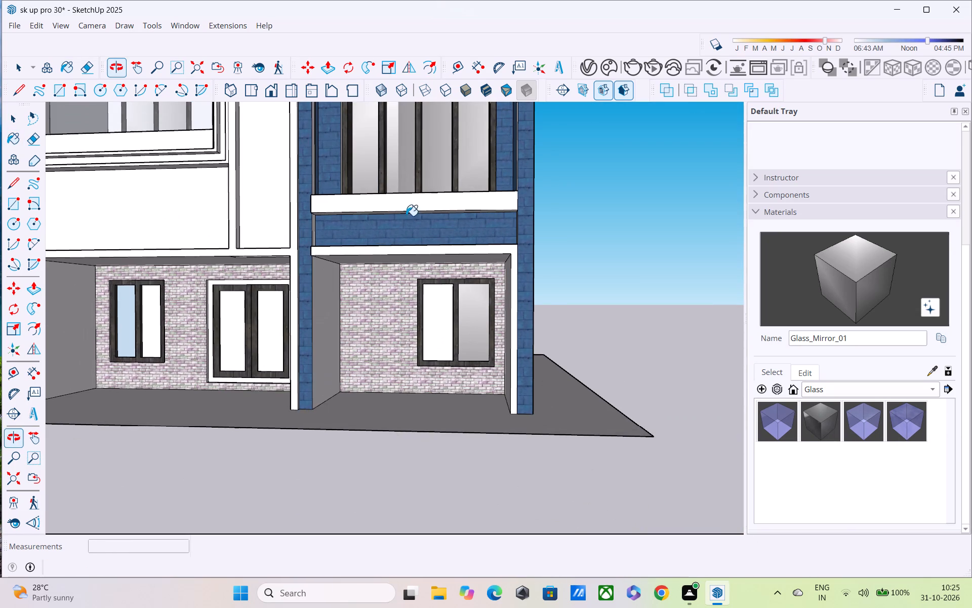
left_click(442, 305)
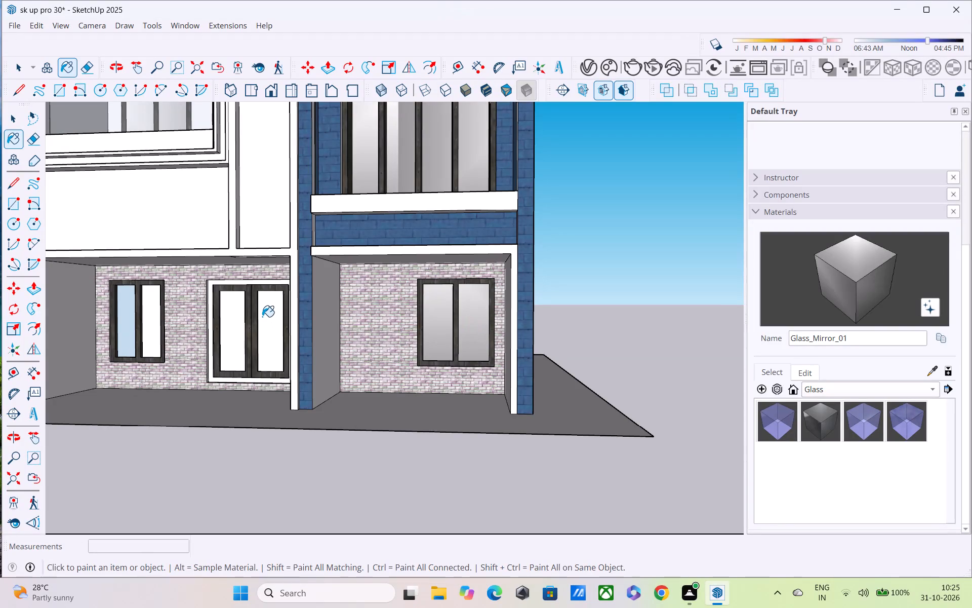
Tint the Glass_Mirror_01 material a pale yellowish beige and slightly adjust its brightness.
middle_click_drag(267, 326, 350, 464, "shift")
scroll(350, 464, "down", 2)
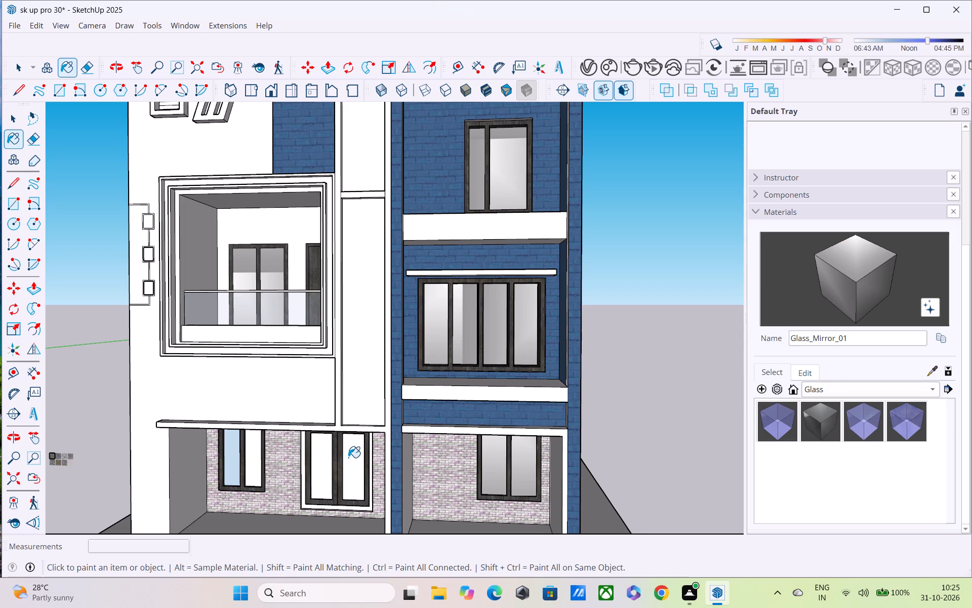
left_click(802, 368)
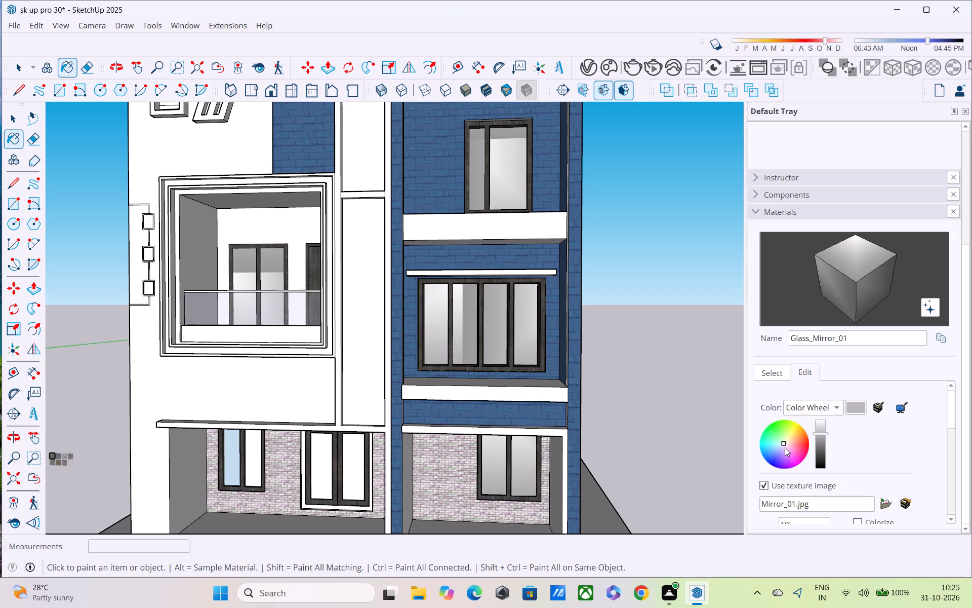
left_click(785, 441)
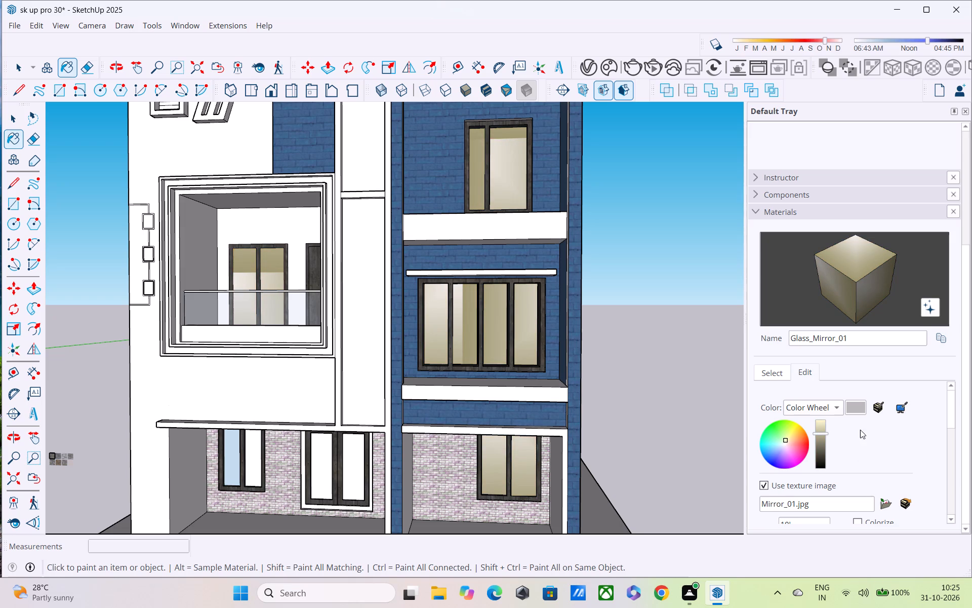
left_click(822, 432)
Set the opacity of the Glass_Mirror_01 material to 57.
scroll(768, 444, "down", 1)
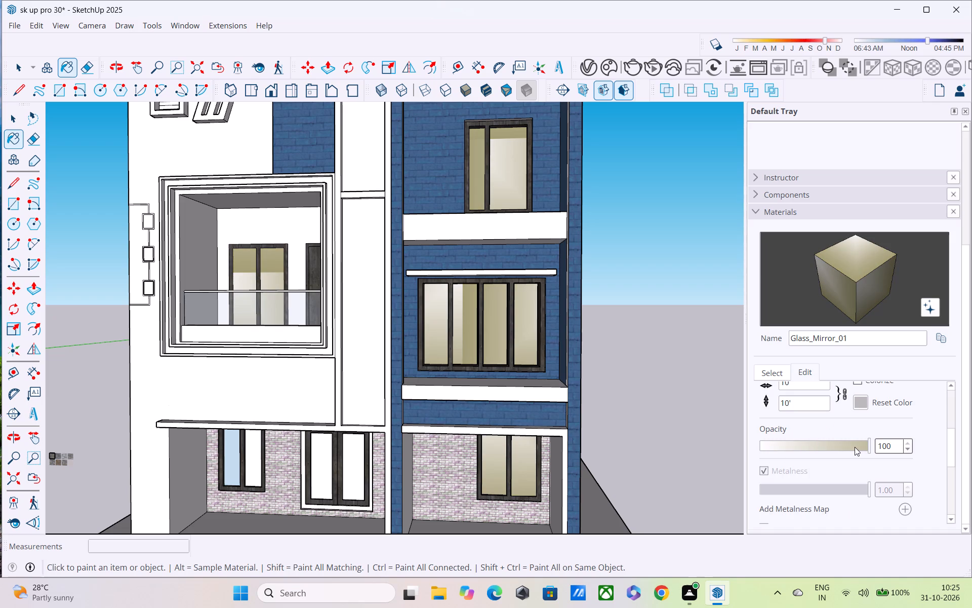
left_click_drag(868, 440, 834, 452)
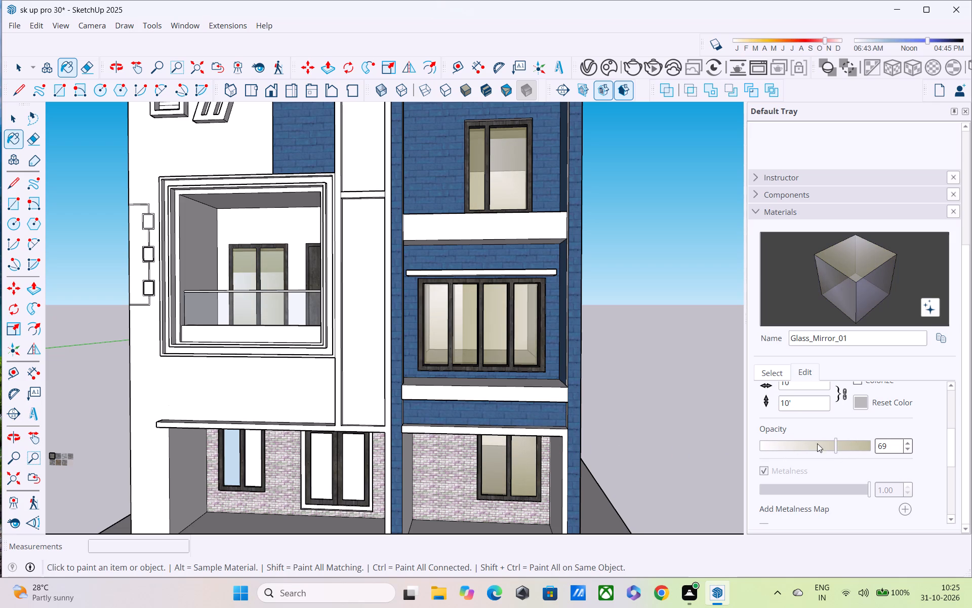
left_click_drag(837, 443, 783, 454)
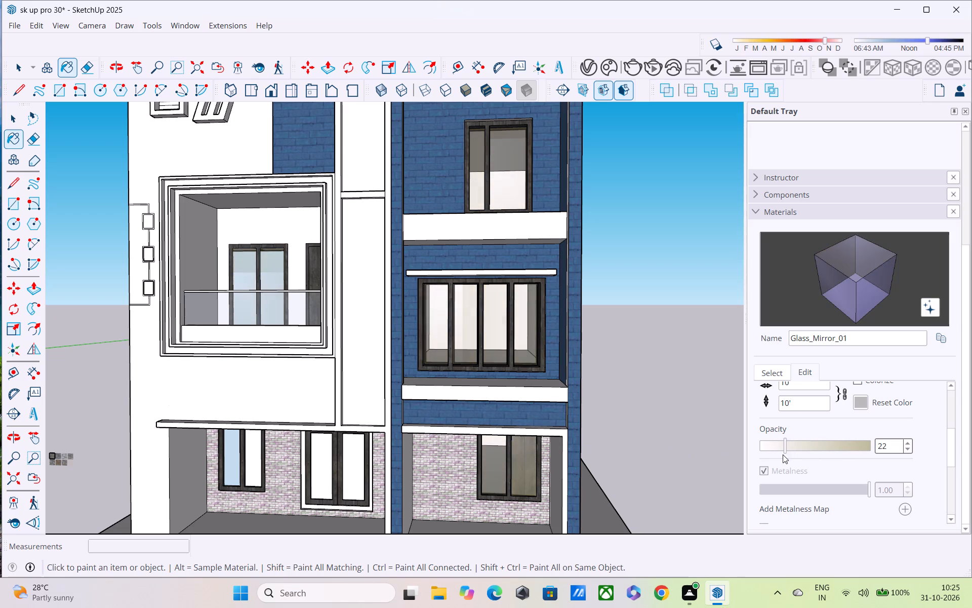
left_click_drag(783, 454, 780, 455)
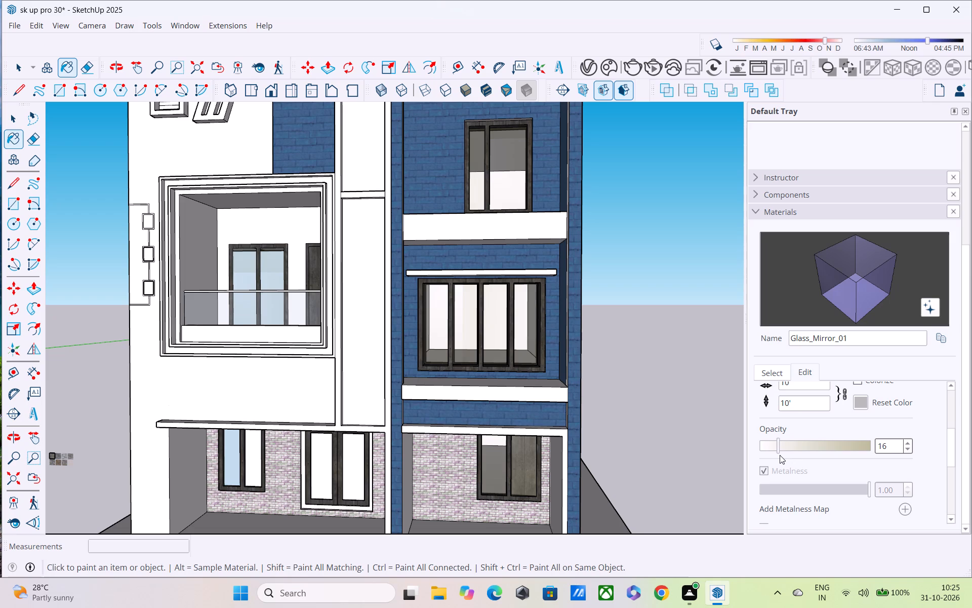
left_click_drag(780, 455, 711, 460)
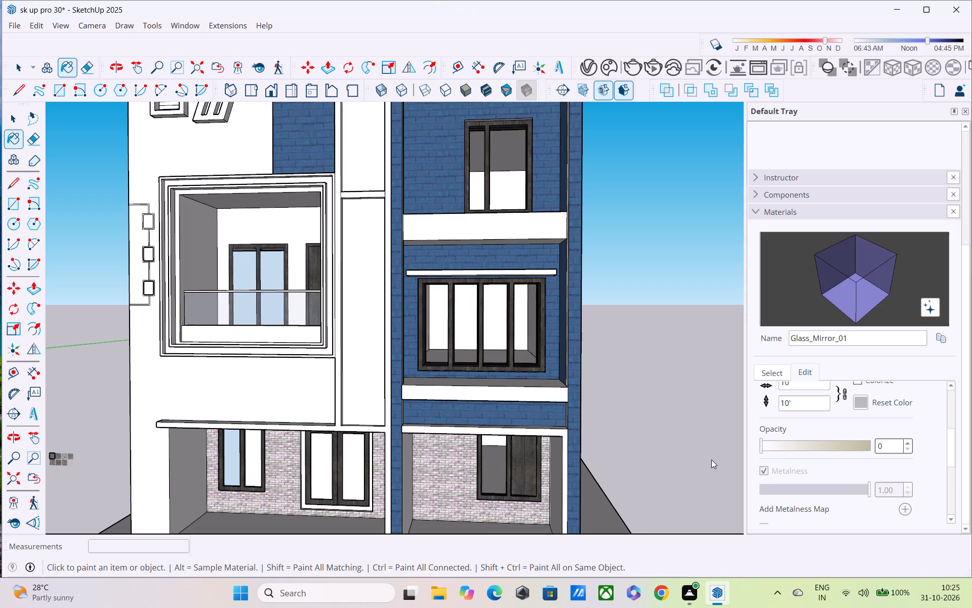
left_click_drag(711, 460, 824, 462)
Paint both panes of the two-part ground-floor window beside the double door with the tinted Glass_Mirror_01.
middle_click_drag(512, 428, 529, 385)
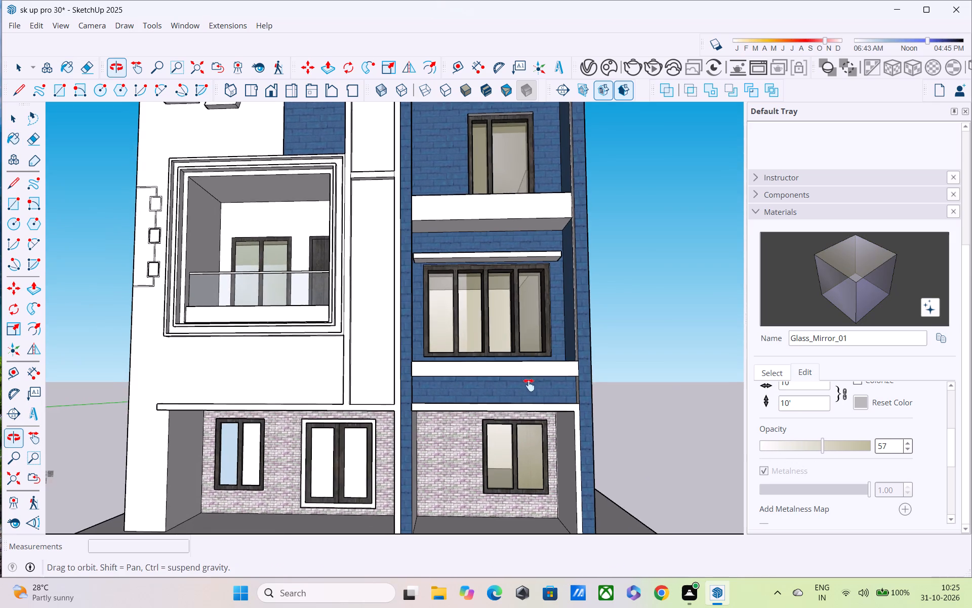
middle_click_drag(529, 385, 530, 381)
left_click(820, 283)
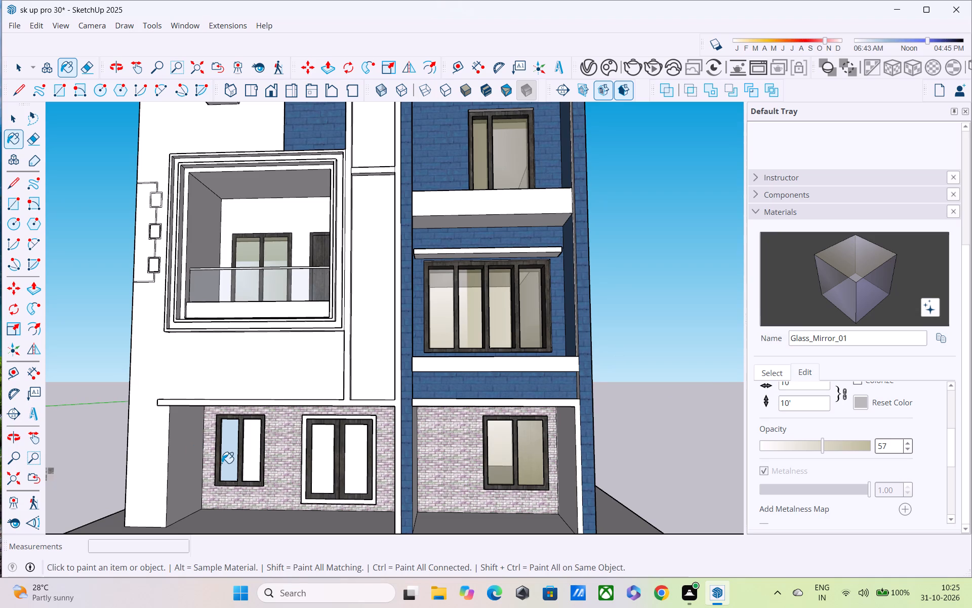
left_click(222, 463)
left_click(247, 466)
key("space")
Delete the glass panes and the dark wood face behind them in the blue bay's ground-floor window.
scroll(381, 478, "up", 2)
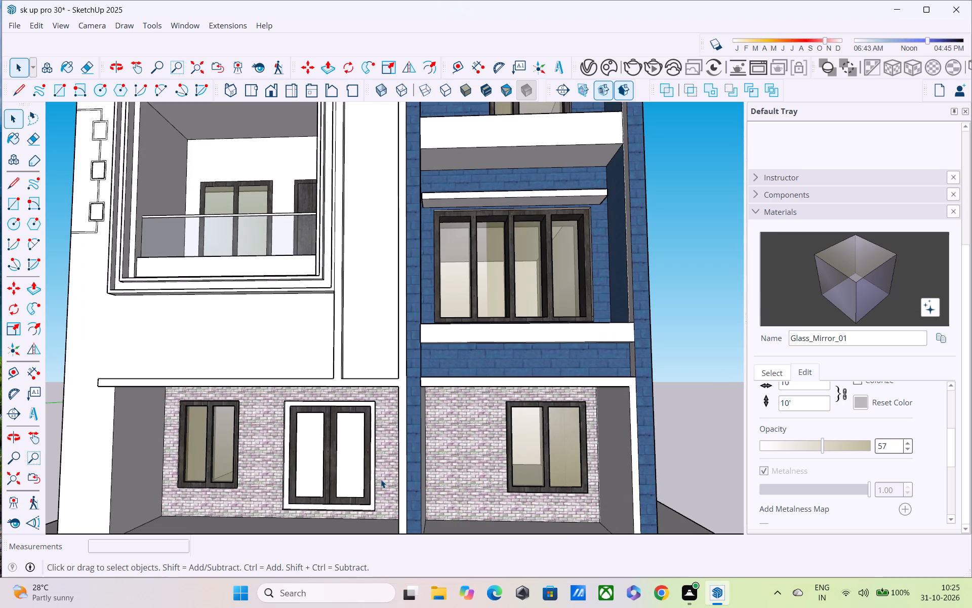
middle_click_drag(243, 477, 270, 467)
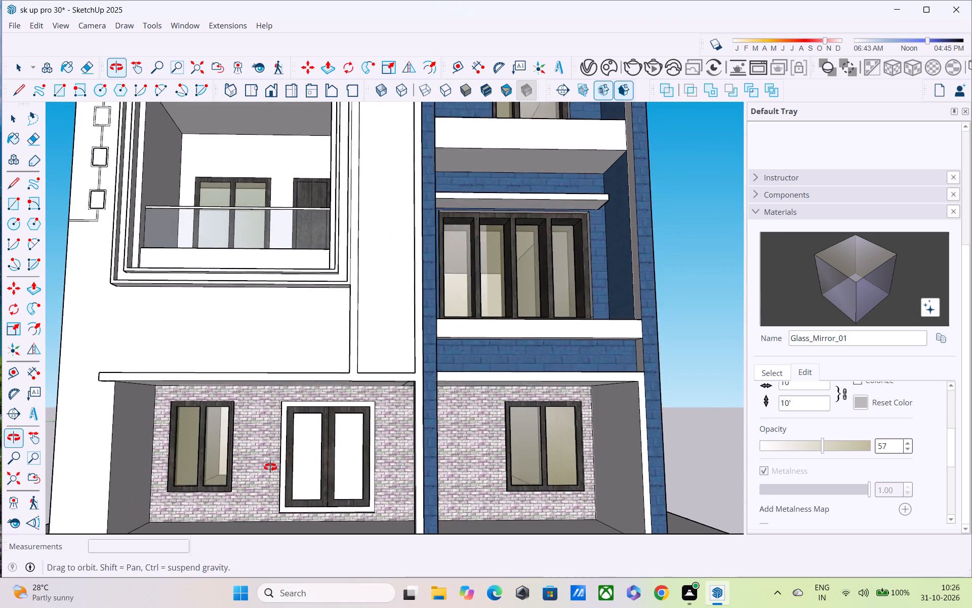
middle_click_drag(270, 467, 269, 468)
key("space")
left_click(574, 438)
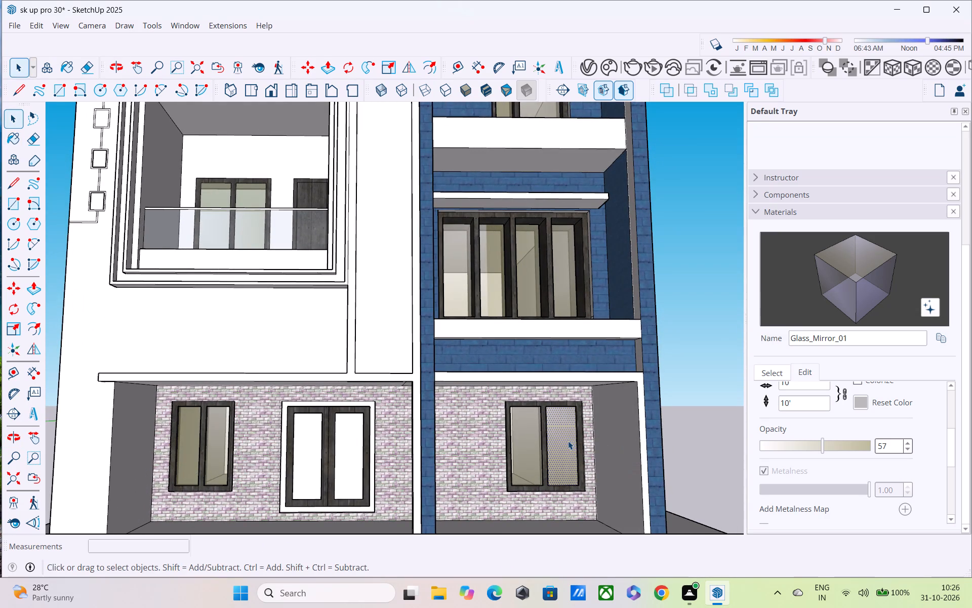
key("Delete")
left_click(568, 443)
key("Delete")
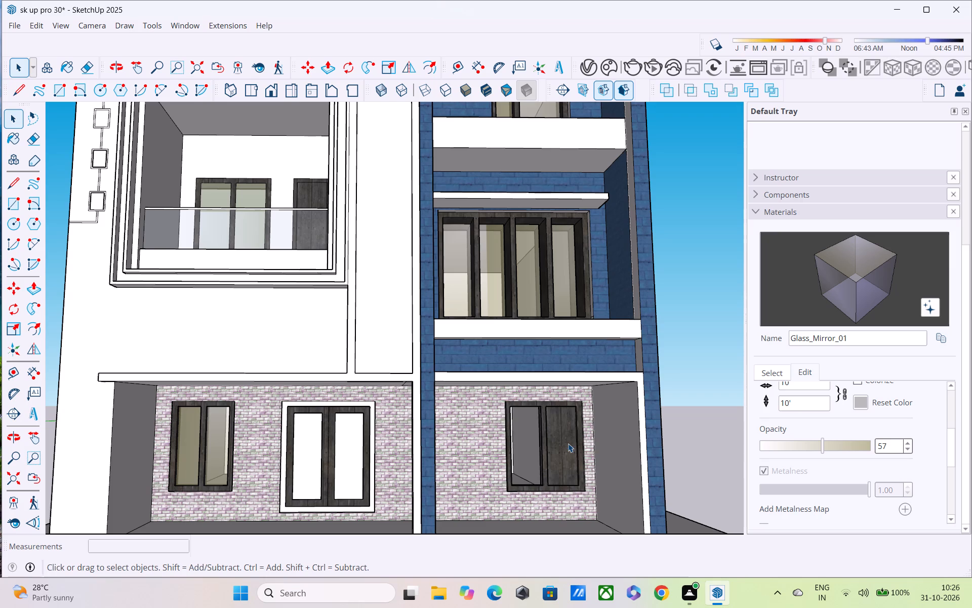
middle_click_drag(568, 447, 529, 457)
left_click(564, 448)
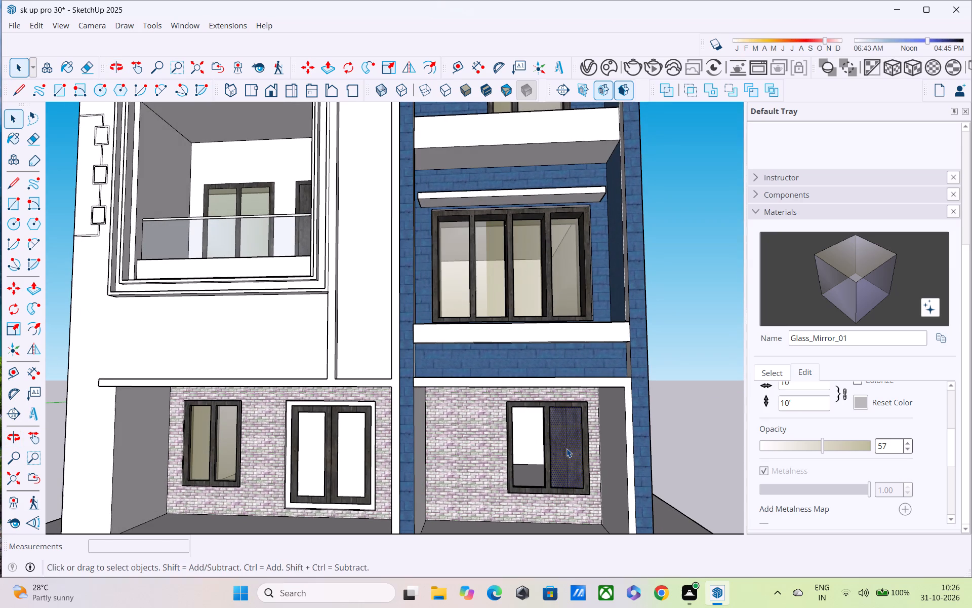
key("Delete")
Draw a rectangular pane about 2' by 5' 1" at mid-depth inside the frame of the blue bay's ground-floor window.
middle_click_drag(566, 459, 535, 443)
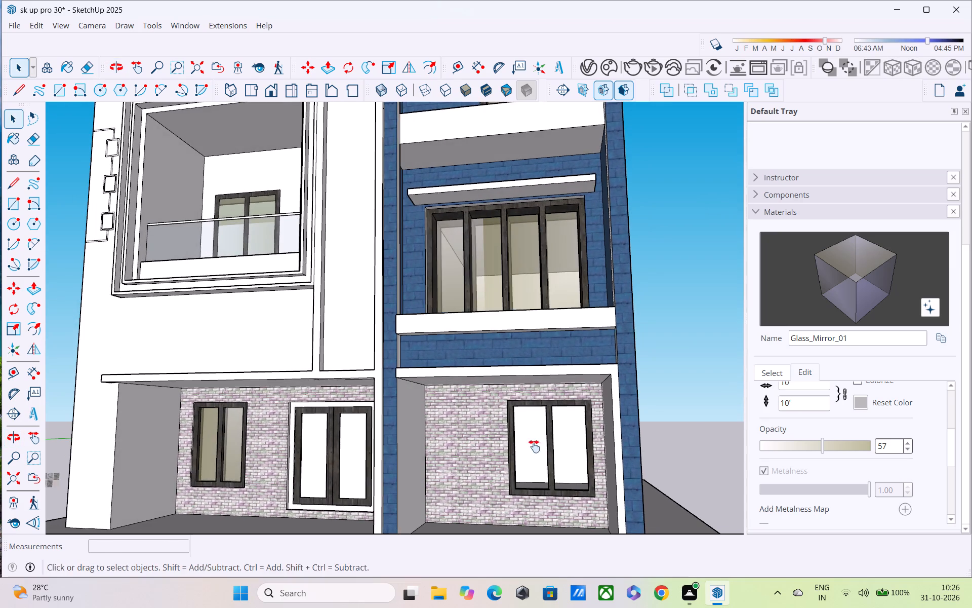
middle_click_drag(534, 446, 499, 344, "shift")
scroll(497, 332, "up", 1)
middle_click_drag(497, 334, 518, 411)
middle_click_drag(509, 376, 511, 473, "shift")
scroll(463, 327, "up", 3)
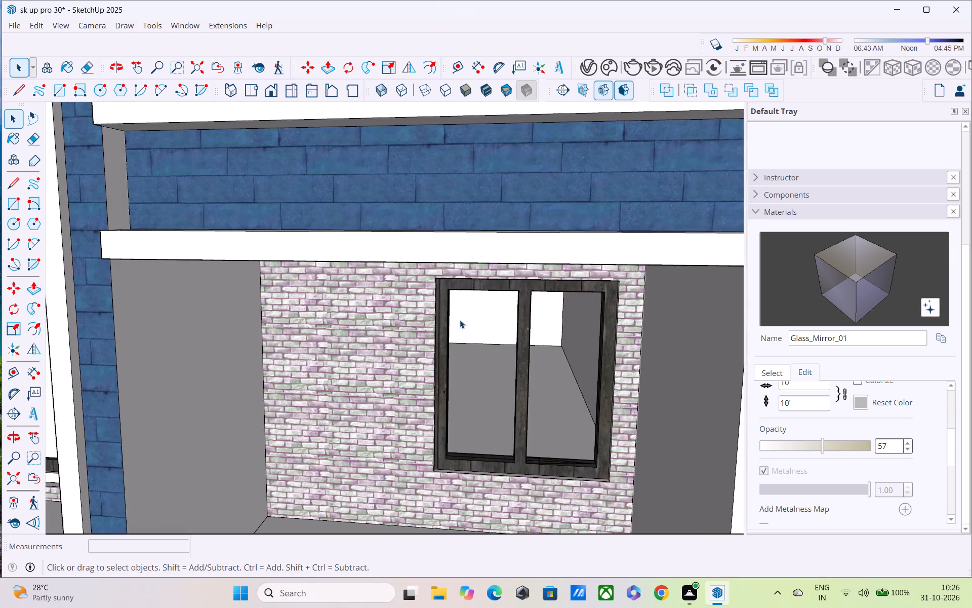
scroll(460, 320, "up", 1)
middle_click_drag(458, 318, 422, 247)
scroll(410, 207, "up", 2)
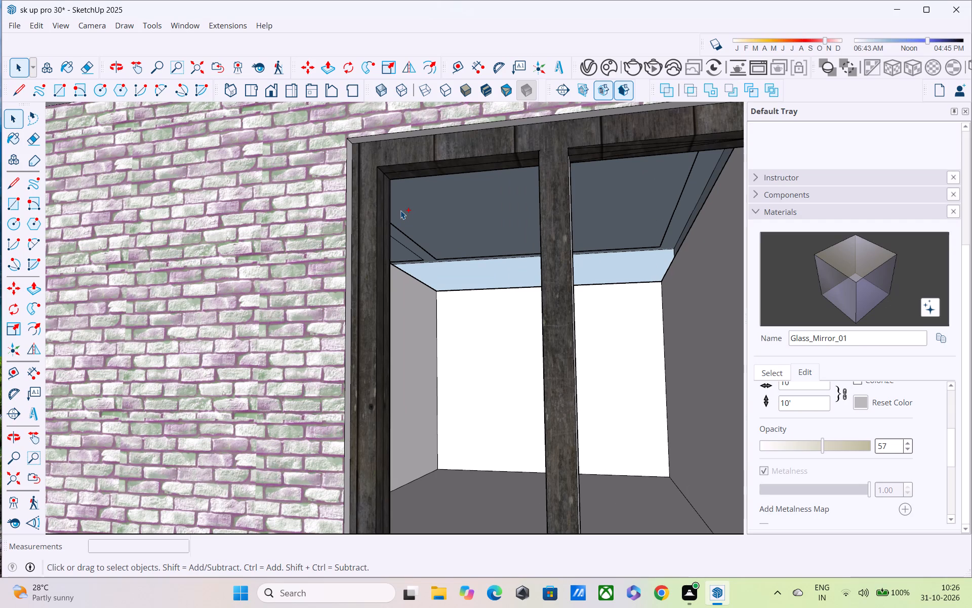
key("r")
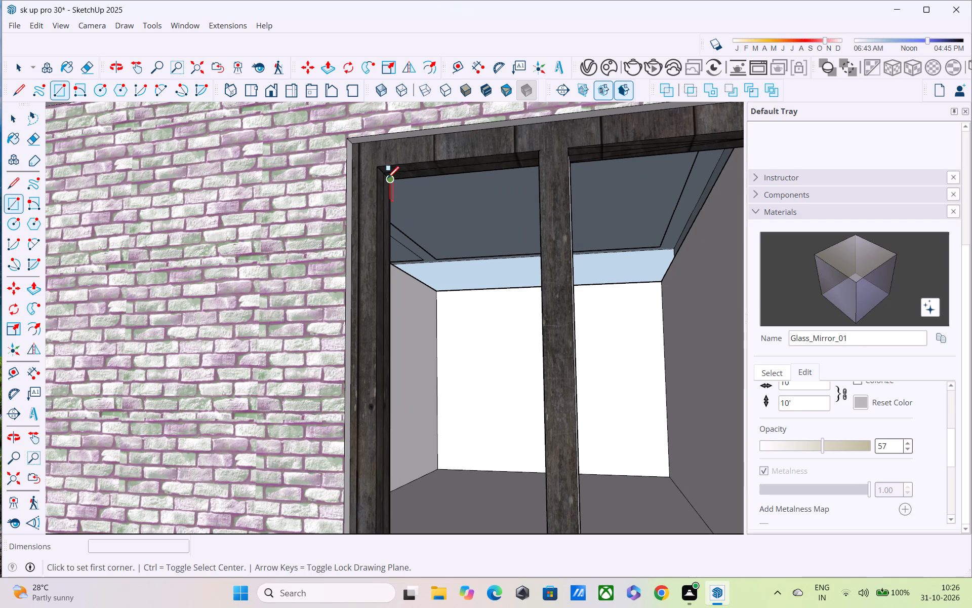
left_click(386, 176)
middle_click_drag(431, 323, 374, 199, "shift")
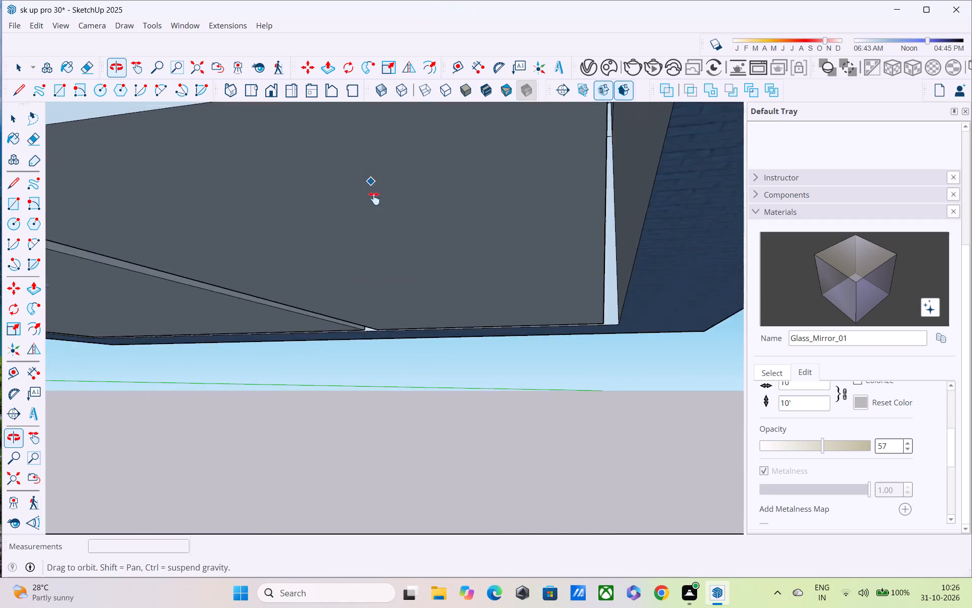
middle_click_drag(374, 199, 397, 274, "shift")
middle_click_drag(409, 326, 409, 296)
middle_click_drag(412, 299, 426, 320)
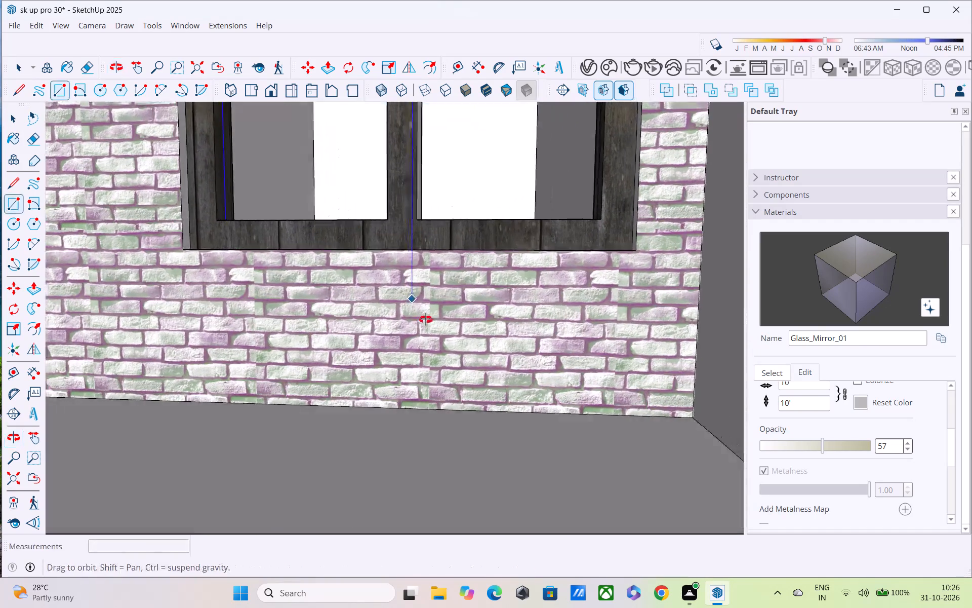
middle_click_drag(426, 320, 619, 442)
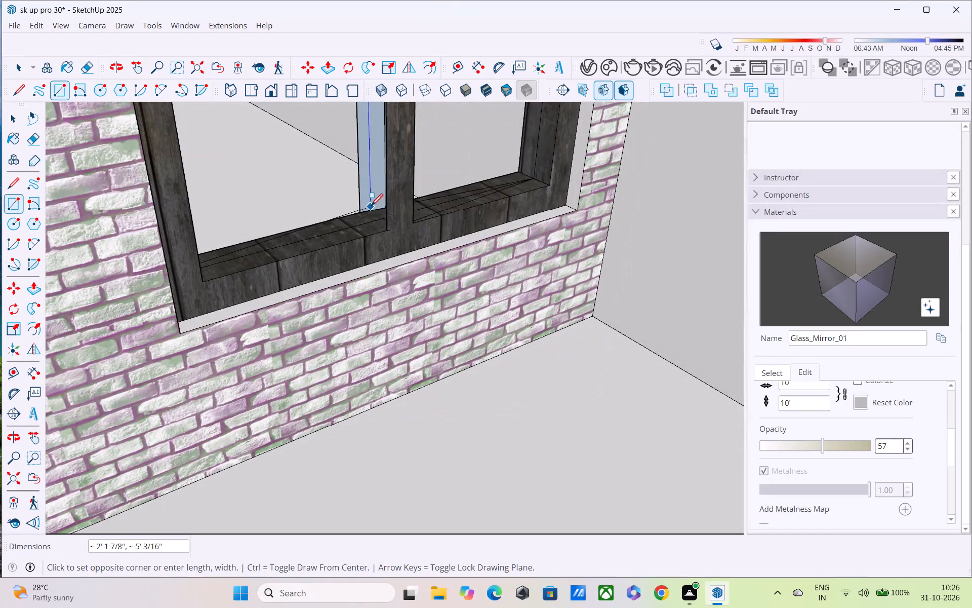
left_click(372, 218)
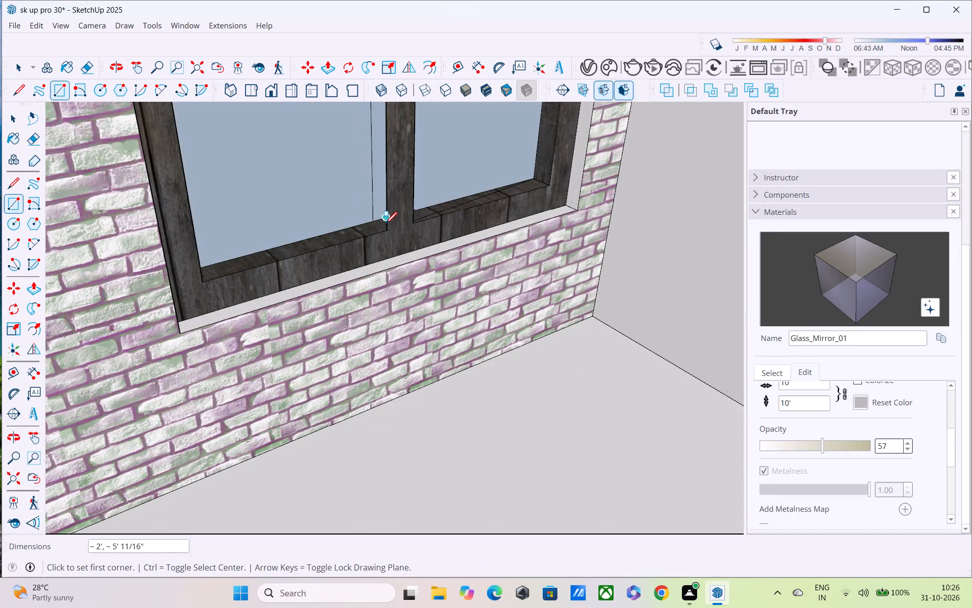
Paint the glass areas in both openings of the blue bay's ground-floor window with Glass_Mirror_01.
middle_click_drag(385, 225, 335, 203)
scroll(337, 179, "down", 5)
scroll(368, 213, "down", 1)
scroll(335, 173, "down", 5)
middle_click_drag(344, 131, 332, 92)
scroll(334, 91, "up", 1)
scroll(357, 115, "down", 5)
key("space")
left_click(846, 279)
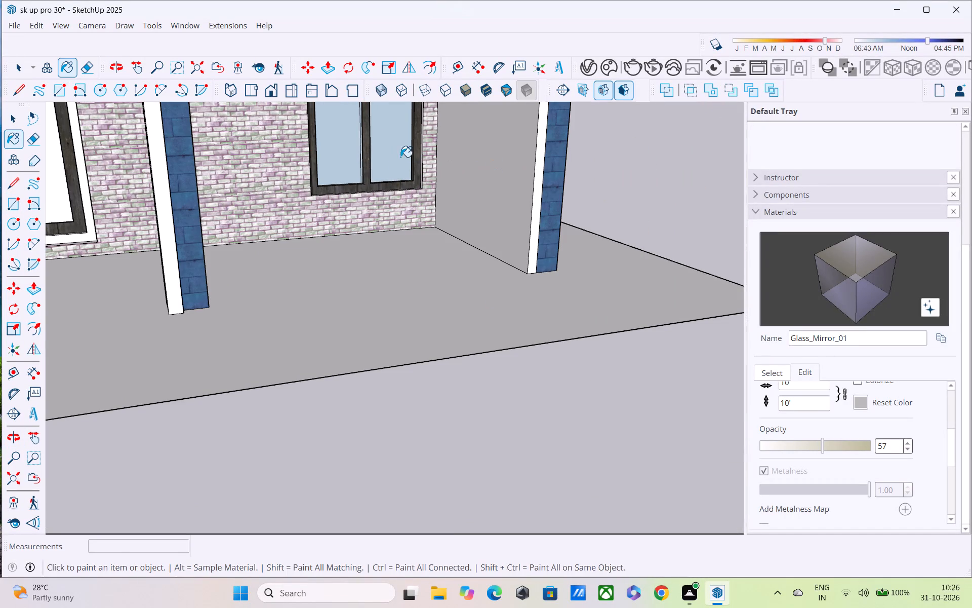
left_click(336, 119)
left_click(383, 136)
middle_click_drag(409, 168, 330, 130)
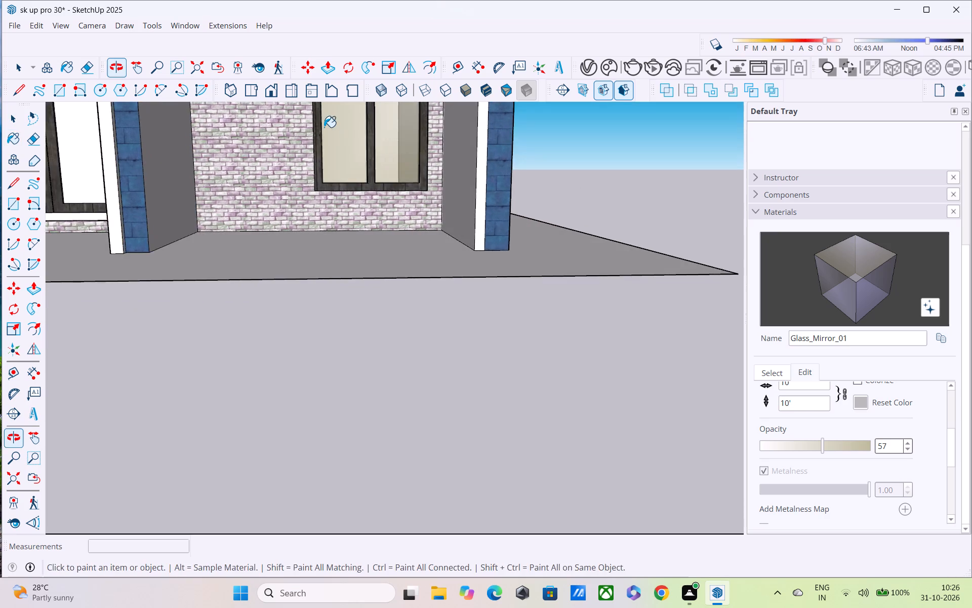
scroll(328, 148, "down", 4)
key("space")
Paint both white panels of the ground-floor double door with Wood_Floor_12_1K from the Wood collection.
scroll(493, 143, "down", 2)
middle_click_drag(503, 177, 568, 433, "shift")
scroll(549, 369, "down", 2)
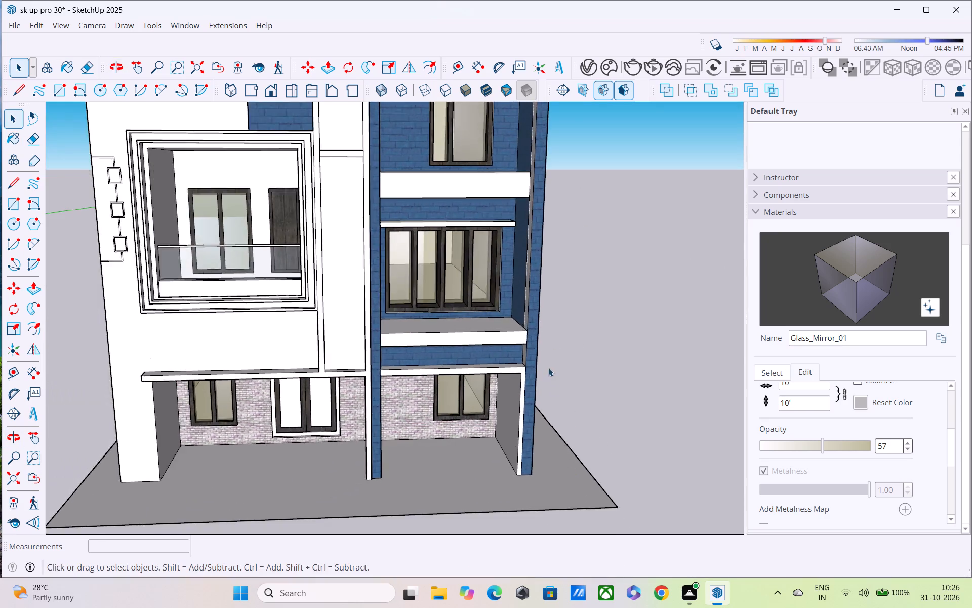
middle_click_drag(525, 336, 471, 216)
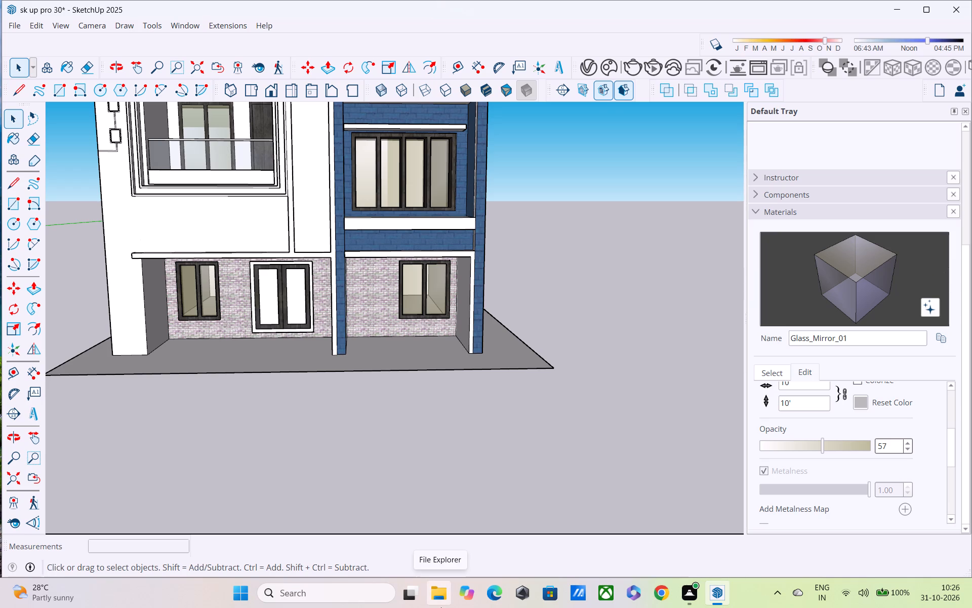
scroll(962, 561, "up", 2)
left_click(780, 368)
left_click(839, 387)
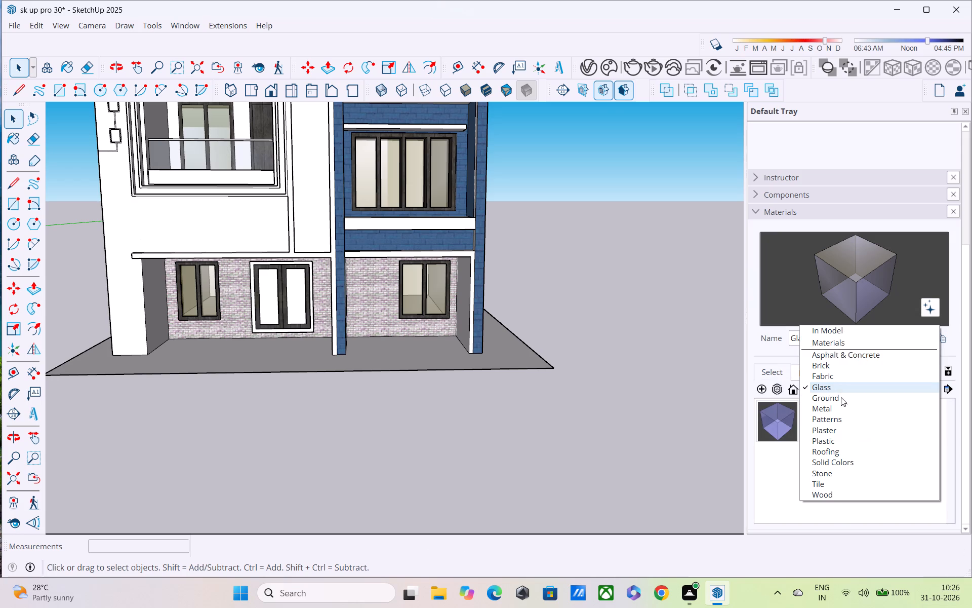
left_click(840, 491)
left_click(827, 460)
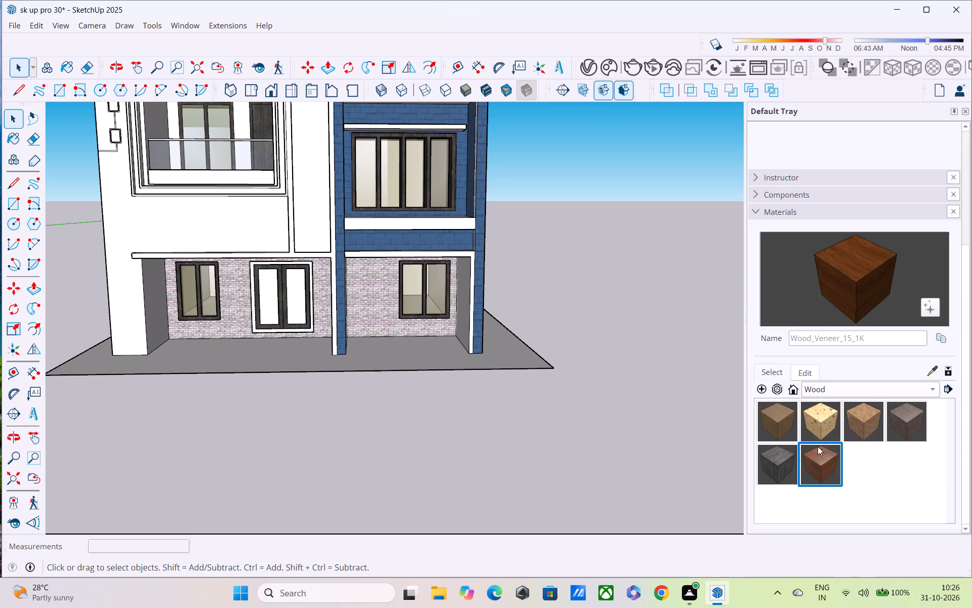
left_click(910, 407)
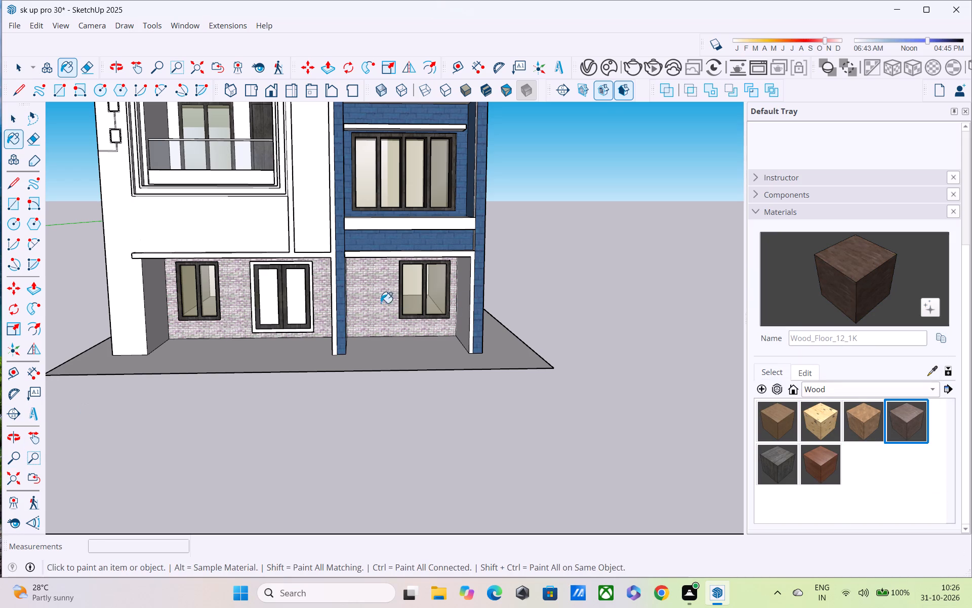
left_click(269, 291)
left_click(293, 307)
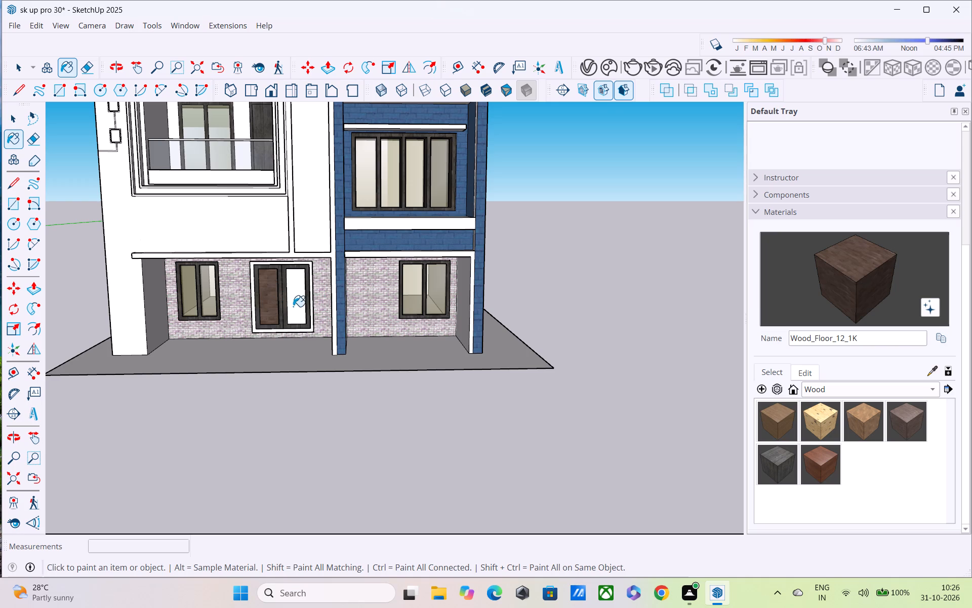
Paint the white outer surround of the ground-floor double door with Wood_Planks_01_1K.
scroll(295, 309, "down", 2)
middle_click_drag(299, 325, 285, 284)
scroll(289, 271, "down", 2)
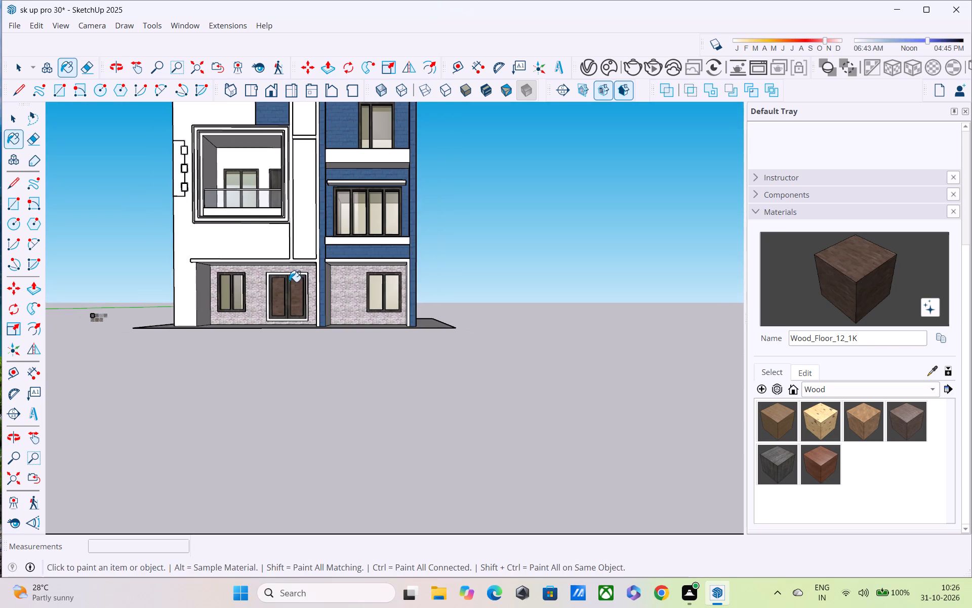
scroll(285, 279, "up", 3)
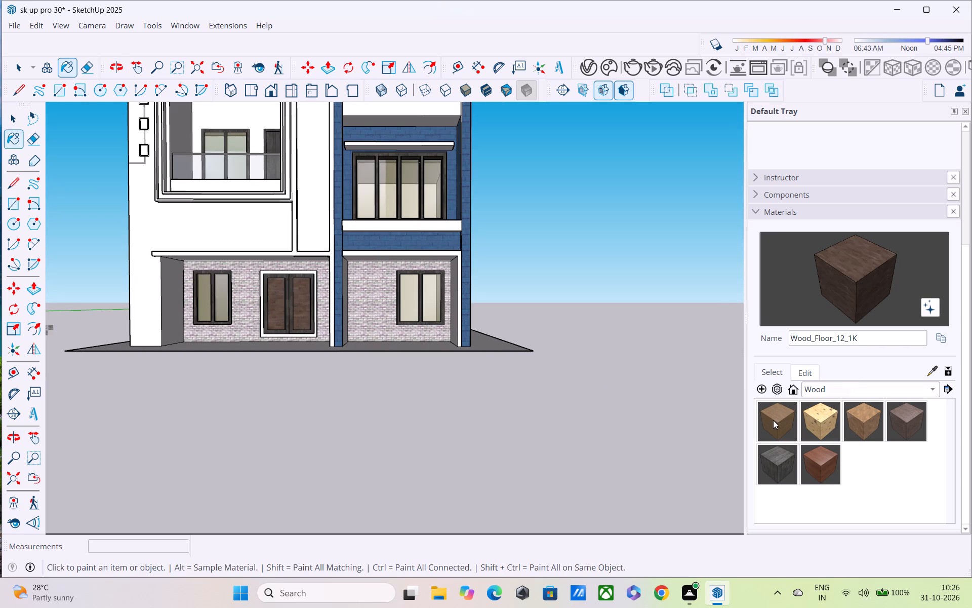
left_click_drag(780, 467, 769, 467)
scroll(280, 272, "up", 2)
left_click(771, 459)
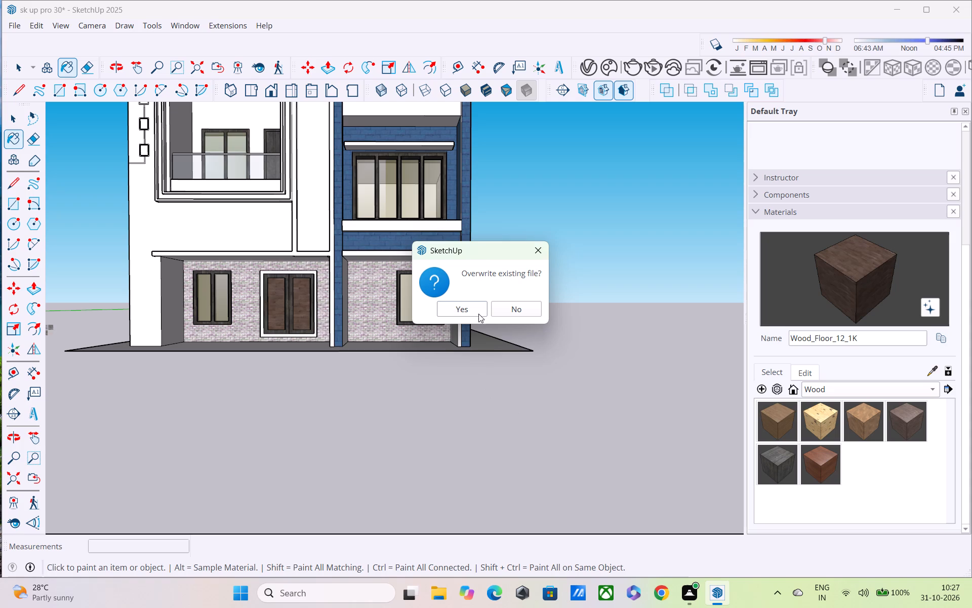
left_click(468, 307)
left_click(765, 465)
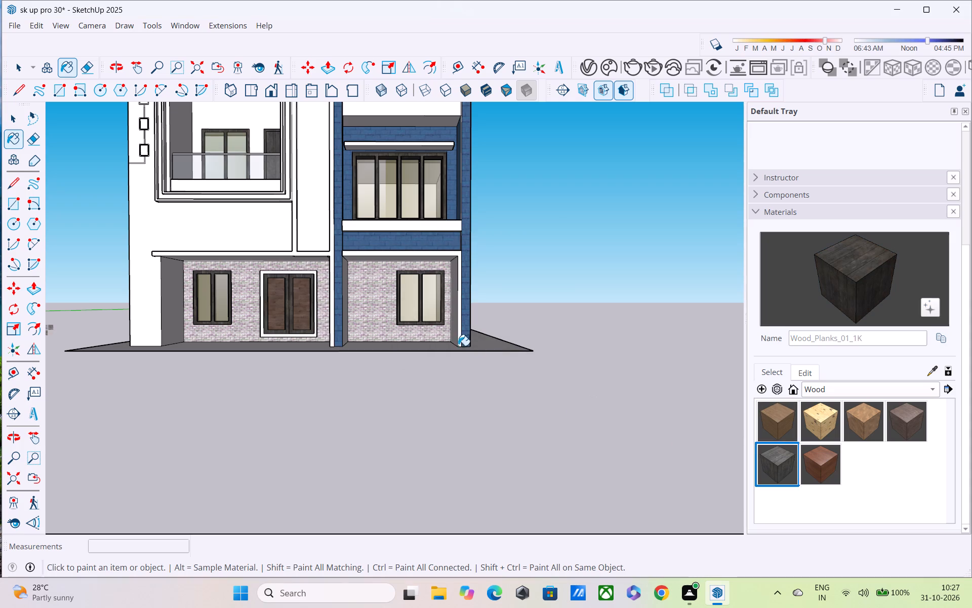
scroll(290, 311, "up", 3)
scroll(268, 277, "up", 3)
left_click(250, 255)
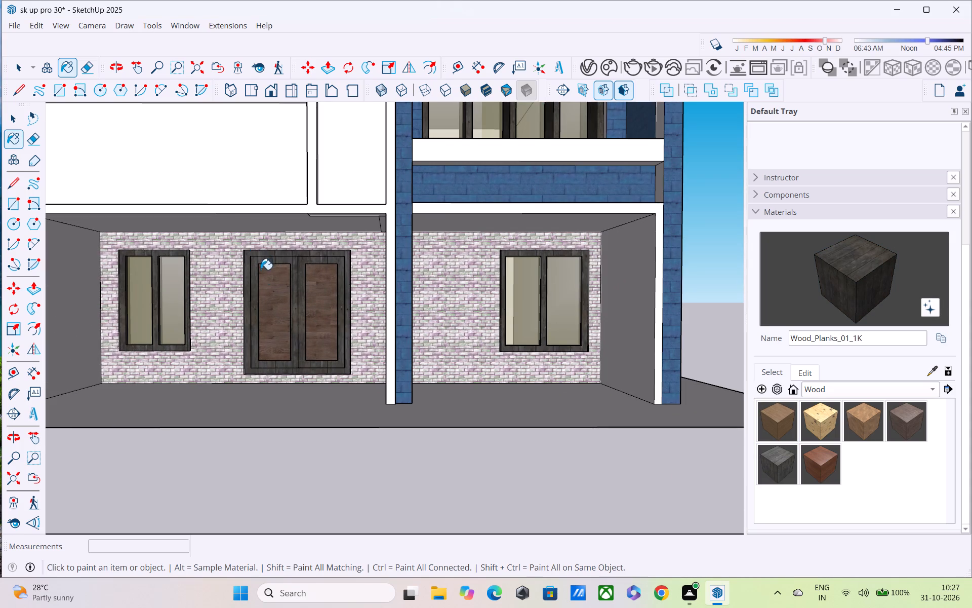
Paint the two narrow outer bands of the stepped frame around the first-floor balcony opening with Wood_Planks_01_1K.
scroll(275, 294, "down", 3)
middle_click_drag(296, 329, 273, 357)
scroll(273, 357, "down", 5)
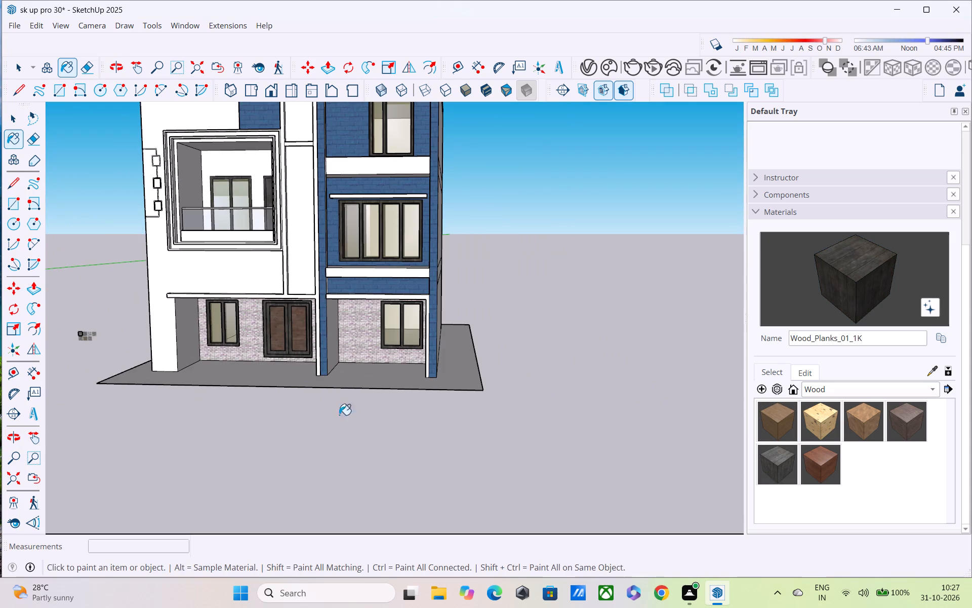
middle_click_drag(344, 440, 350, 420, "shift")
scroll(356, 404, "down", 3)
middle_click_drag(356, 400, 364, 444)
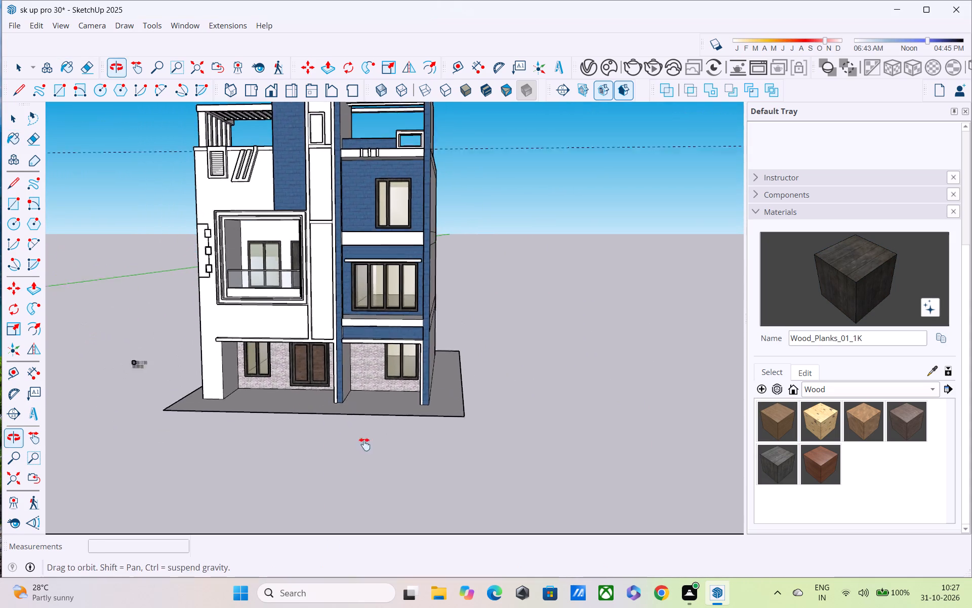
middle_click_drag(364, 444, 369, 484)
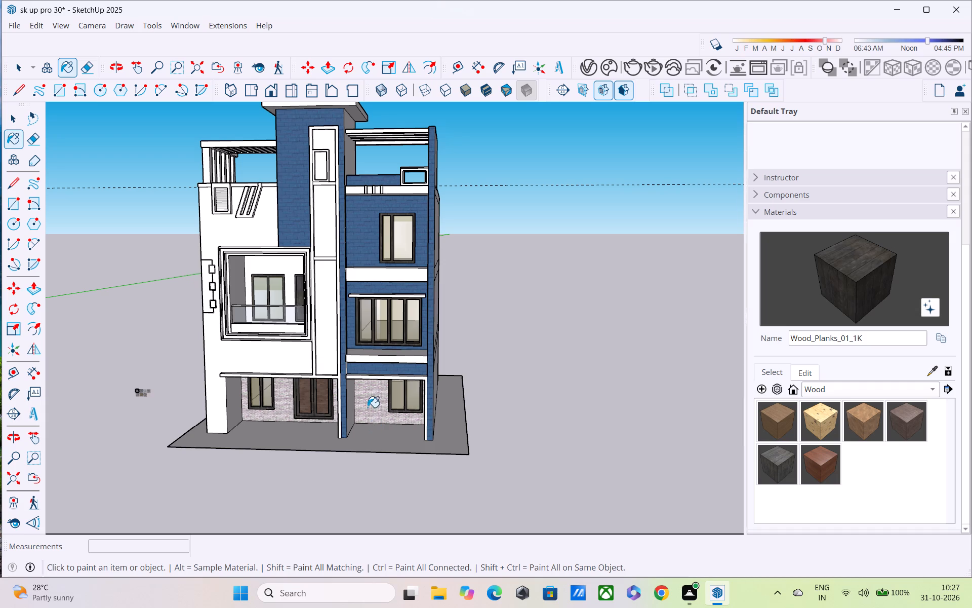
left_click(849, 261)
scroll(603, 365, "up", 1)
scroll(303, 285, "up", 3)
middle_click_drag(298, 258, 400, 291, "shift")
scroll(398, 289, "up", 3)
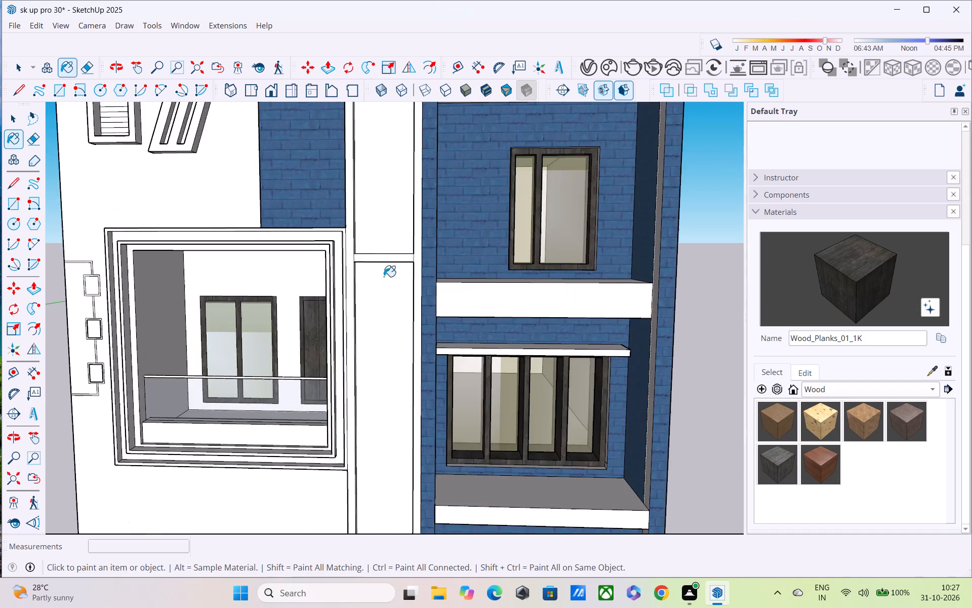
scroll(384, 277, "up", 8)
scroll(328, 241, "up", 1)
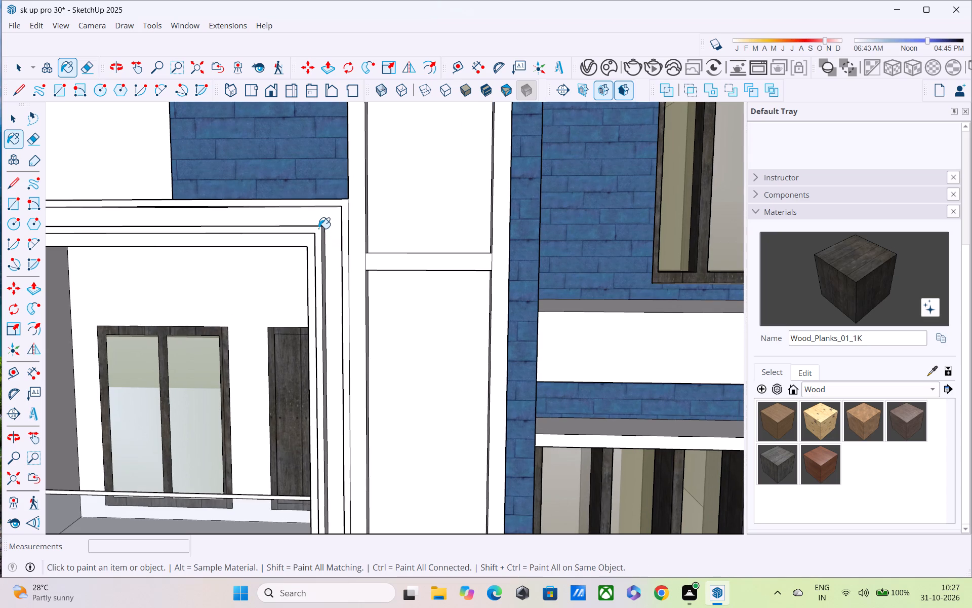
left_click(318, 229)
middle_click_drag(318, 230, 354, 163, "shift")
scroll(355, 163, "up", 1)
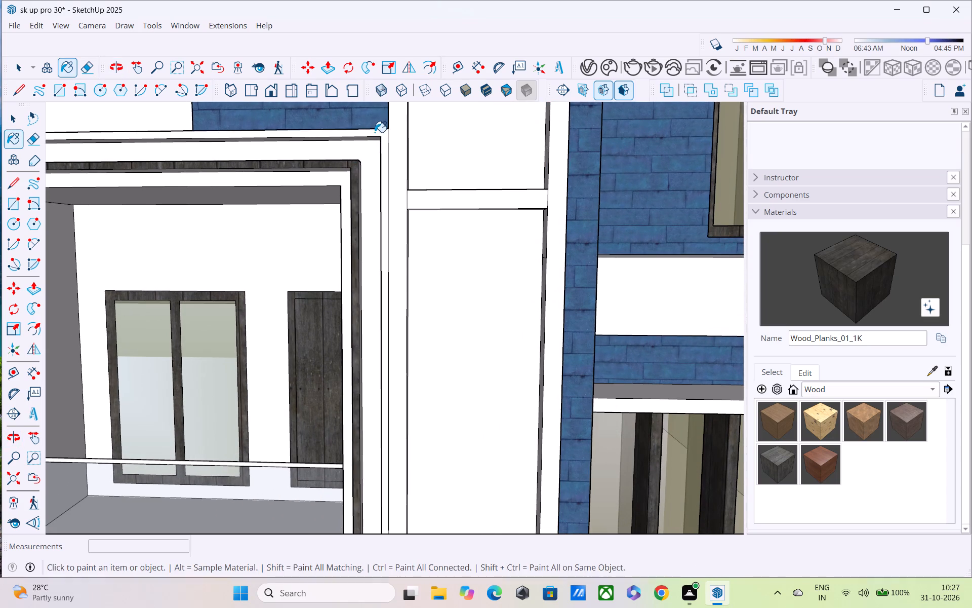
left_click(374, 133)
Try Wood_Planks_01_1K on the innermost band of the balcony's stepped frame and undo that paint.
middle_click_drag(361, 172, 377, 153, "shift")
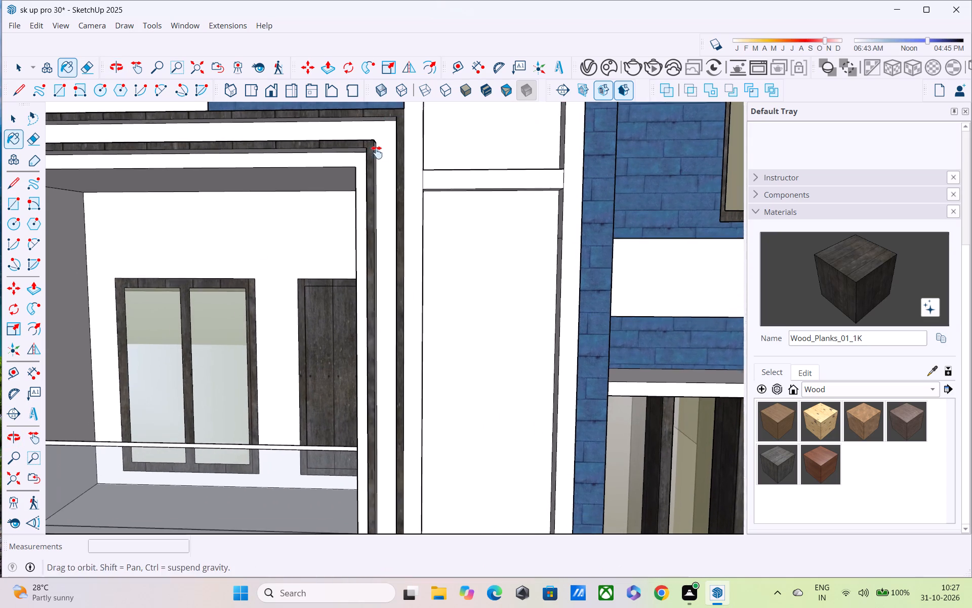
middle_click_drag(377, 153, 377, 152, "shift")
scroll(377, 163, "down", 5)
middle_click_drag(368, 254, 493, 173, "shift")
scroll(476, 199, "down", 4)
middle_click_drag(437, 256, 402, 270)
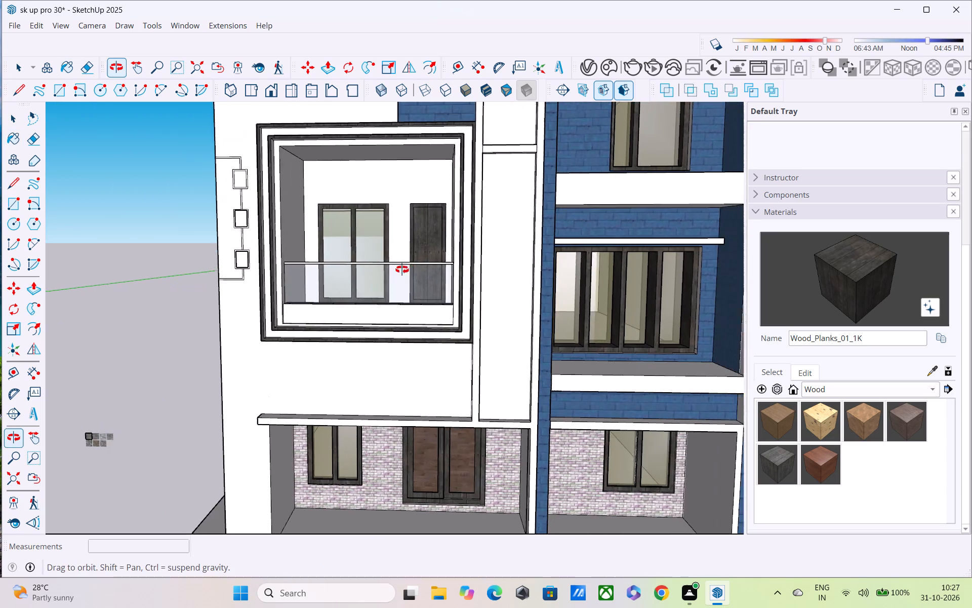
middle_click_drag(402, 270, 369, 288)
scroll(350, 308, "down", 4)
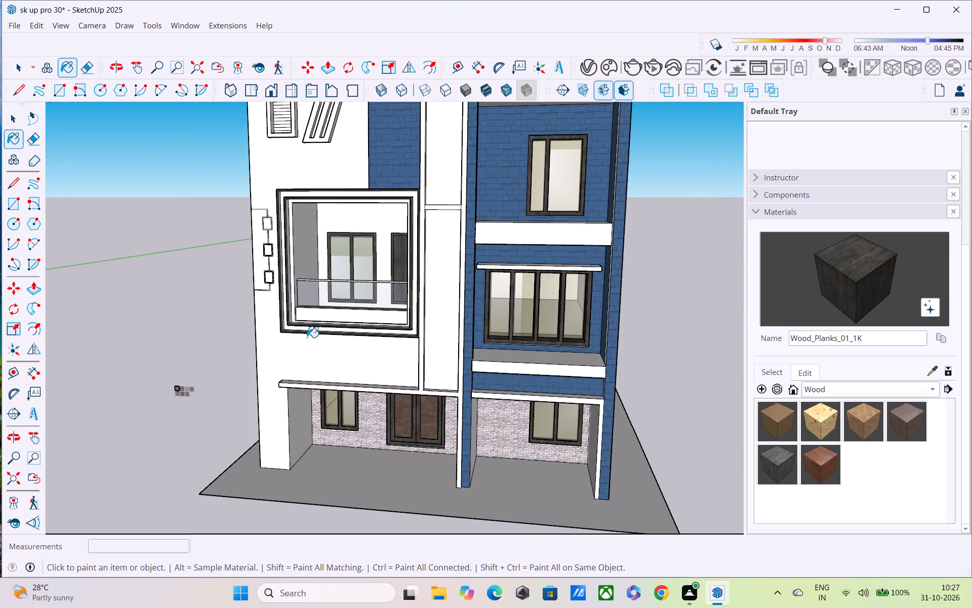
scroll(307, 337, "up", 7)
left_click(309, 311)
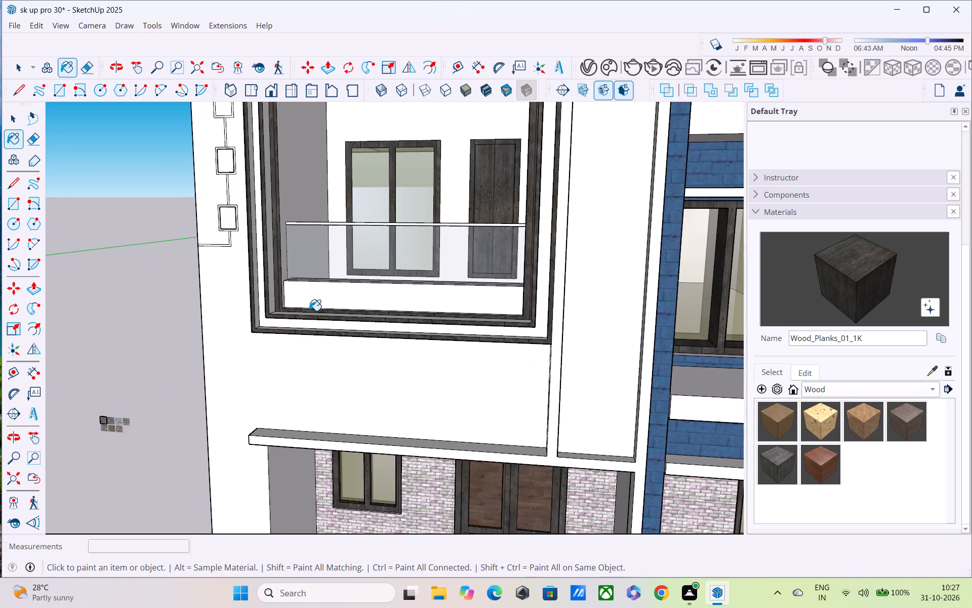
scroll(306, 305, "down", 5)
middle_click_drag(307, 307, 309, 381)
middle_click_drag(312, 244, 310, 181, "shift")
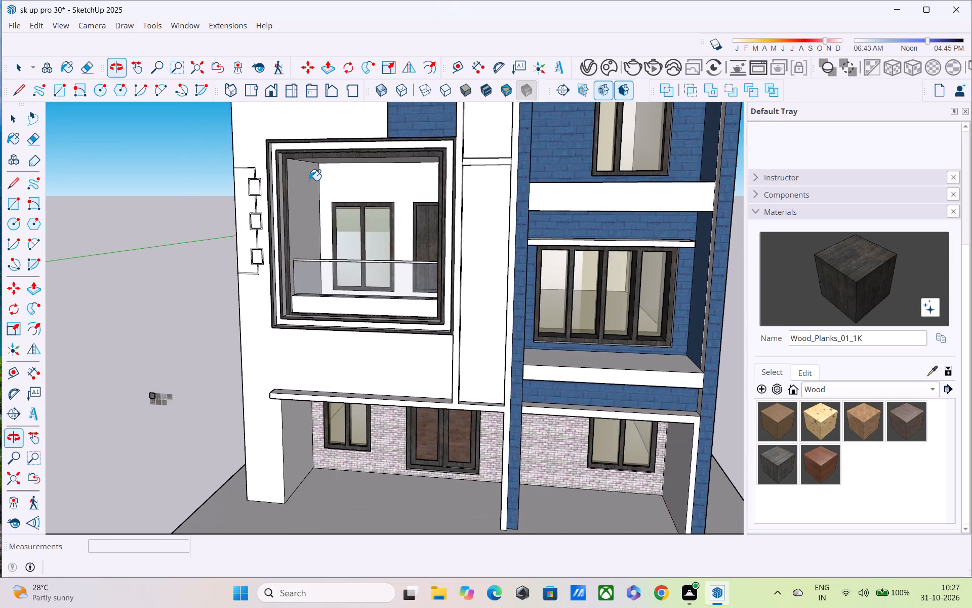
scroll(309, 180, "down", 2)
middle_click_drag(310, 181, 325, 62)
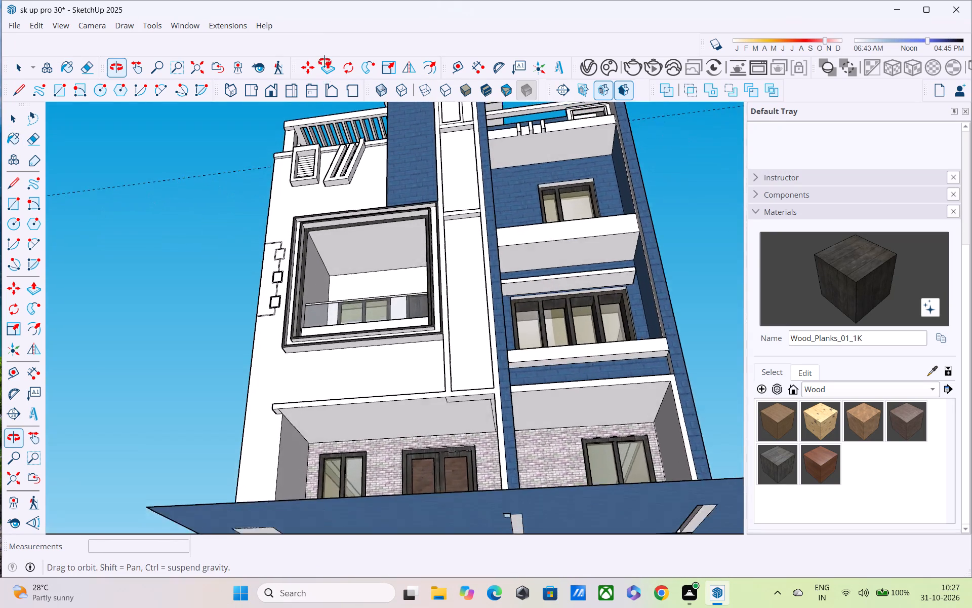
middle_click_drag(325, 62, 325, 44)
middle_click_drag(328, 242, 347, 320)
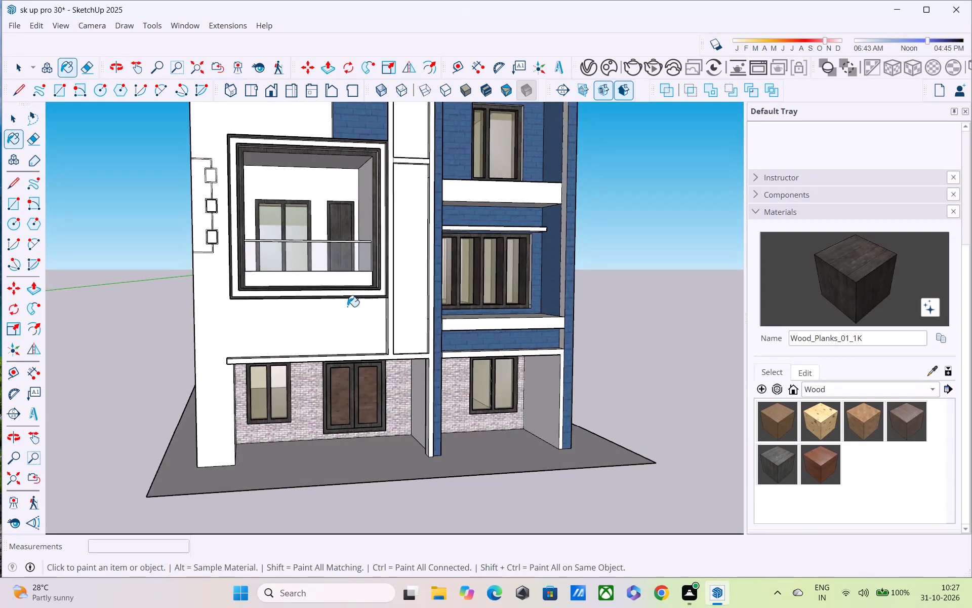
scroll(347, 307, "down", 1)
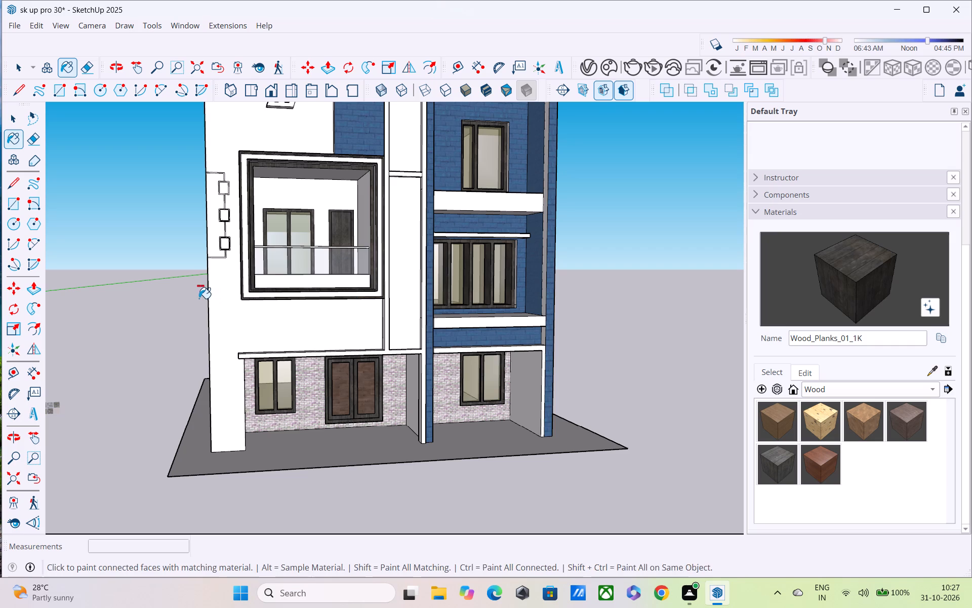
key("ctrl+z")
Erase the short edges where the connector strips meet the lowest square frame of the wall decoration beside the balcony.
middle_click_drag(222, 299, 189, 363)
scroll(214, 332, "up", 4)
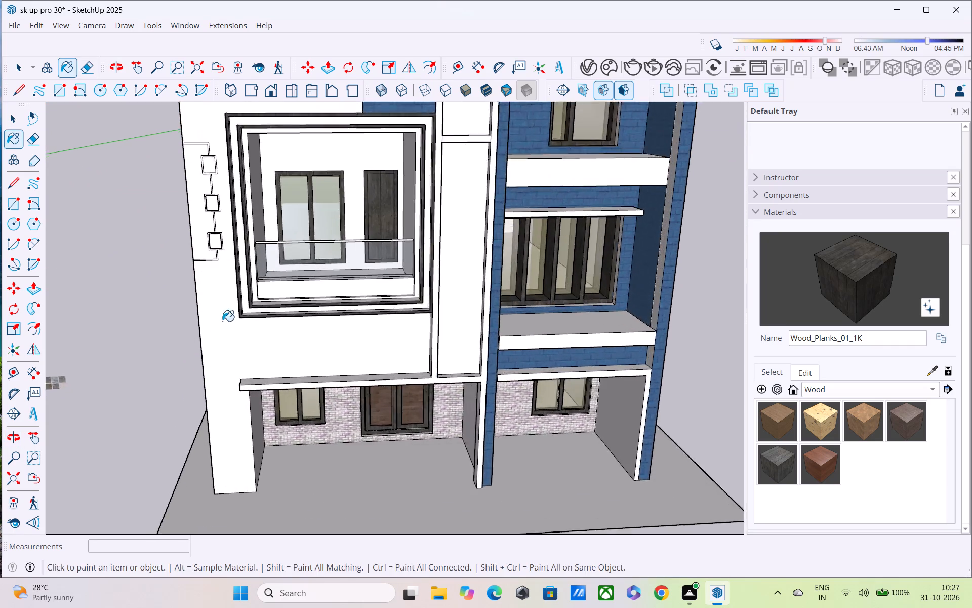
middle_click_drag(240, 320, 231, 233)
scroll(241, 234, "down", 5)
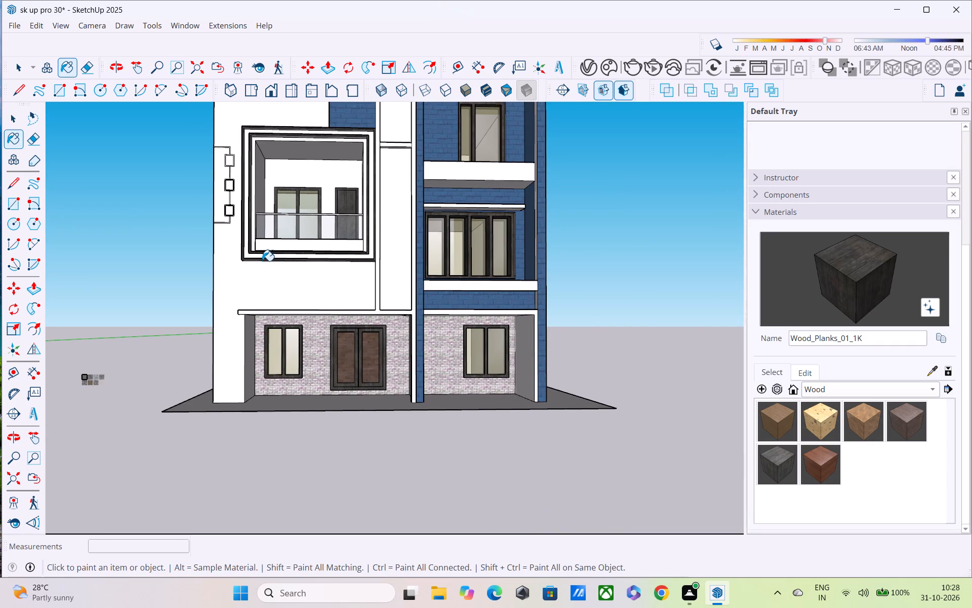
scroll(262, 261, "up", 6)
middle_click_drag(227, 207, 407, 296)
key("space")
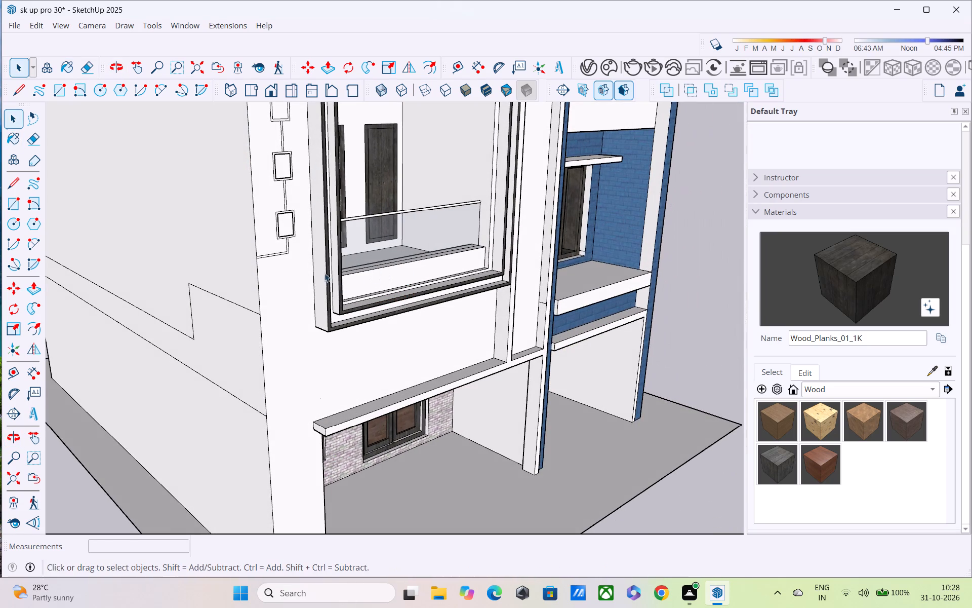
scroll(297, 260, "up", 9)
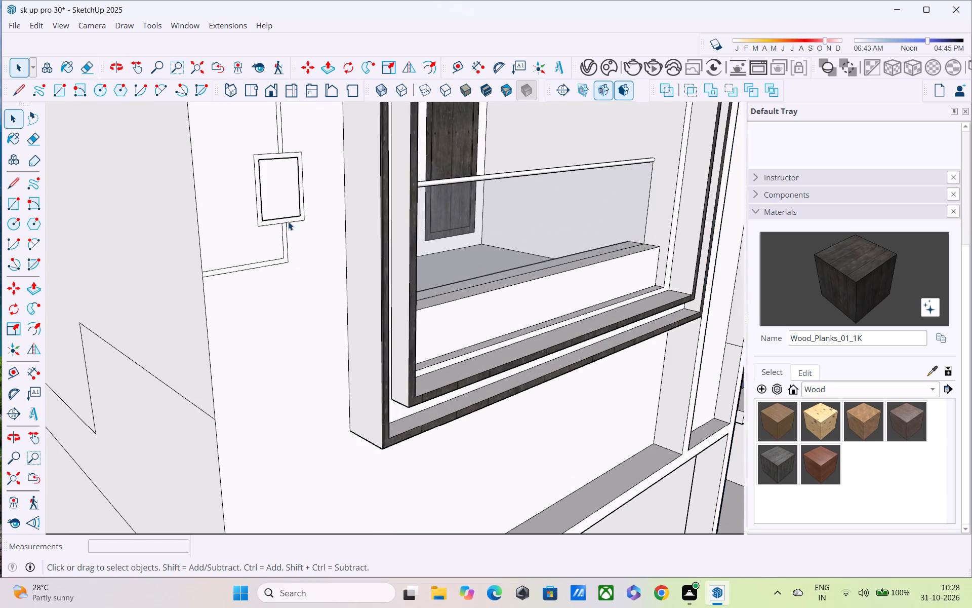
scroll(288, 221, "up", 7)
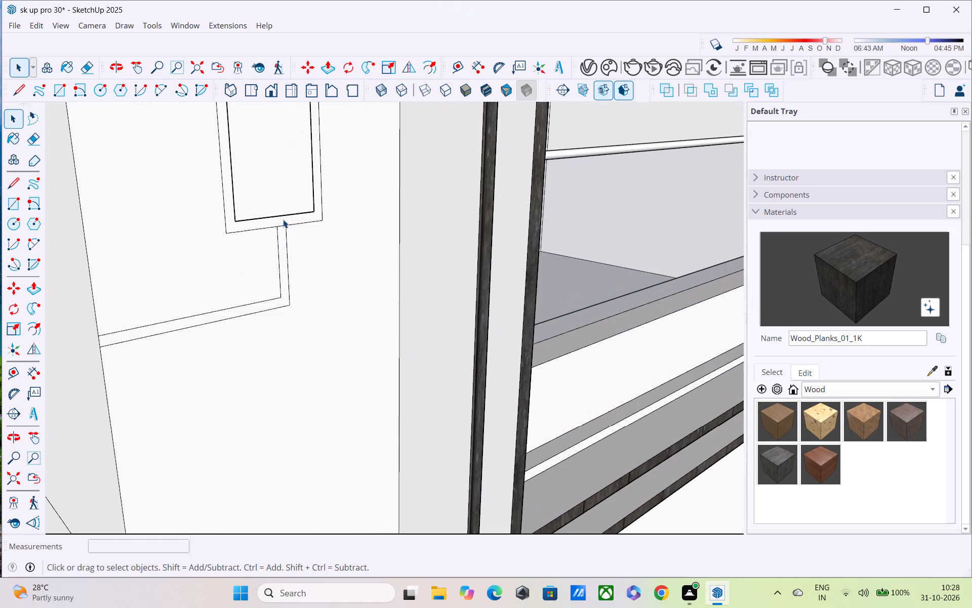
key("e")
scroll(281, 210, "up", 6)
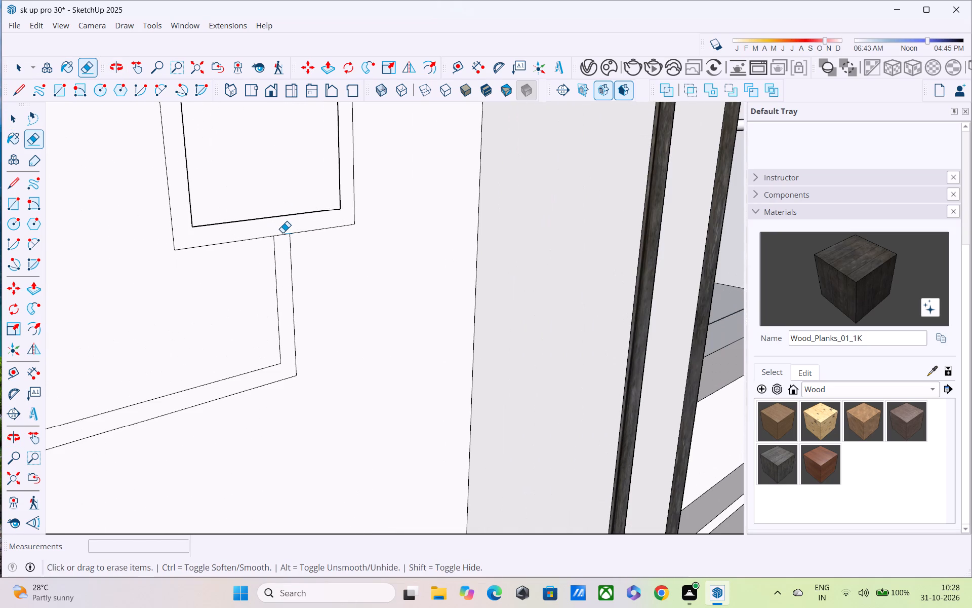
left_click_drag(282, 238, 282, 244)
left_click_drag(281, 229, 277, 244)
scroll(288, 235, "down", 2)
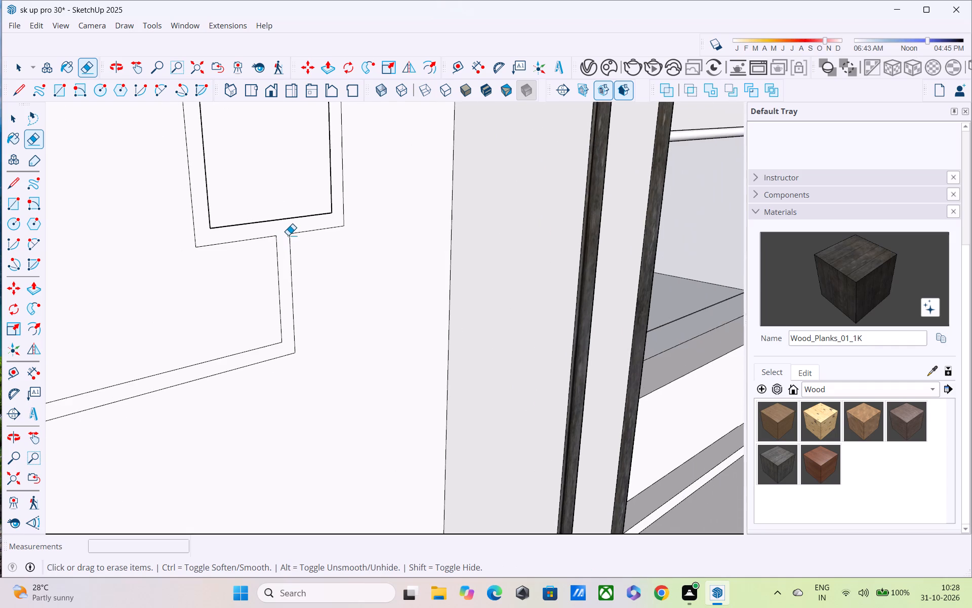
middle_click_drag(288, 232, 342, 458, "shift")
left_click_drag(330, 247, 335, 263)
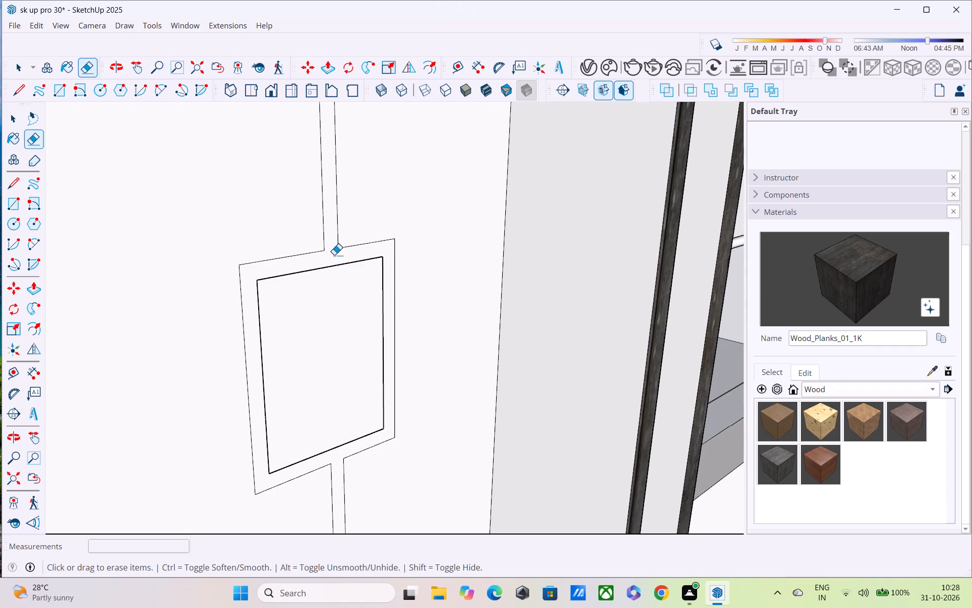
Erase the short edges where the connector strips meet the bottom and top of the middle square frame.
middle_click_drag(335, 262, 362, 475, "shift")
left_click_drag(350, 192, 357, 230)
scroll(356, 220, "down", 1, "shift")
middle_click_drag(370, 325, 370, 362, "shift")
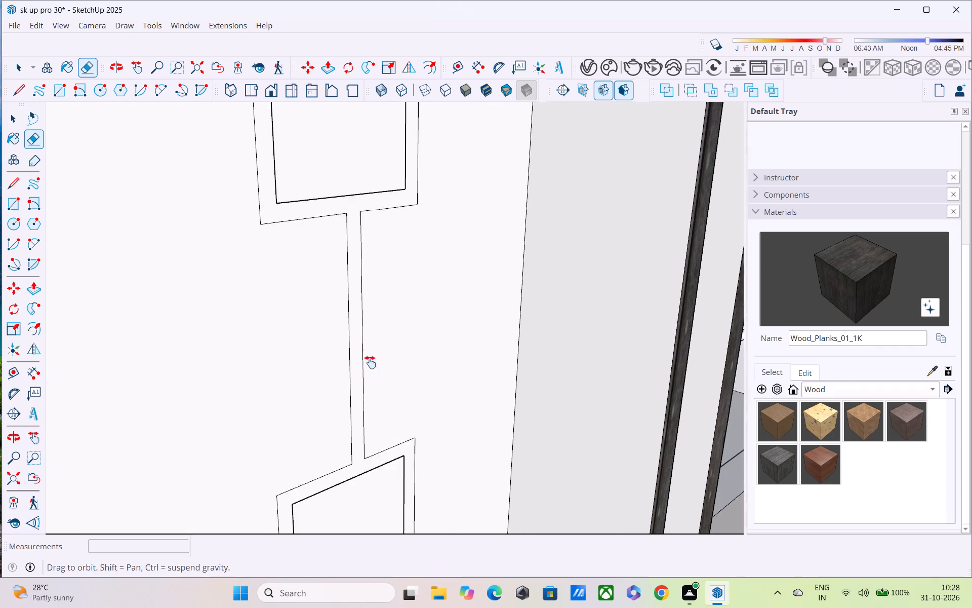
middle_click_drag(370, 362, 373, 442, "shift")
middle_click_drag(369, 365, 384, 498, "shift")
middle_click_drag(379, 326, 387, 409)
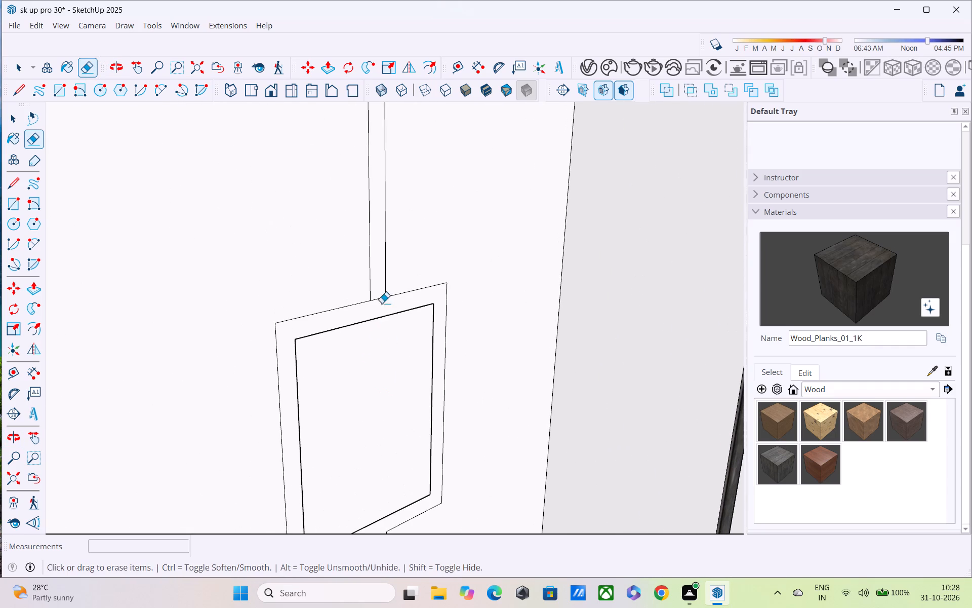
left_click_drag(379, 294, 380, 320)
key("ctrl+z")
left_click_drag(380, 289, 378, 301)
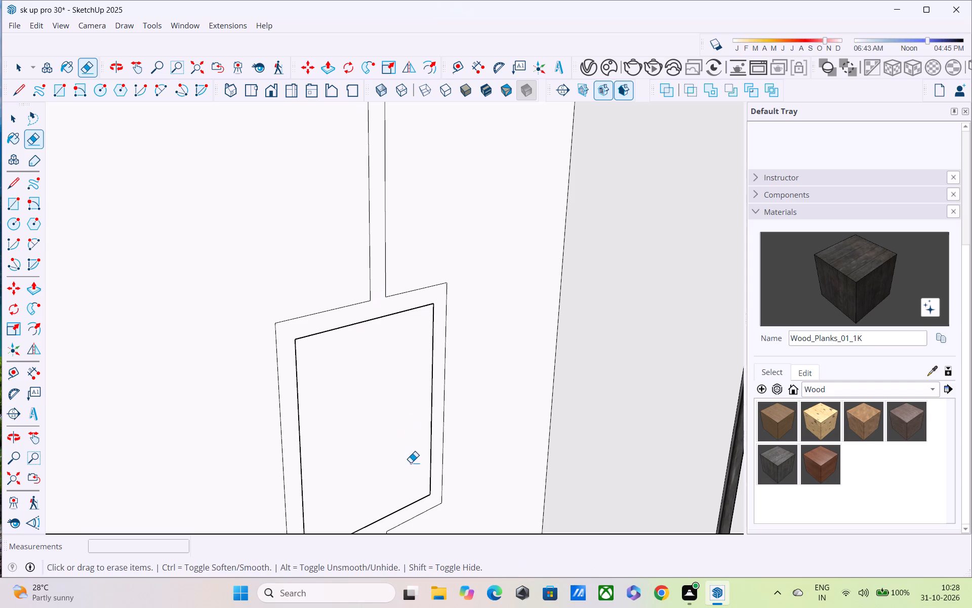
Erase the short edges where the connector strips meet the bottom and top of the uppermost square frame.
middle_click_drag(402, 303, 494, 538, "shift")
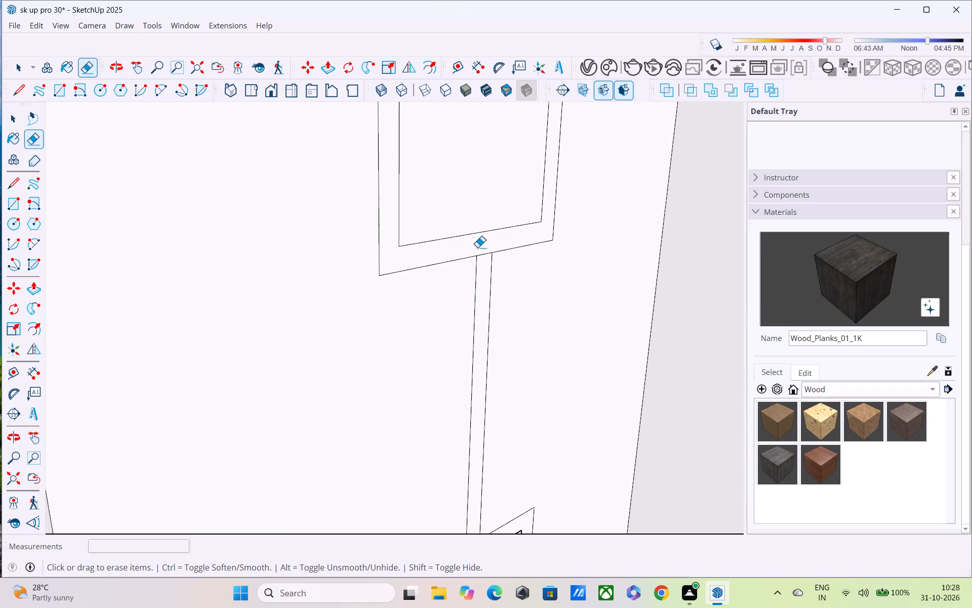
left_click_drag(480, 253, 485, 266)
middle_click_drag(485, 257, 523, 482, "shift")
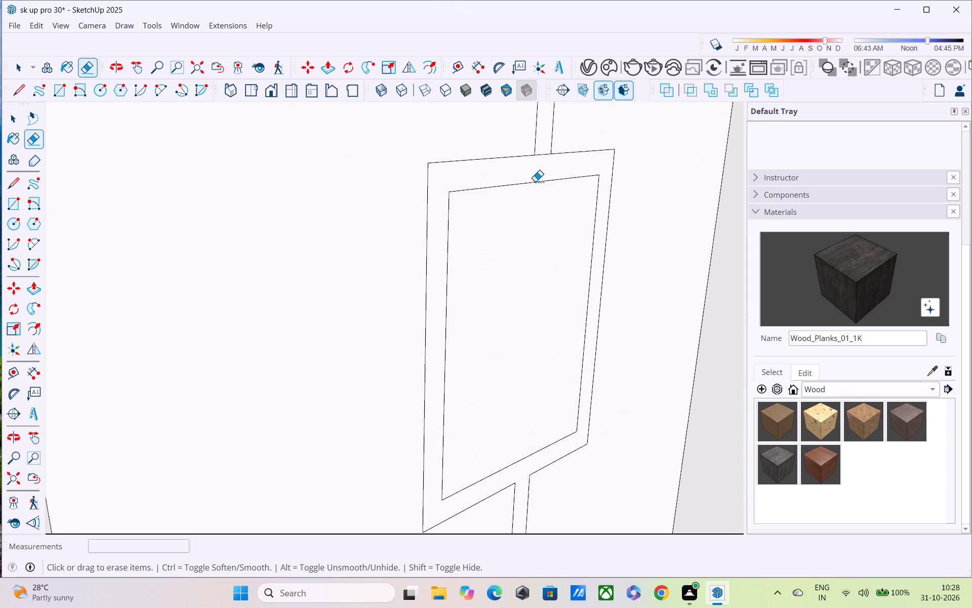
left_click_drag(543, 146, 542, 166)
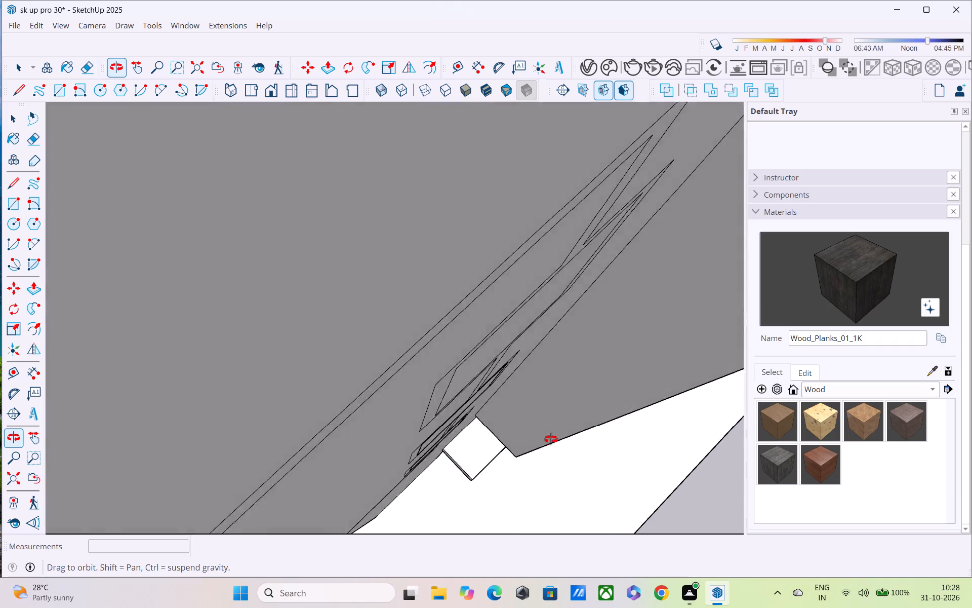
Inspect the joined three-square outline and check whether its border and inner squares form separate faces.
middle_click_drag(514, 337, 472, 324)
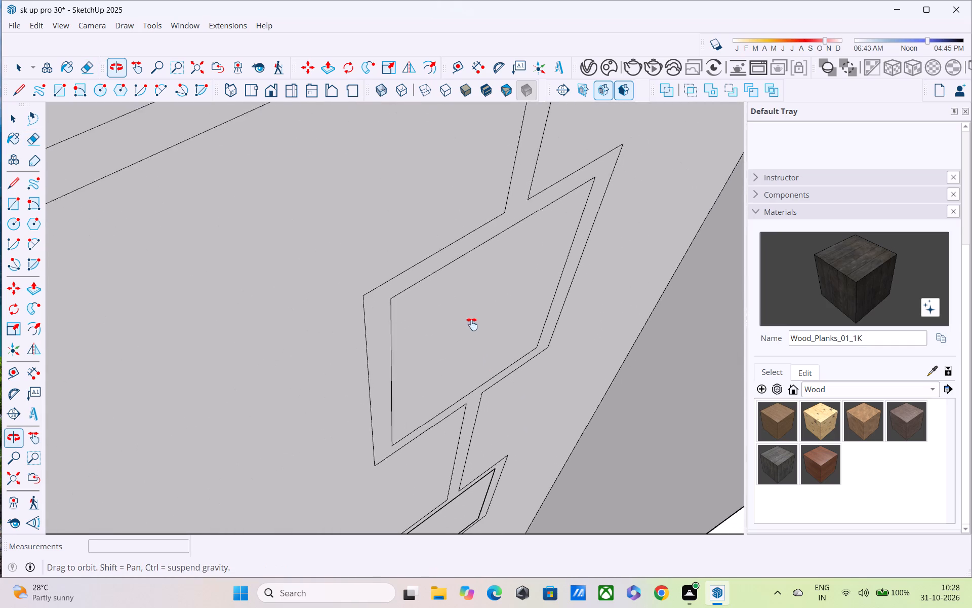
middle_click_drag(472, 324, 470, 322)
scroll(470, 321, "up", 1)
scroll(470, 315, "down", 6)
middle_click_drag(429, 455, 388, 251)
scroll(388, 251, "up", 1)
scroll(388, 261, "down", 5)
middle_click_drag(407, 342, 393, 237, "shift")
scroll(393, 237, "up", 2, "shift")
scroll(397, 251, "down", 4)
middle_click_drag(420, 423, 381, 225, "shift")
scroll(381, 225, "up", 1, "shift")
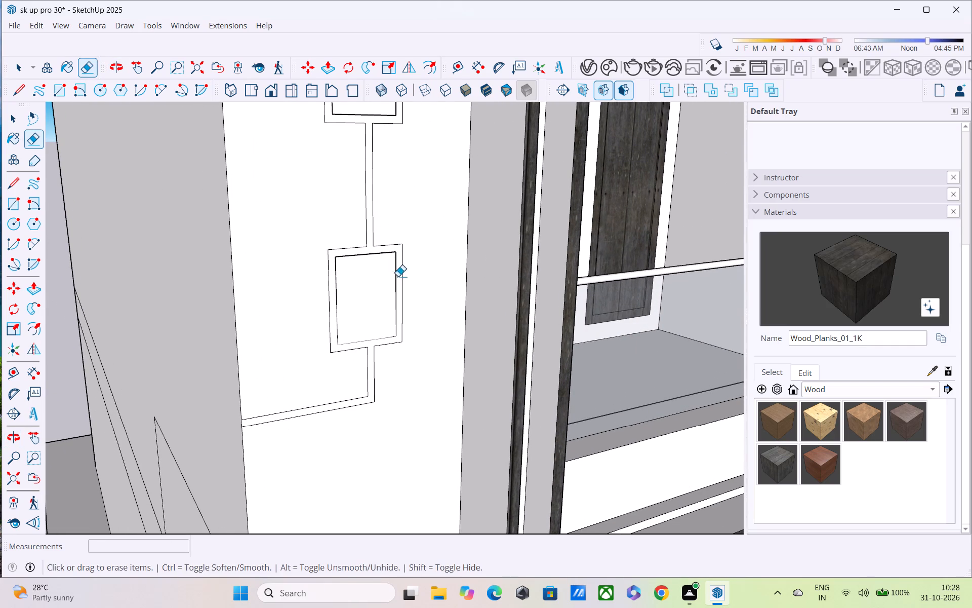
key("p")
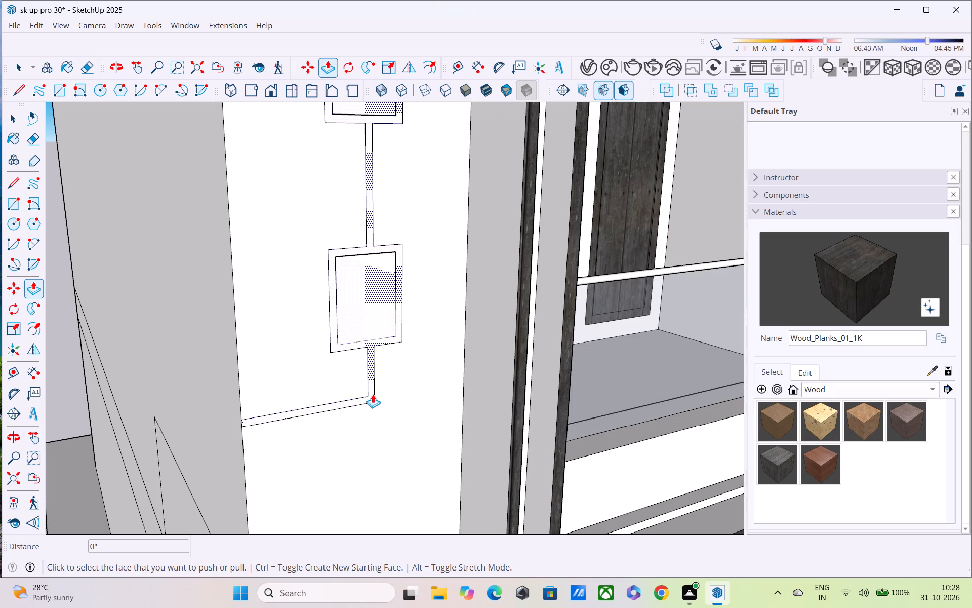
key("space")
Draw a line over the inner top edge of the lowest square frame, from corner to corner.
scroll(351, 338, "up", 4)
middle_click_drag(318, 289, 253, 215)
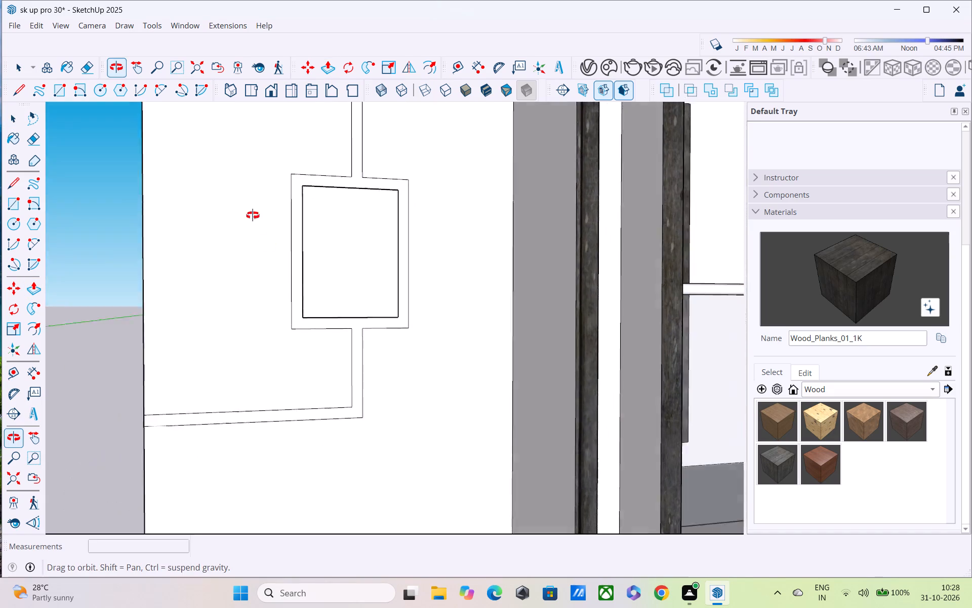
middle_click_drag(253, 215, 252, 210)
scroll(270, 199, "up", 4)
scroll(320, 199, "up", 3)
key("l")
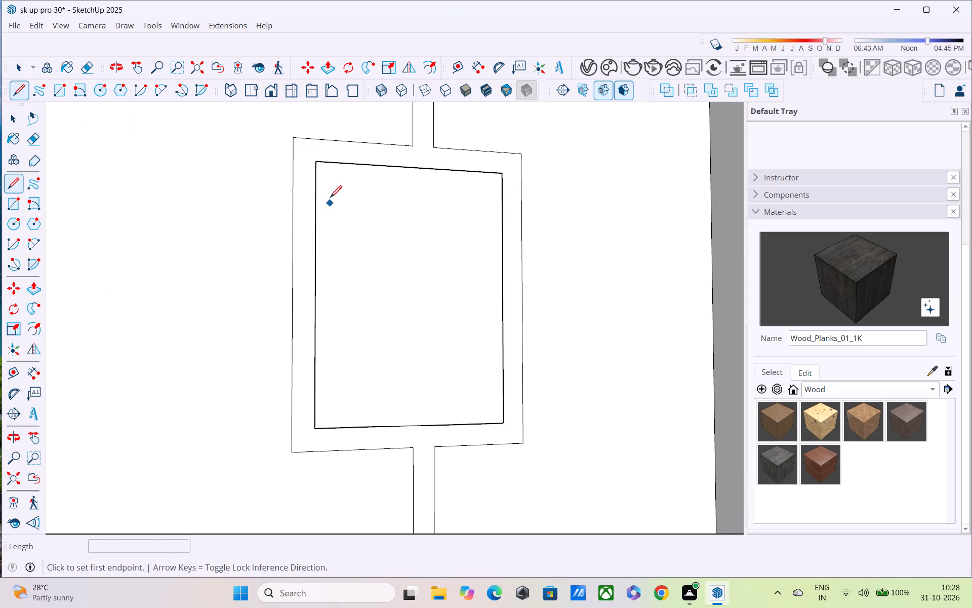
left_click(318, 164)
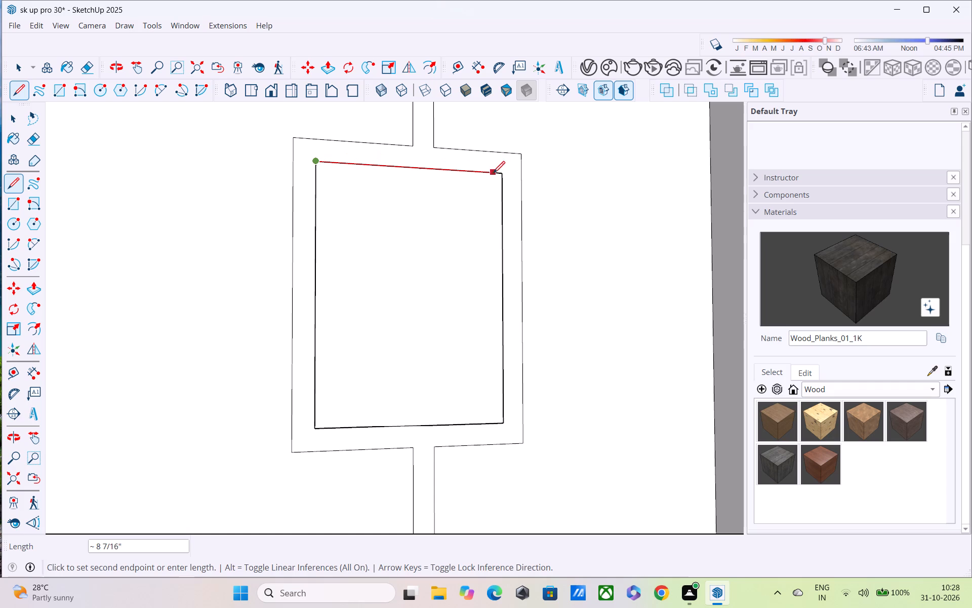
left_click(502, 177)
key("space")
scroll(505, 278, "down", 4)
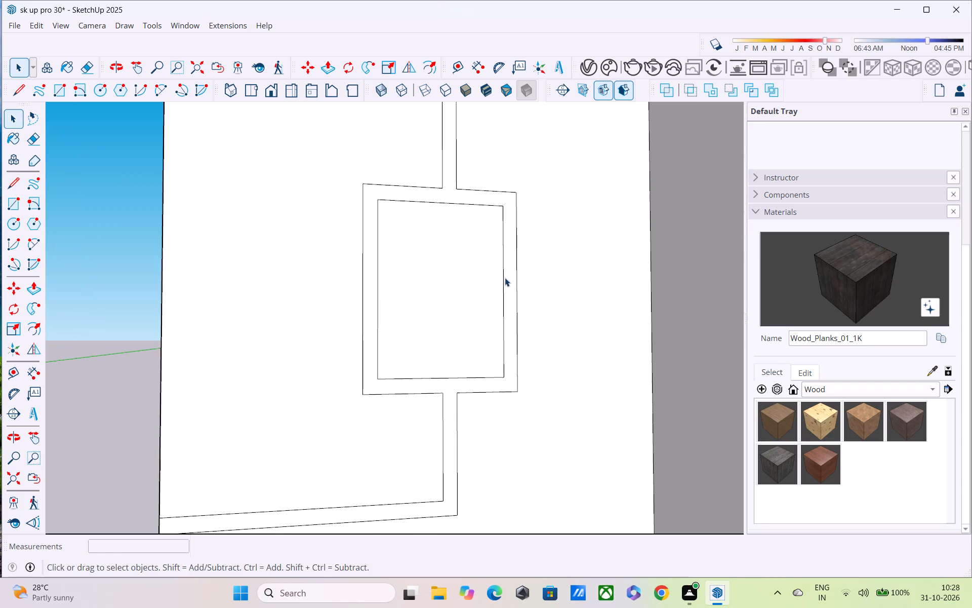
Draw a line over the inner top edge of the middle square frame, from corner to corner.
middle_click_drag(506, 288, 513, 567, "shift")
middle_click_drag(450, 272, 466, 484, "shift")
key("l")
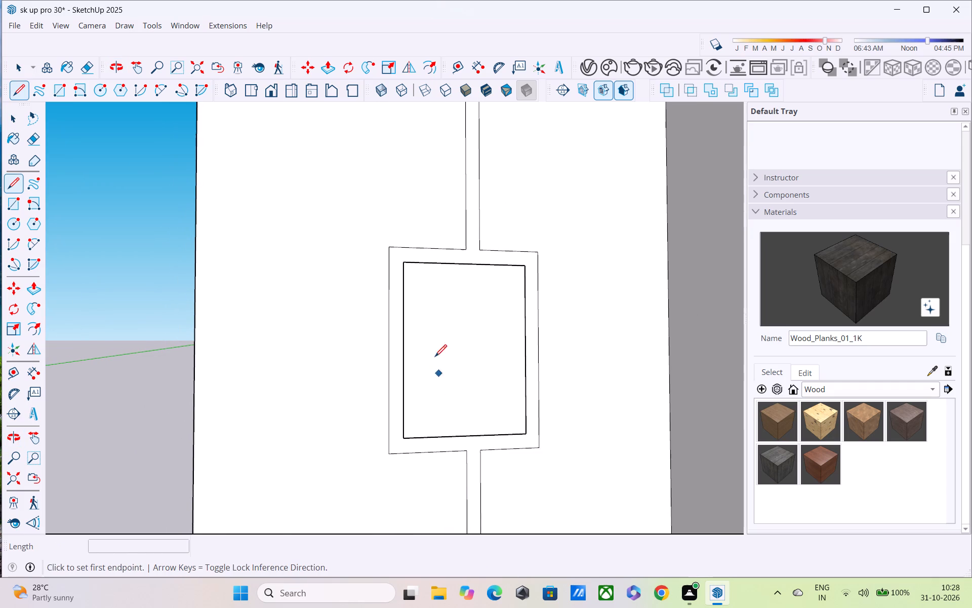
left_click(403, 265)
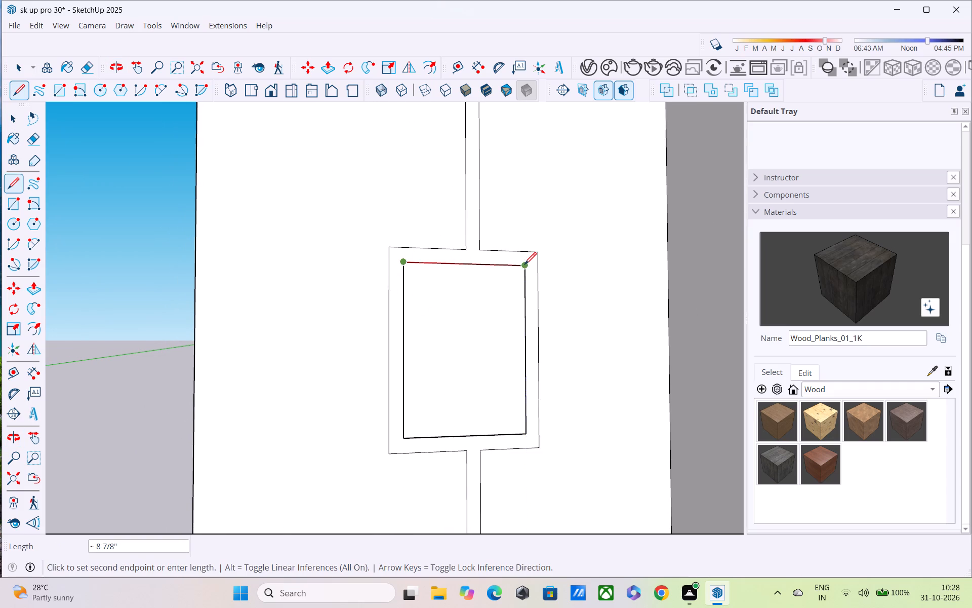
left_click(524, 265)
Push/Pull the connected border of the three-square wall decoration outward by 3".
scroll(522, 266, "down", 2)
middle_click_drag(535, 373, 542, 507, "shift")
scroll(484, 324, "down", 1)
middle_click_drag(488, 366, 506, 464, "shift")
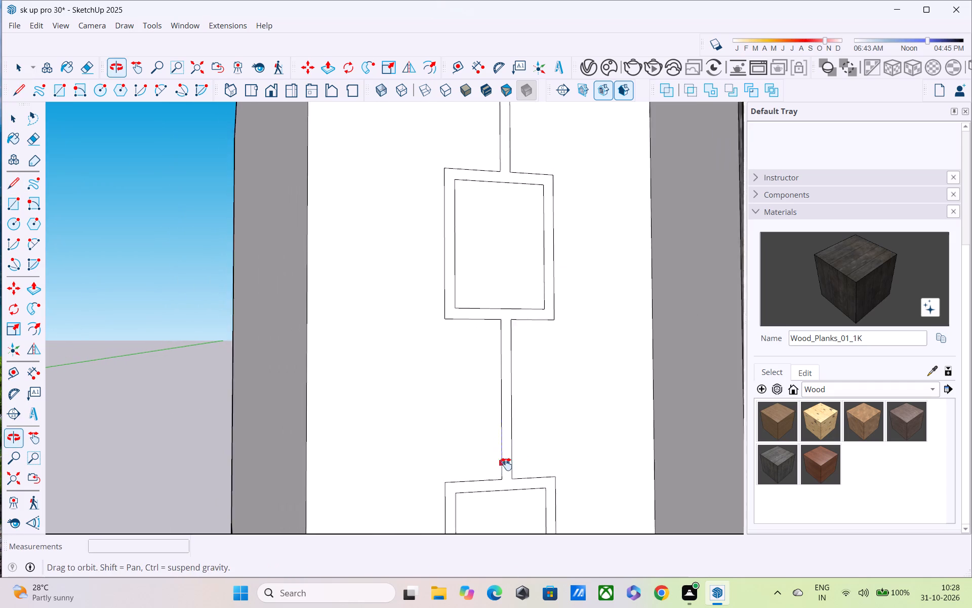
middle_click_drag(506, 464, 452, 235, "shift")
scroll(452, 235, "up", 1, "shift")
key("p")
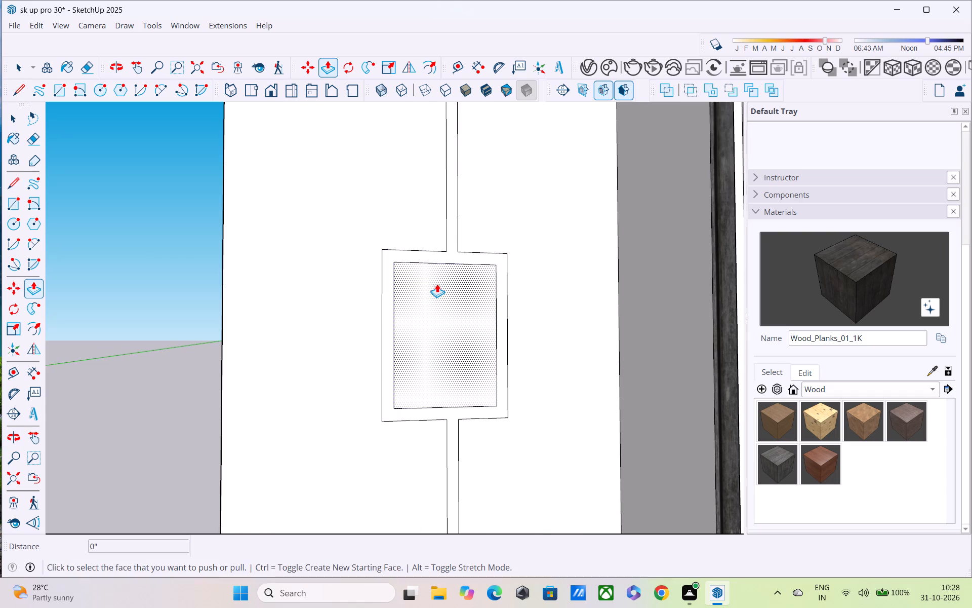
left_click(391, 260)
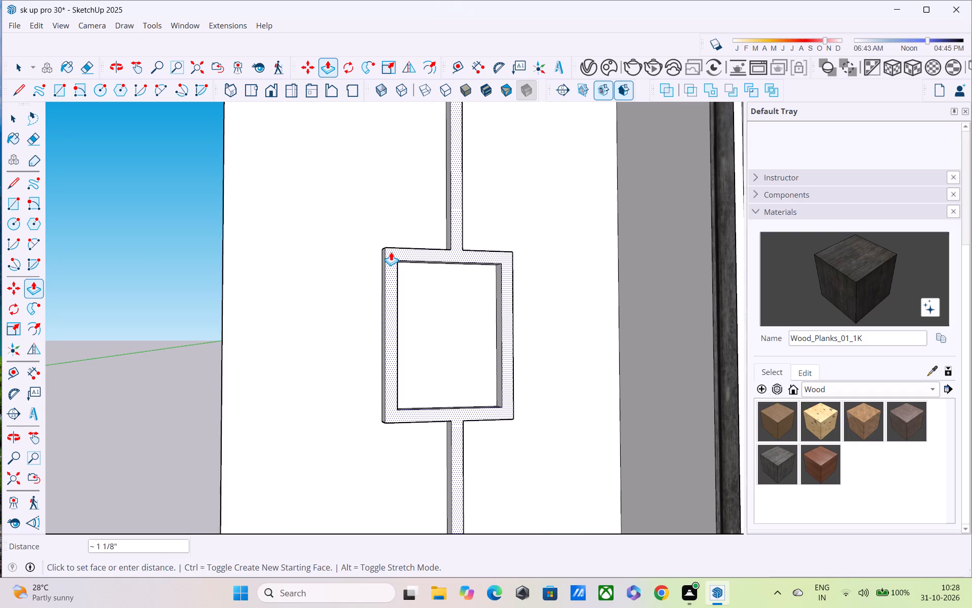
type("3\"")
key("Return")
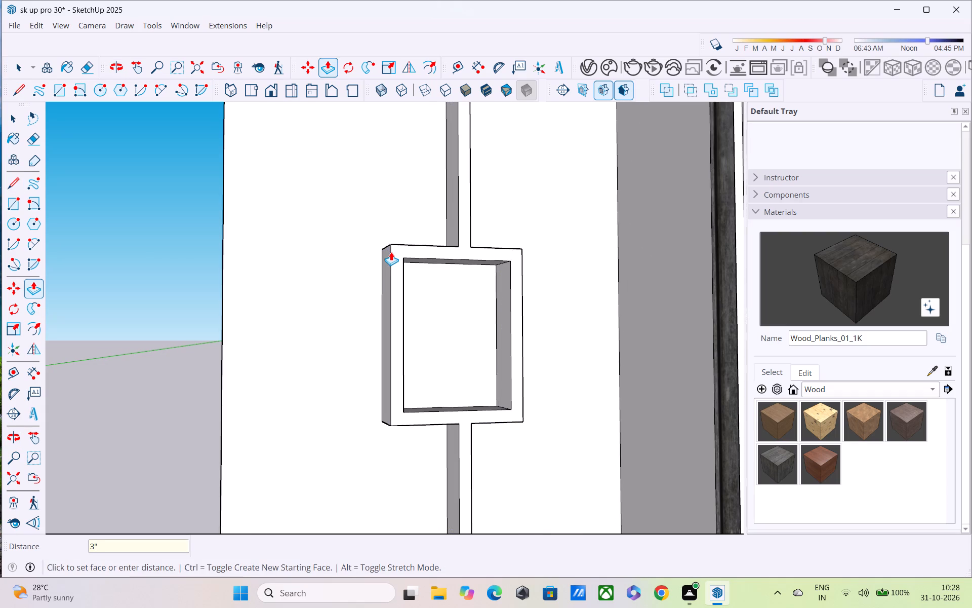
Review the raised three-square decoration and the surrounding front facade from several angles.
scroll(358, 344, "down", 13)
middle_click_drag(380, 362, 321, 381)
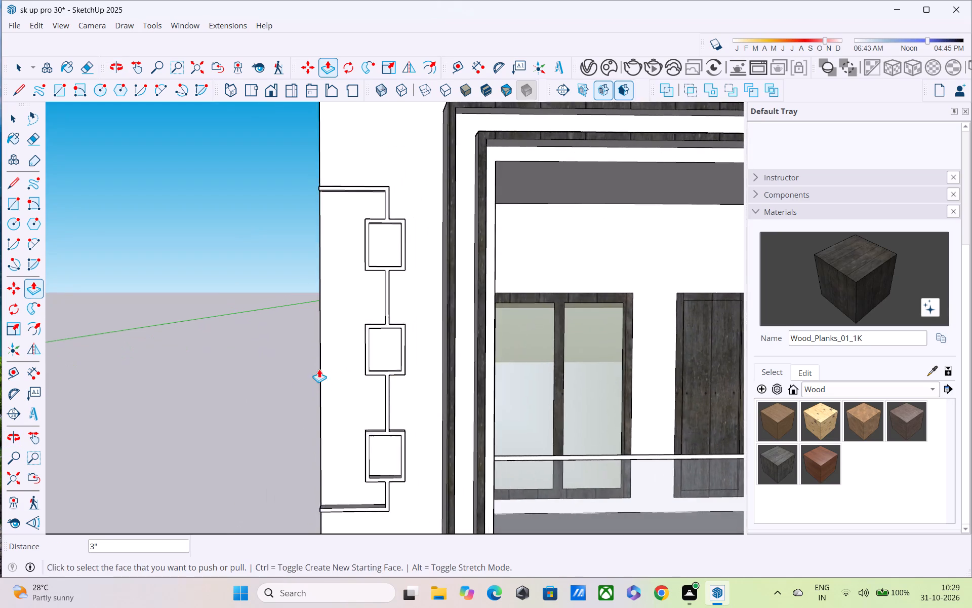
scroll(315, 364, "down", 4)
middle_click_drag(340, 385, 407, 355)
scroll(411, 360, "up", 4)
key("space")
scroll(212, 356, "down", 2)
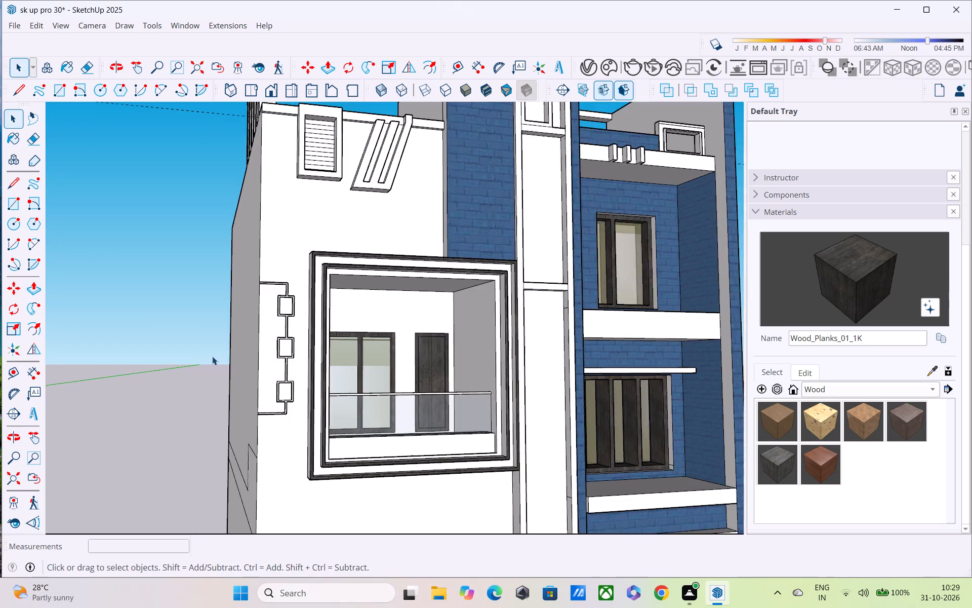
middle_click_drag(225, 362, 326, 371)
scroll(332, 369, "down", 3)
middle_click_drag(335, 374, 229, 336)
scroll(229, 336, "up", 1)
middle_click_drag(403, 337, 378, 365)
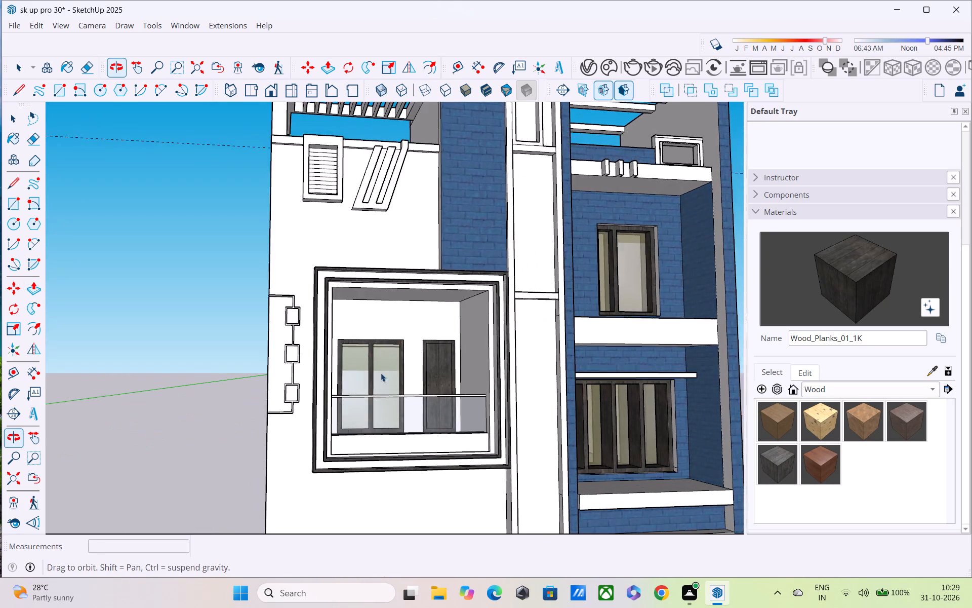
middle_click_drag(381, 382, 361, 232, "shift")
middle_click_drag(361, 263, 260, 345)
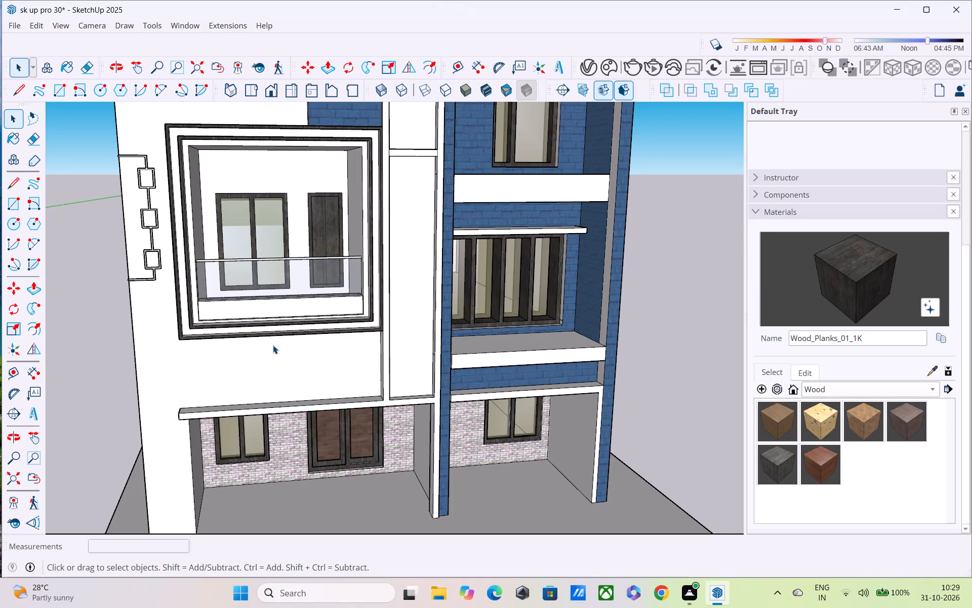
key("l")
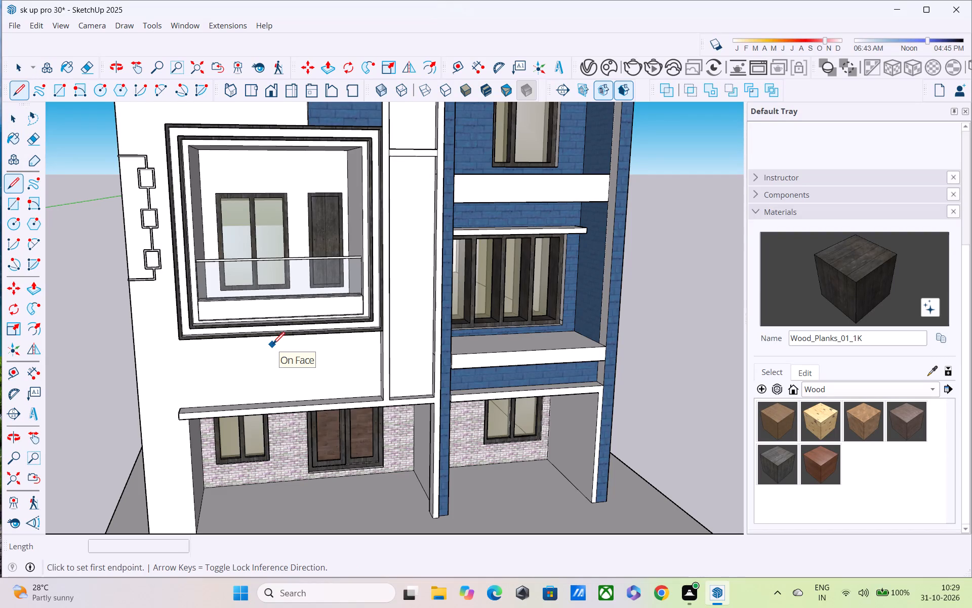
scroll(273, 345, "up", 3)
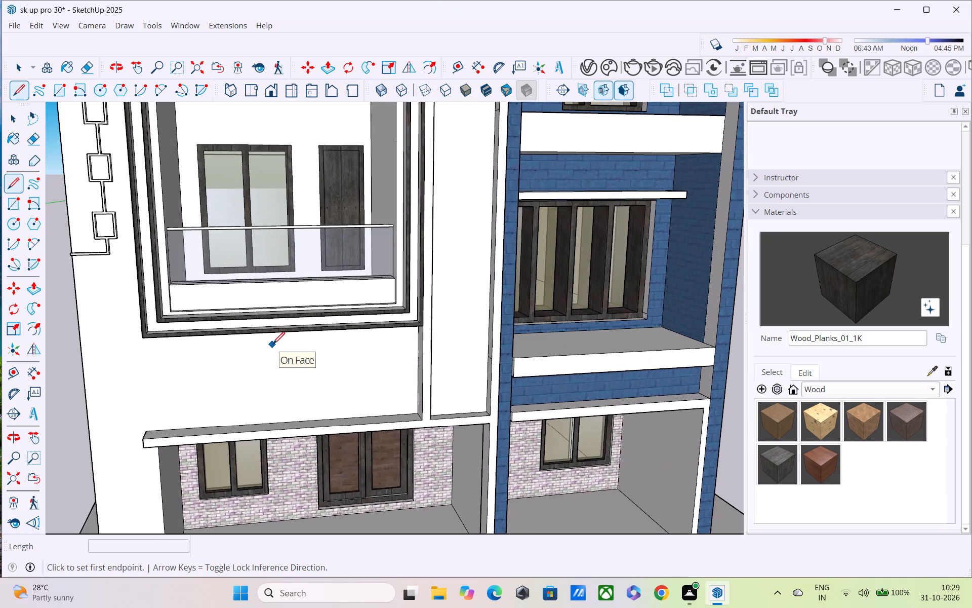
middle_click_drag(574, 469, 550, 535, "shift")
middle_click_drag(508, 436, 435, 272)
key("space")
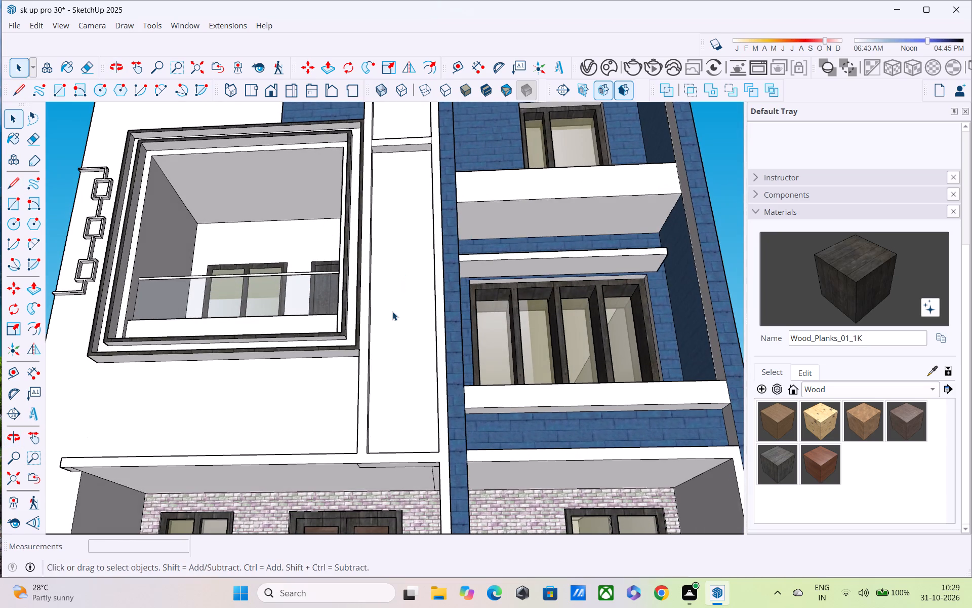
Copy the side edge of the tall recessed panel beside the framed balcony to outline a vertical strip about 1" wide near mid-panel.
scroll(392, 319, "up", 3)
middle_click_drag(389, 323, 338, 363)
scroll(343, 360, "up", 5)
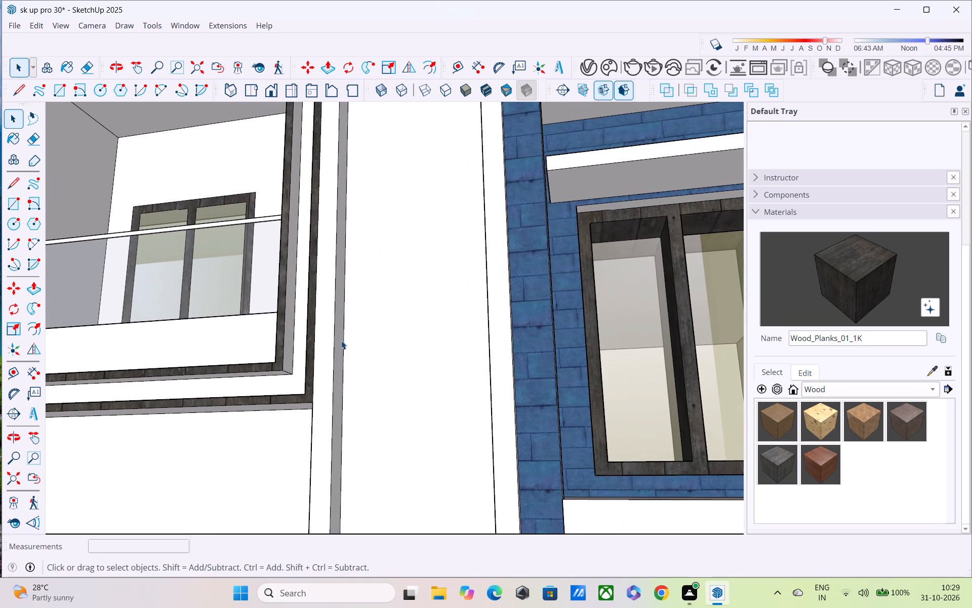
left_click(343, 335)
key("m")
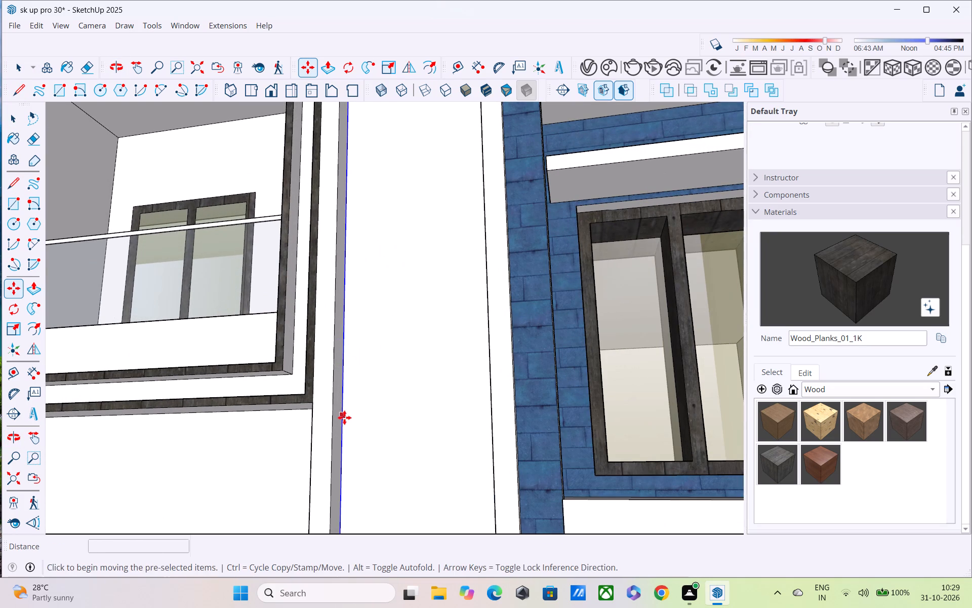
middle_click_drag(344, 418, 350, 264, "shift")
left_click(344, 491)
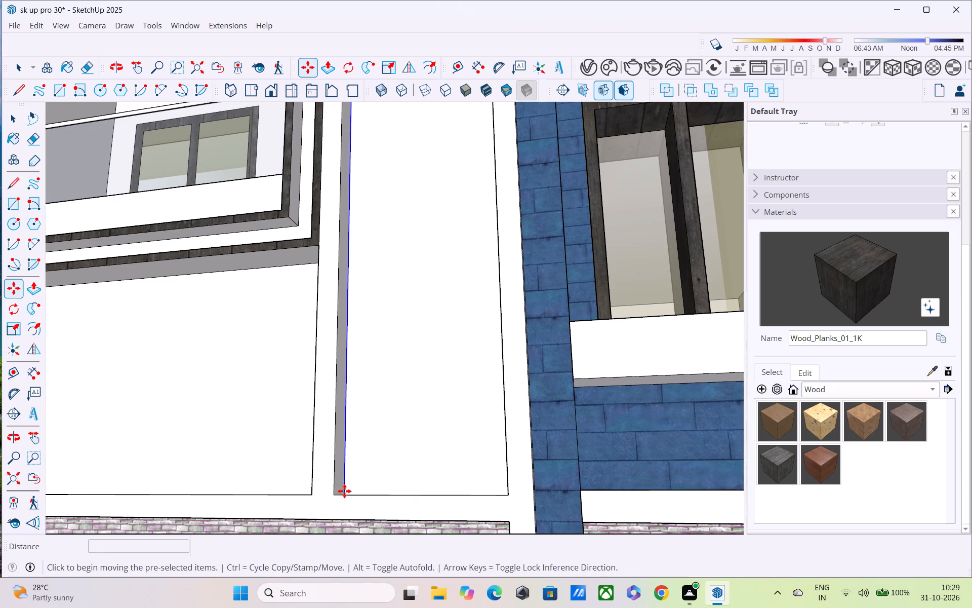
key("Escape")
scroll(360, 478, "down", 4)
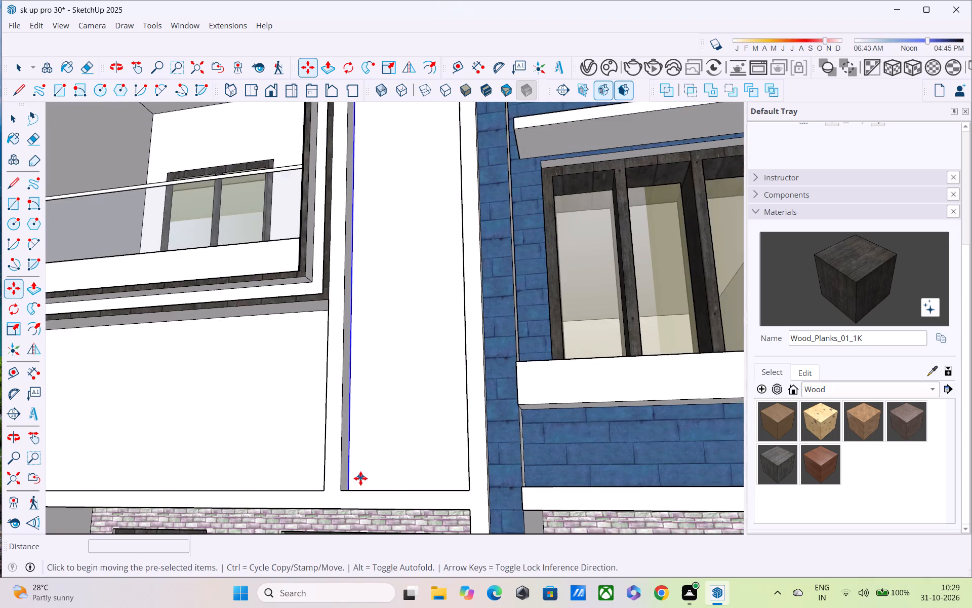
middle_click_drag(364, 484, 367, 314, "shift")
middle_click_drag(369, 316, 366, 469)
scroll(366, 469, "up", 5)
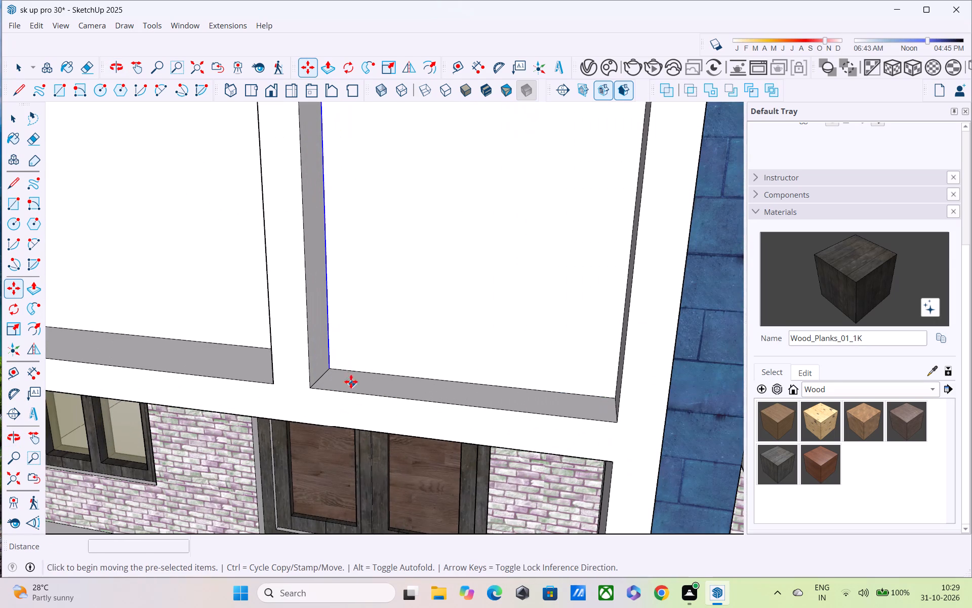
left_click(330, 367)
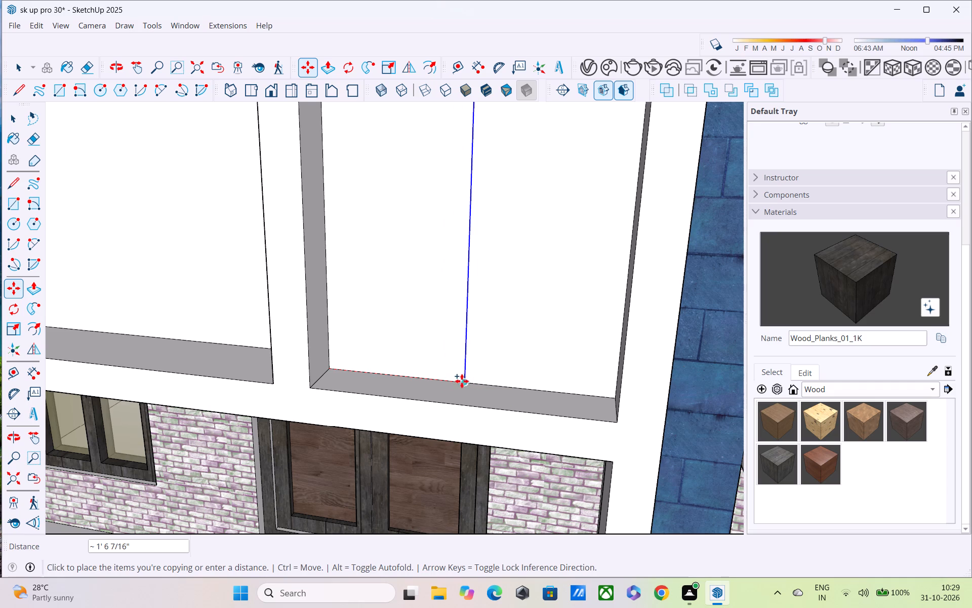
left_click(433, 377)
left_click(432, 377)
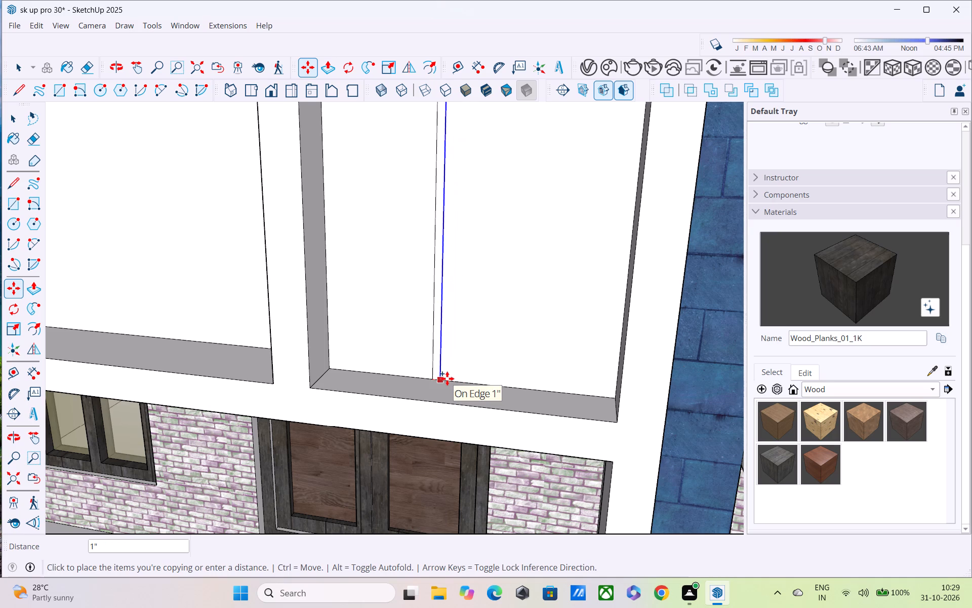
left_click(449, 378)
Push/Pull the narrow vertical strip outward from the recessed panel, repeating the previous Push/Pull distance.
scroll(448, 368, "down", 5)
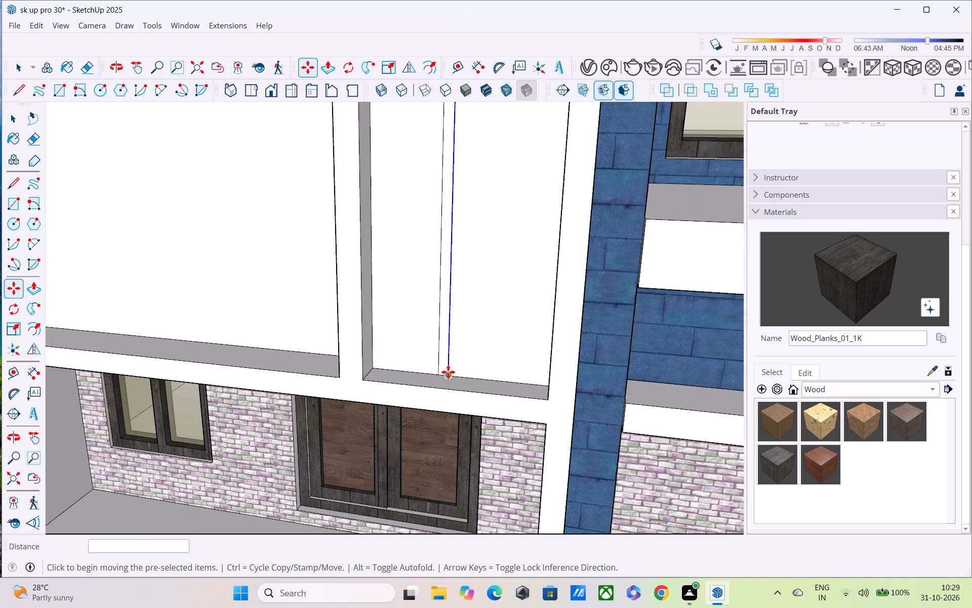
scroll(448, 372, "down", 2)
middle_click_drag(448, 372, 472, 492)
scroll(472, 492, "up", 1)
scroll(465, 465, "down", 3)
middle_click_drag(462, 452, 467, 531, "shift")
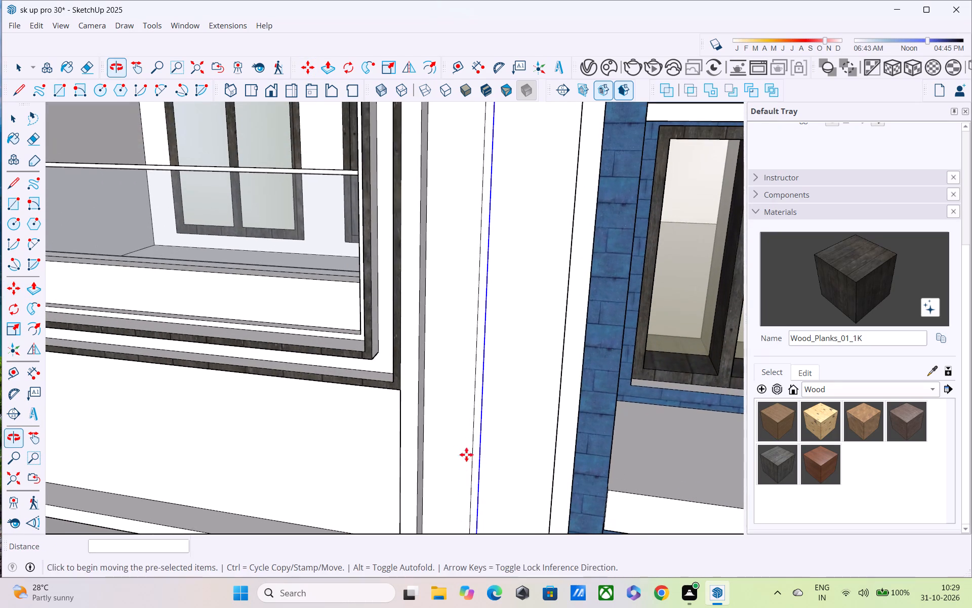
scroll(464, 441, "up", 2)
middle_click_drag(470, 417, 529, 317)
scroll(532, 324, "down", 2)
middle_click_drag(532, 354, 528, 336)
key("space")
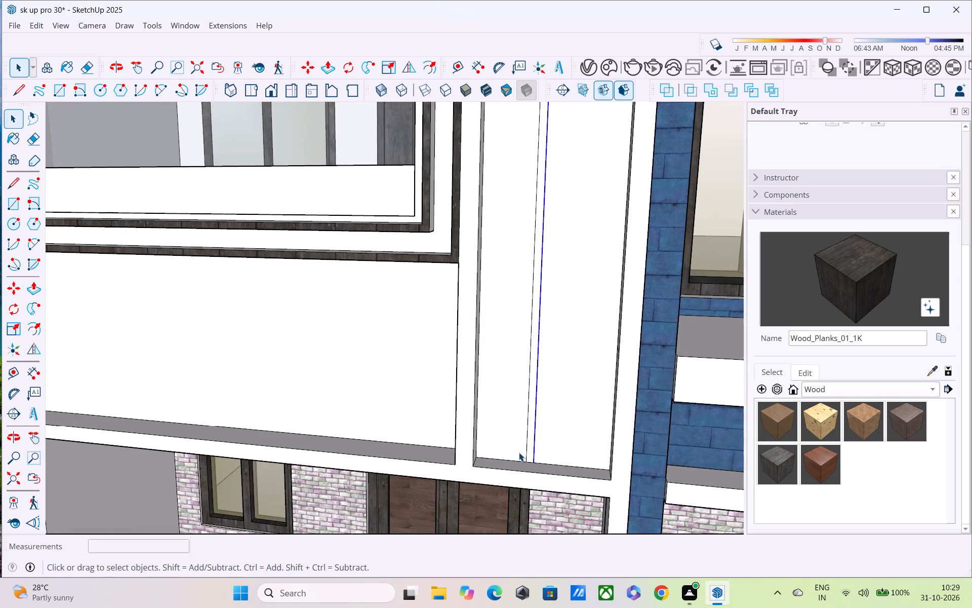
key("p")
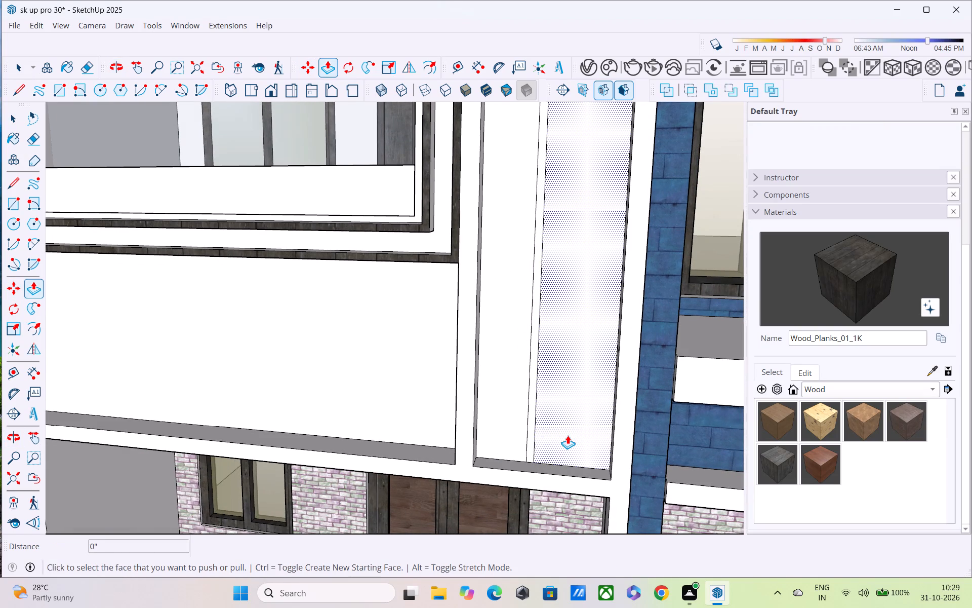
scroll(568, 435, "up", 1)
left_click(531, 377)
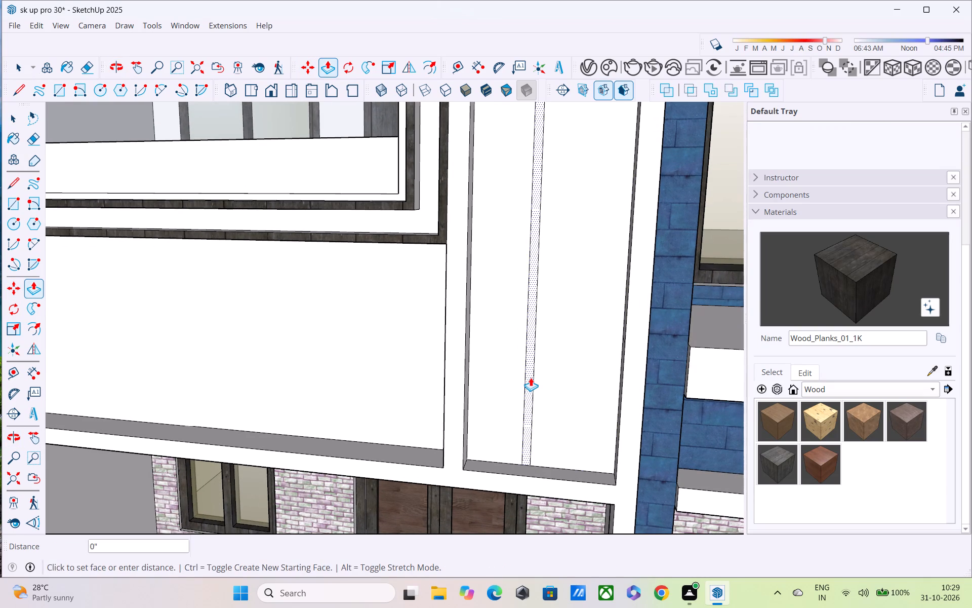
left_click(530, 381)
scroll(498, 419, "up", 1)
middle_click_drag(497, 420, 479, 414)
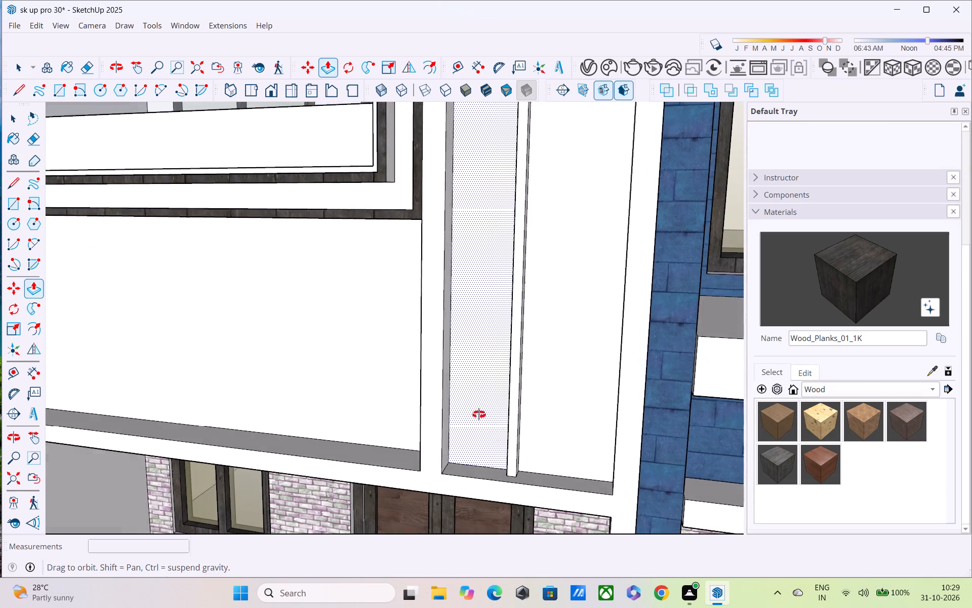
middle_click_drag(479, 414, 473, 412)
Copy the bottom edge of the panel bay nearer the balcony up to its top edge and divide the copies by 100.
key("space")
scroll(528, 494, "up", 3)
middle_click_drag(485, 434, 449, 475)
key("l")
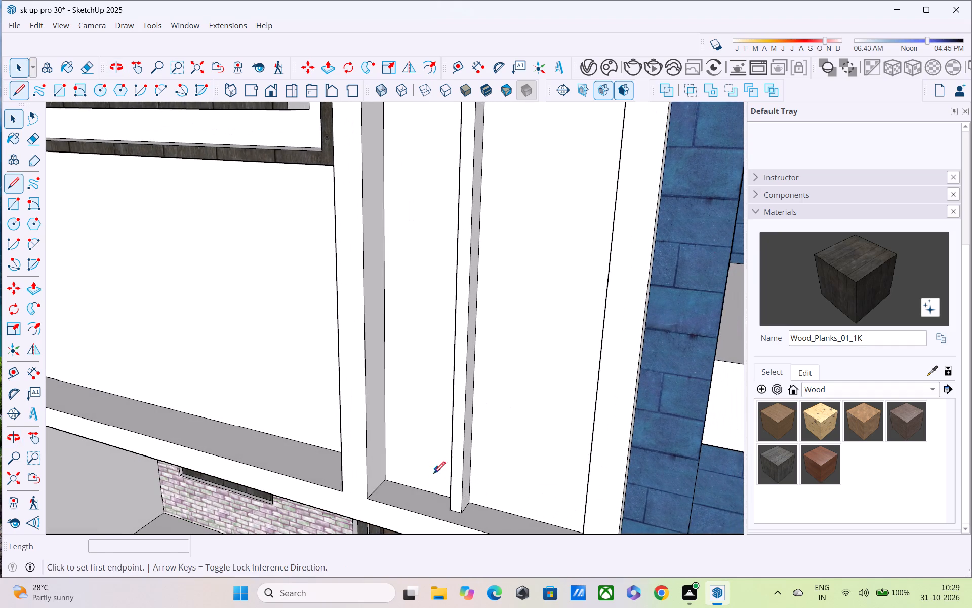
key("space")
left_click(425, 490)
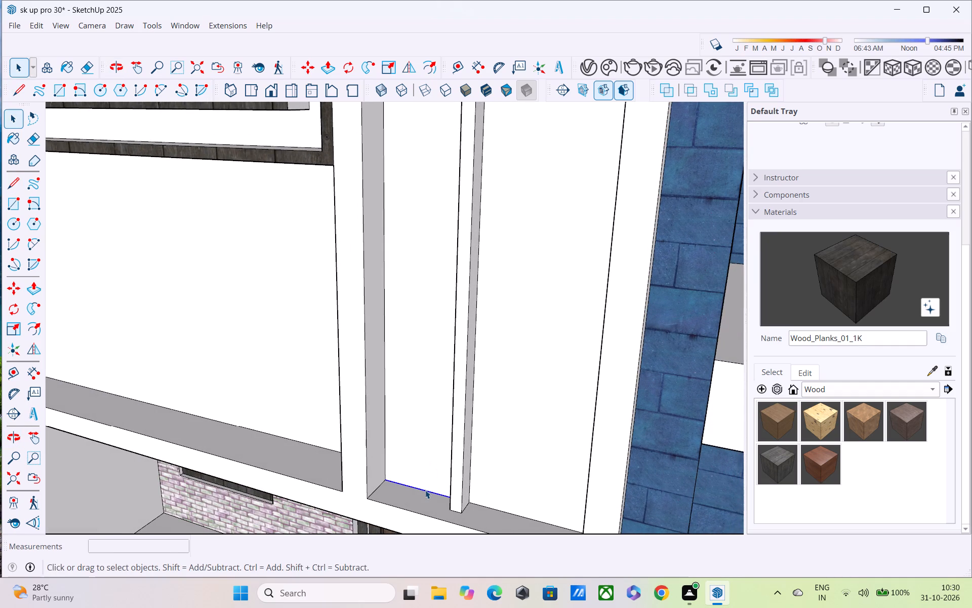
key("m")
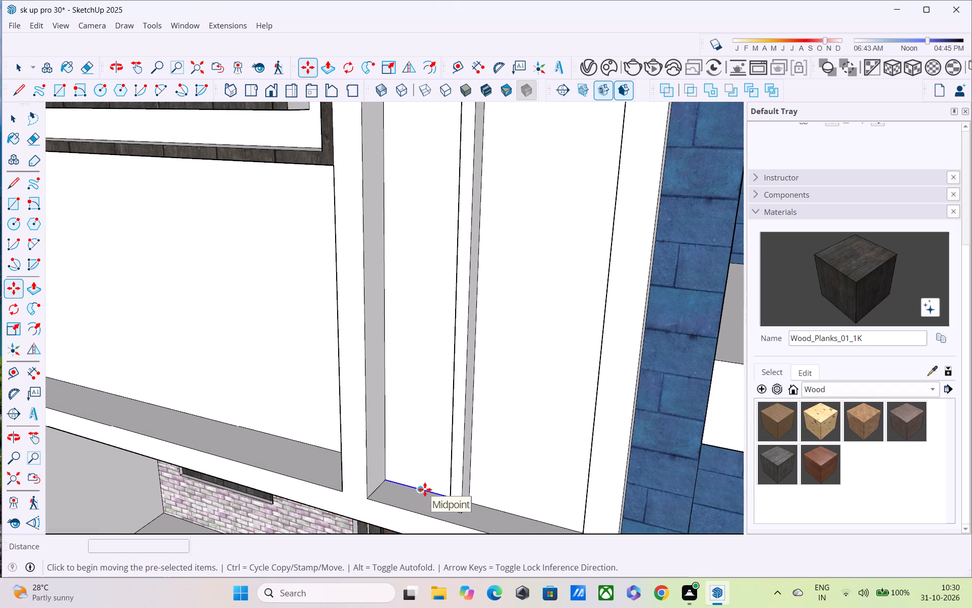
scroll(425, 489, "up", 6)
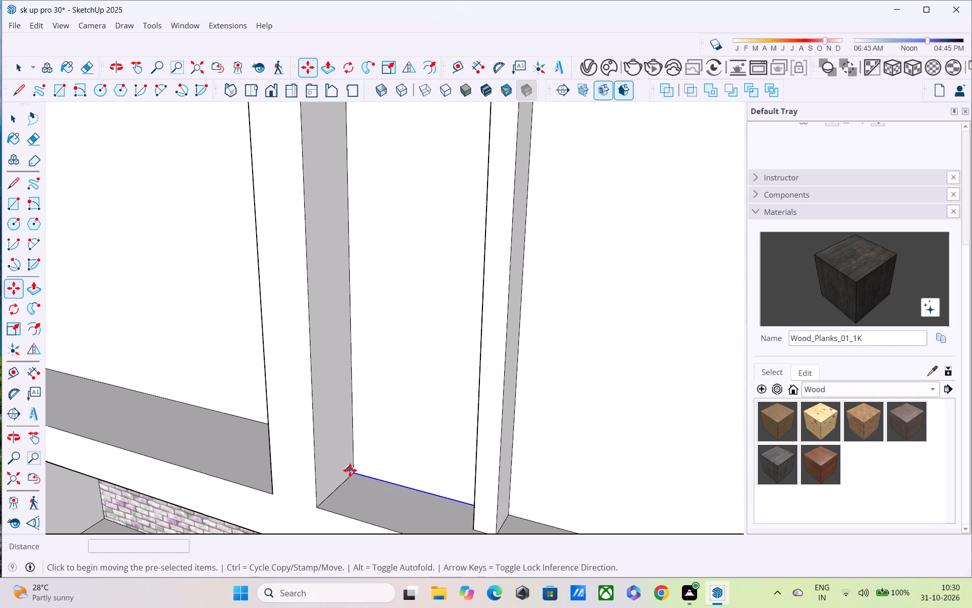
left_click(352, 473)
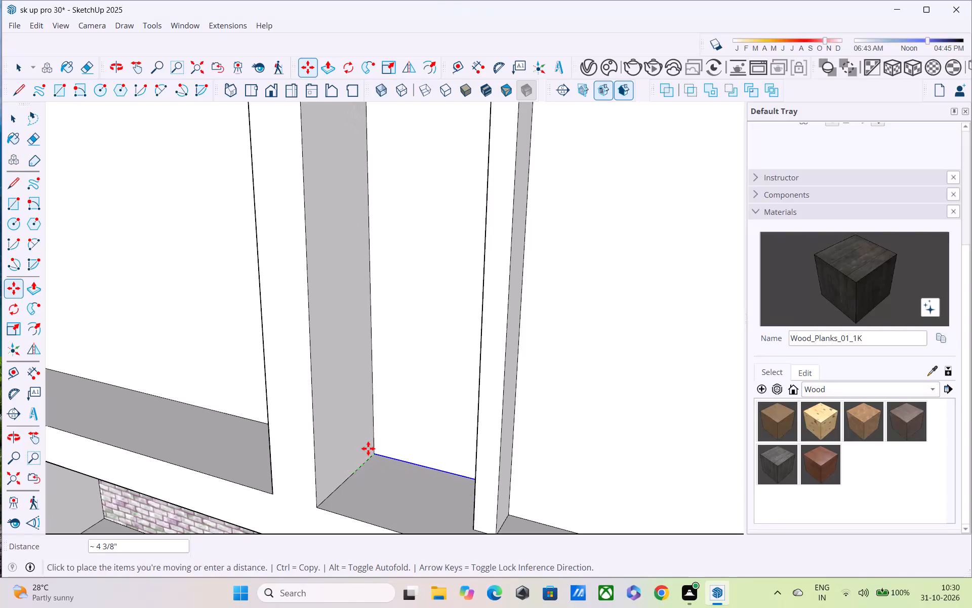
middle_click_drag(375, 391, 430, 587, "shift")
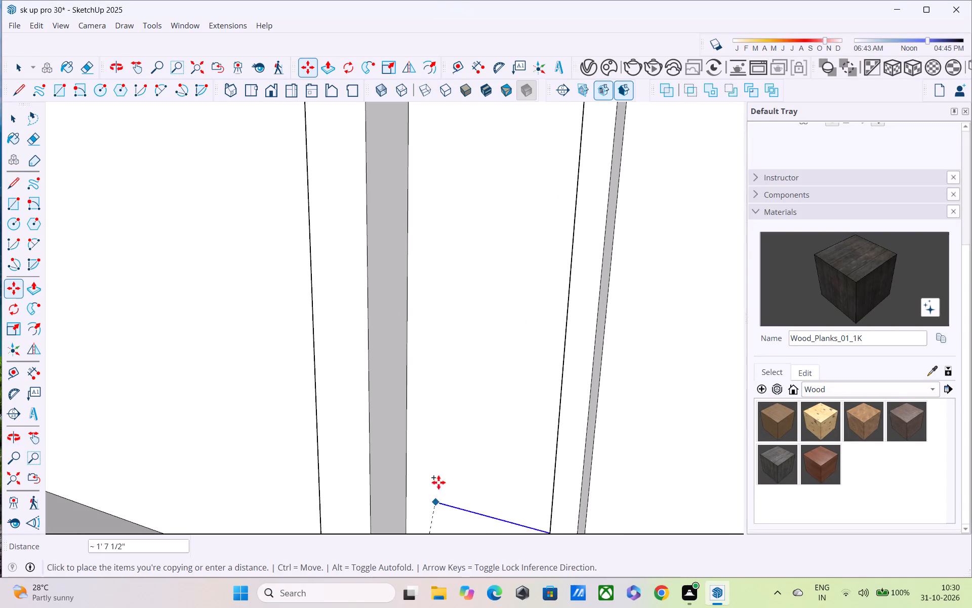
scroll(443, 402, "down", 4)
middle_click_drag(438, 321, 527, 559)
scroll(555, 305, "down", 4)
middle_click_drag(542, 285, 550, 530, "shift")
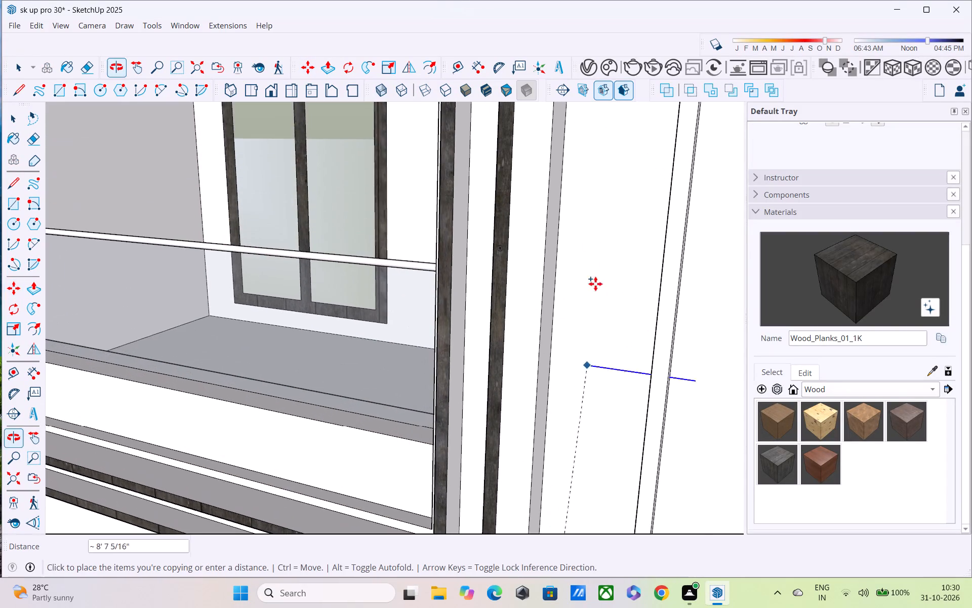
scroll(591, 182, "down", 3)
middle_click_drag(572, 237, 584, 441, "shift")
scroll(618, 178, "down", 8)
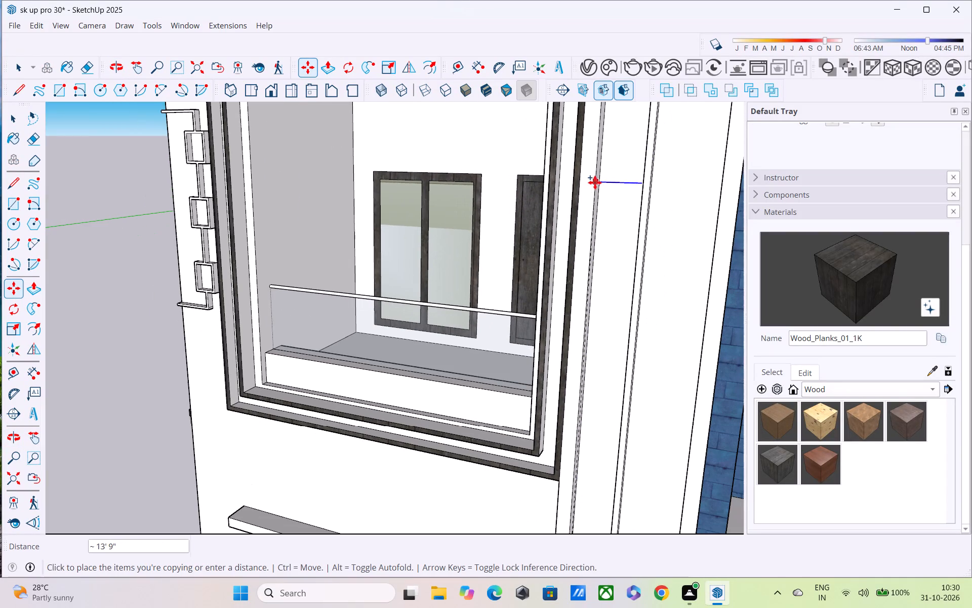
middle_click_drag(596, 184, 611, 424, "shift")
scroll(620, 351, "up", 2)
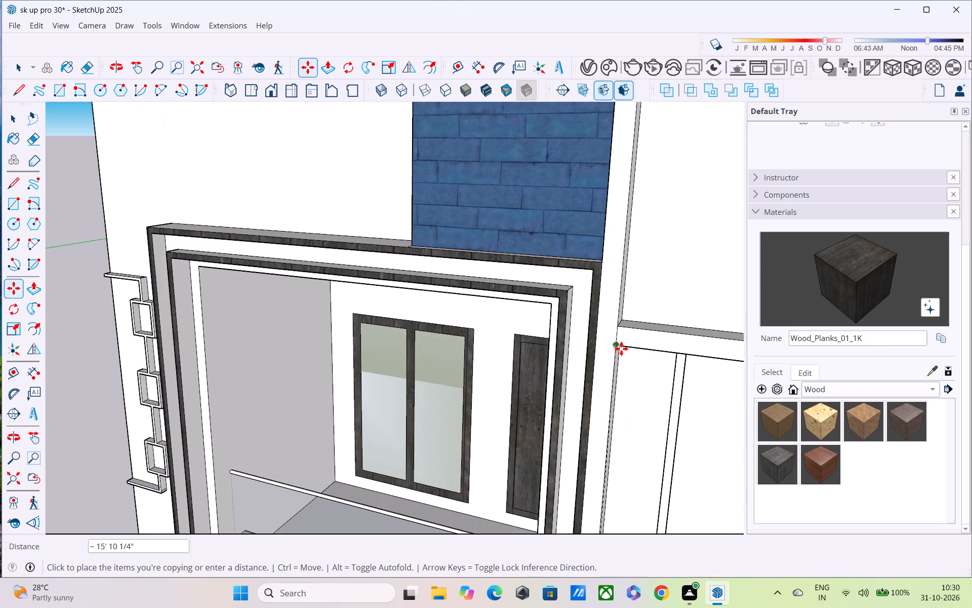
middle_click_drag(621, 349, 634, 202)
scroll(634, 204, "up", 3)
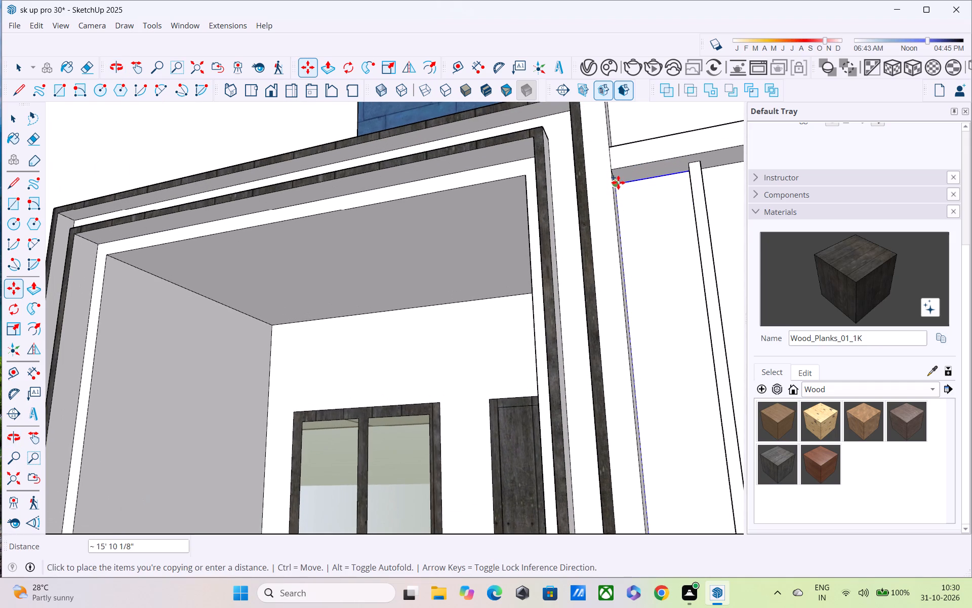
left_click(618, 182)
type("/100")
key("Return")
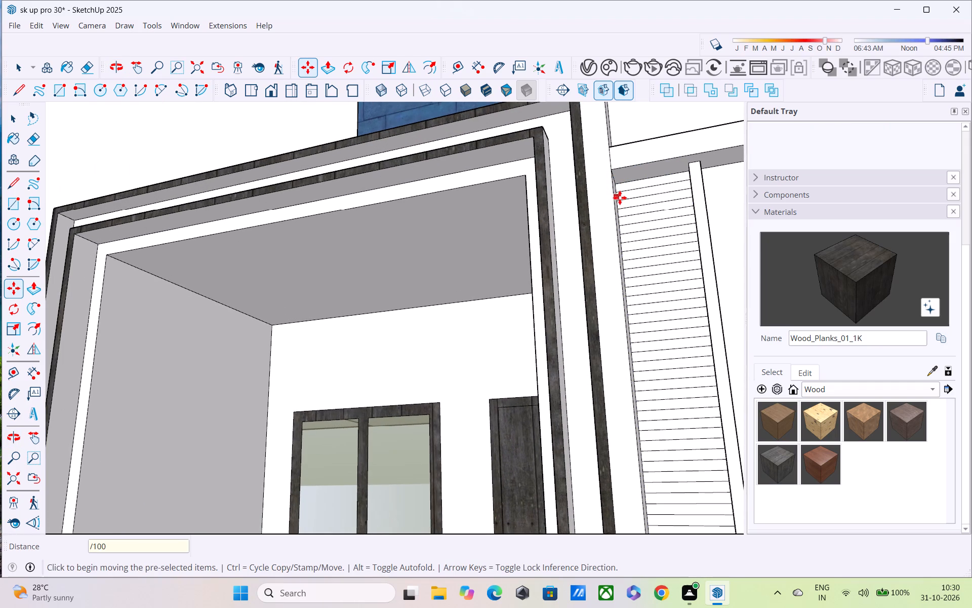
Paint the lowest slats of the divided panel bay with the Wood_Veneer_15_1K material.
scroll(620, 198, "down", 4)
scroll(633, 254, "down", 4)
middle_click_drag(642, 380, 640, 198, "shift")
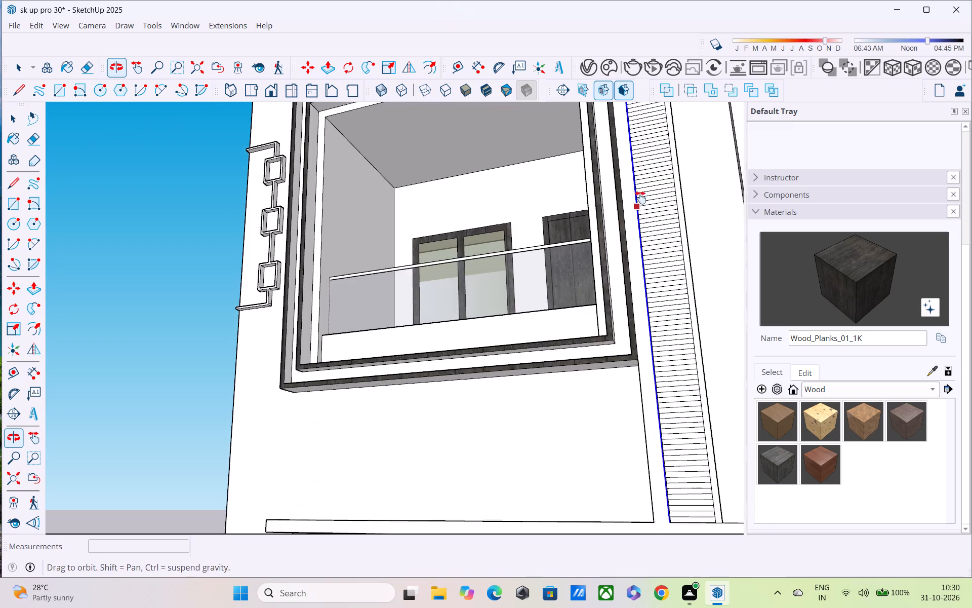
middle_click_drag(640, 198, 640, 189, "shift")
scroll(642, 196, "up", 1)
scroll(642, 198, "down", 3)
middle_click_drag(646, 218, 635, 261)
left_click(831, 455)
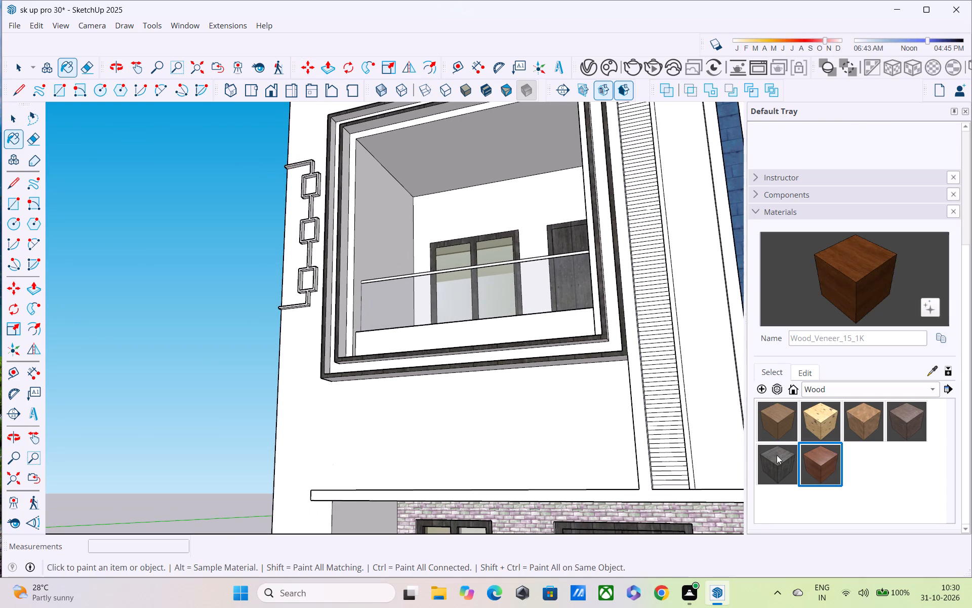
scroll(753, 451, "up", 3)
middle_click_drag(692, 457, 655, 387, "shift")
scroll(636, 396, "up", 7)
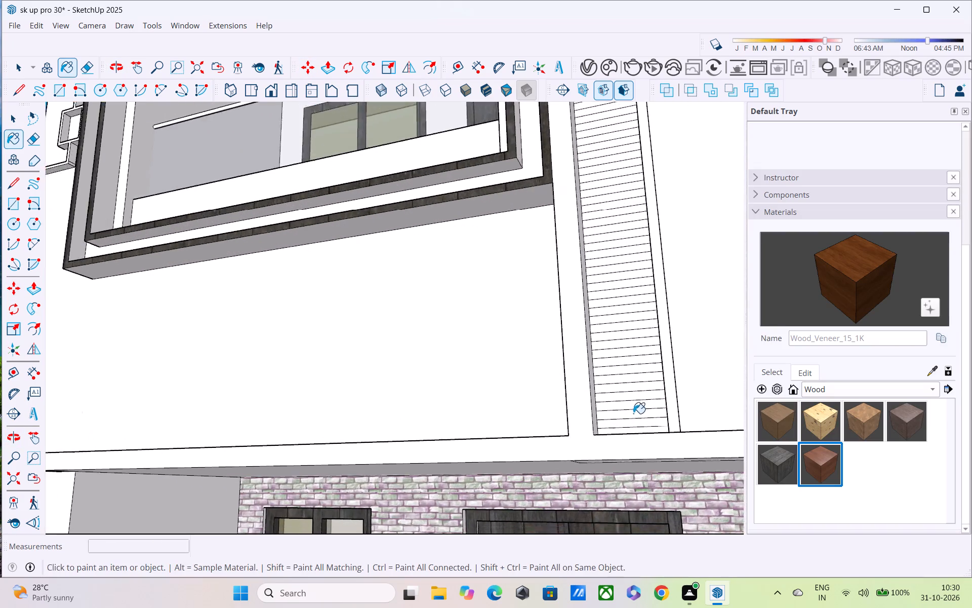
scroll(633, 413, "up", 1)
middle_click_drag(633, 414, 633, 459)
scroll(633, 460, "up", 4)
left_click(627, 468)
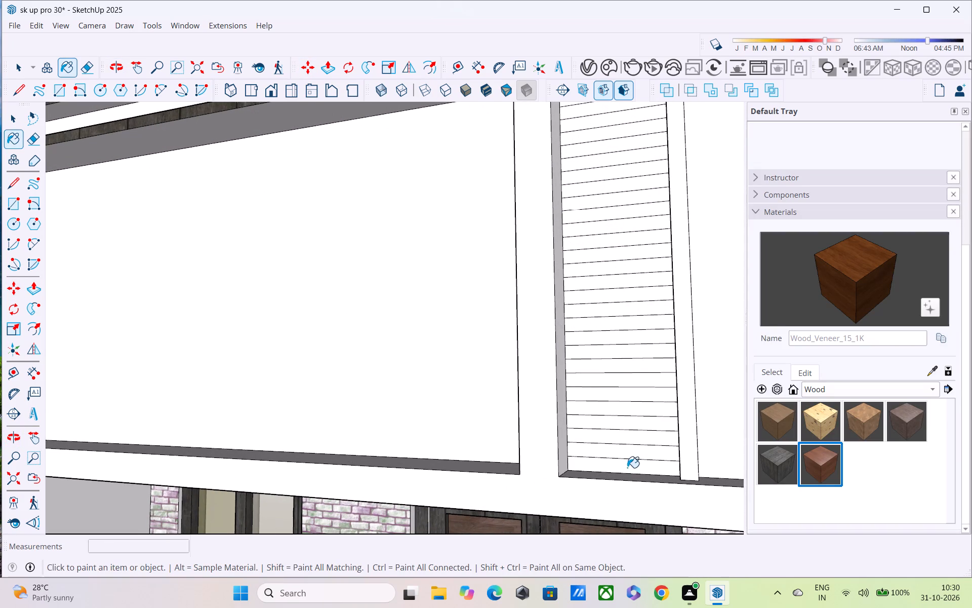
left_click(628, 456)
left_click(631, 443)
left_click(634, 427)
left_click(638, 411)
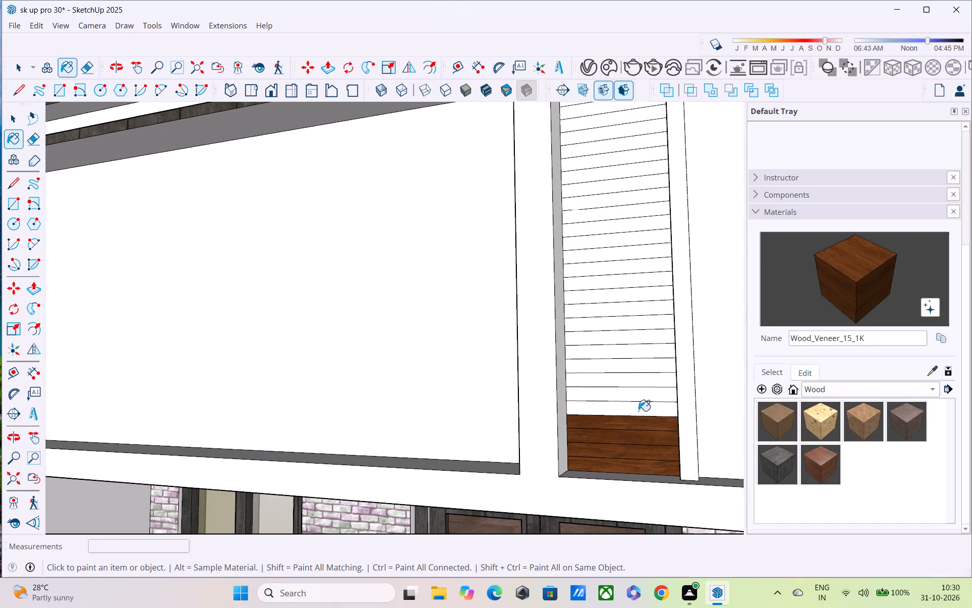
left_click(639, 396)
left_click(641, 381)
left_click(641, 365)
Lighten the Wood_Veneer_15_1K material's color slightly.
scroll(644, 353, "down", 11)
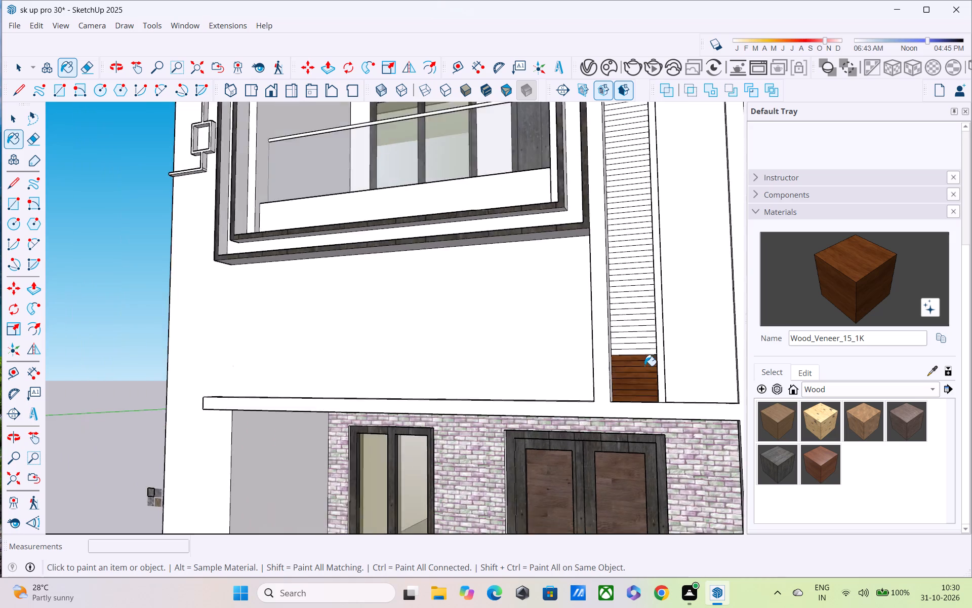
scroll(639, 351, "down", 6)
scroll(639, 350, "up", 8)
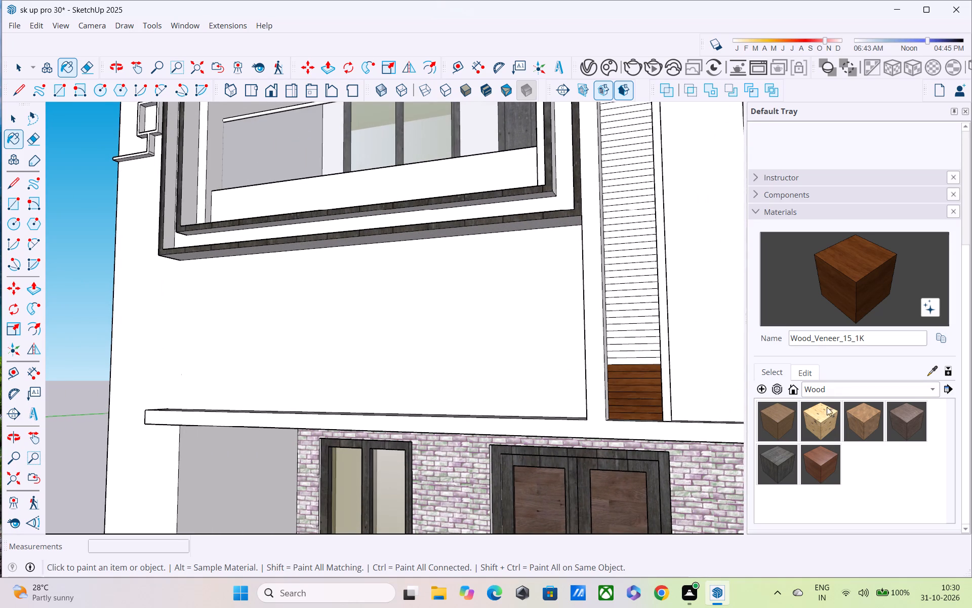
left_click(800, 375)
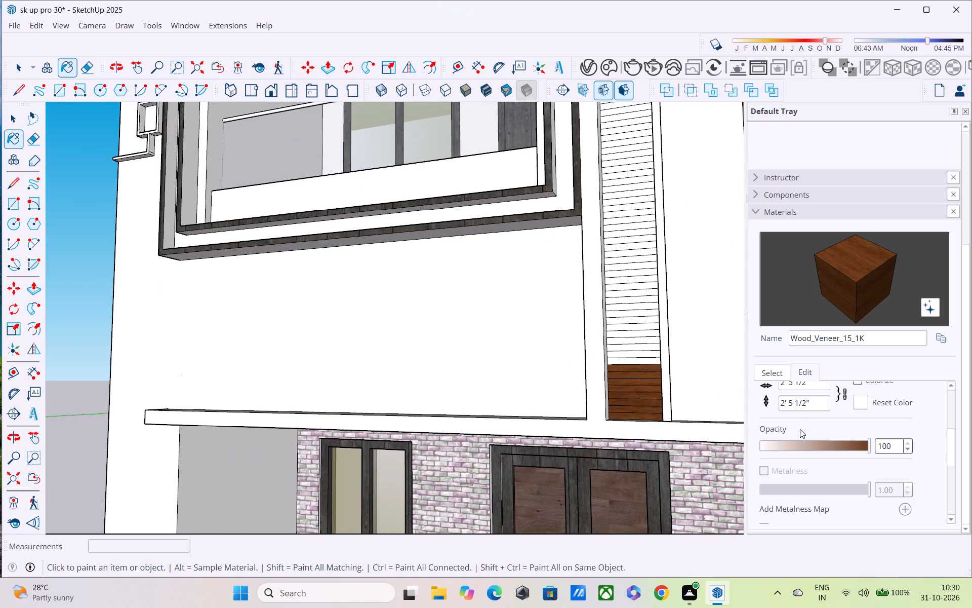
scroll(801, 413, "up", 1)
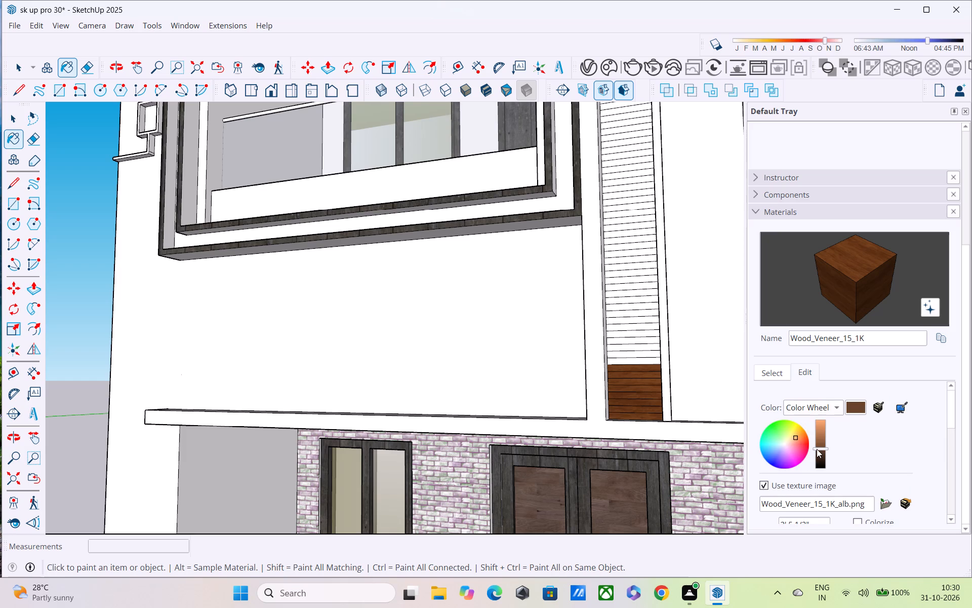
left_click_drag(817, 449, 817, 443)
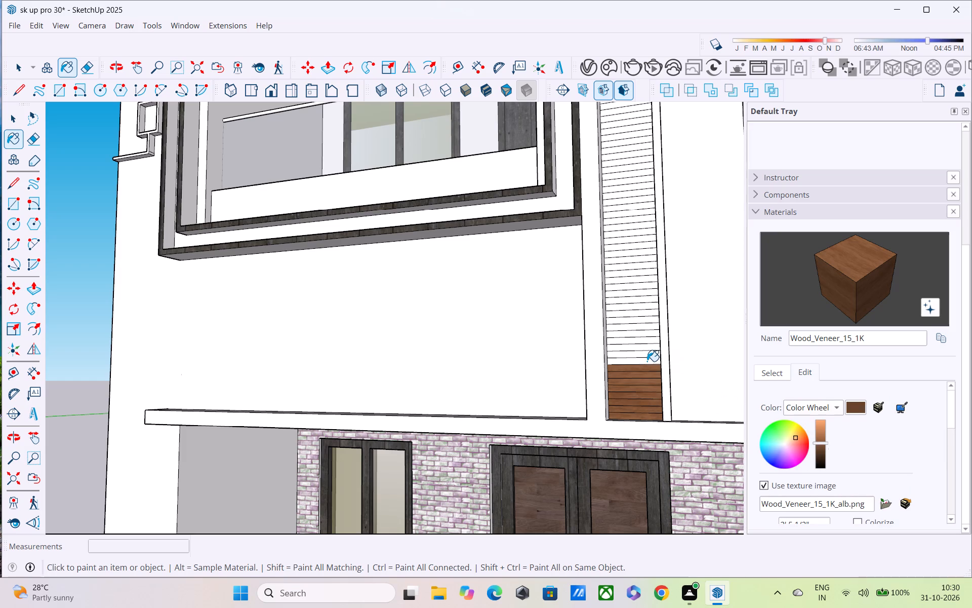
Paint more slats of the bay with Wood_Veneer_15_1K, working up from the painted ones toward the balcony frame's lower corner.
left_click(647, 361)
left_click(646, 356)
left_click(645, 349)
left_click(645, 337)
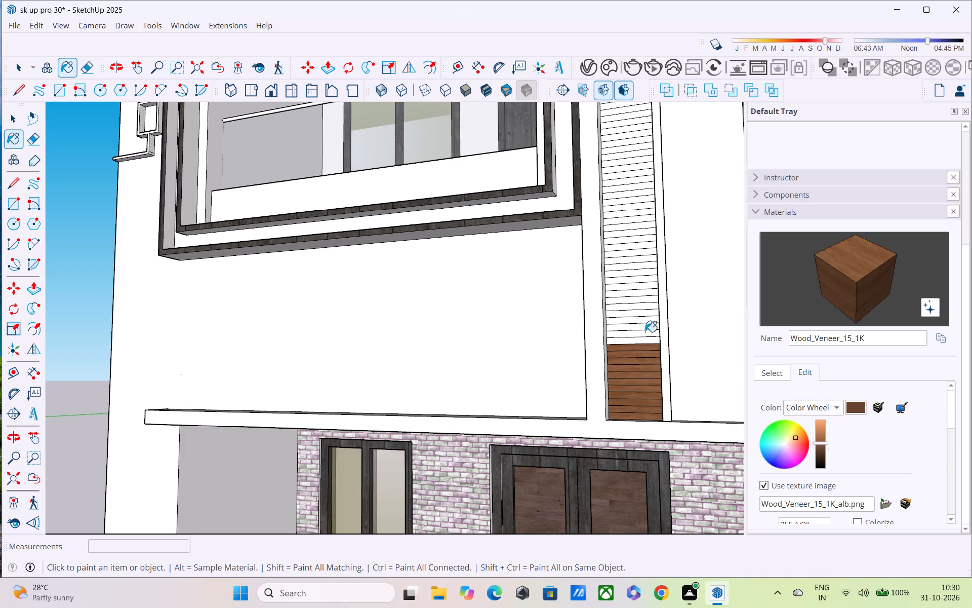
left_click(645, 332)
left_click(645, 321)
left_click(645, 311)
left_click(645, 296)
left_click(645, 285)
left_click(645, 275)
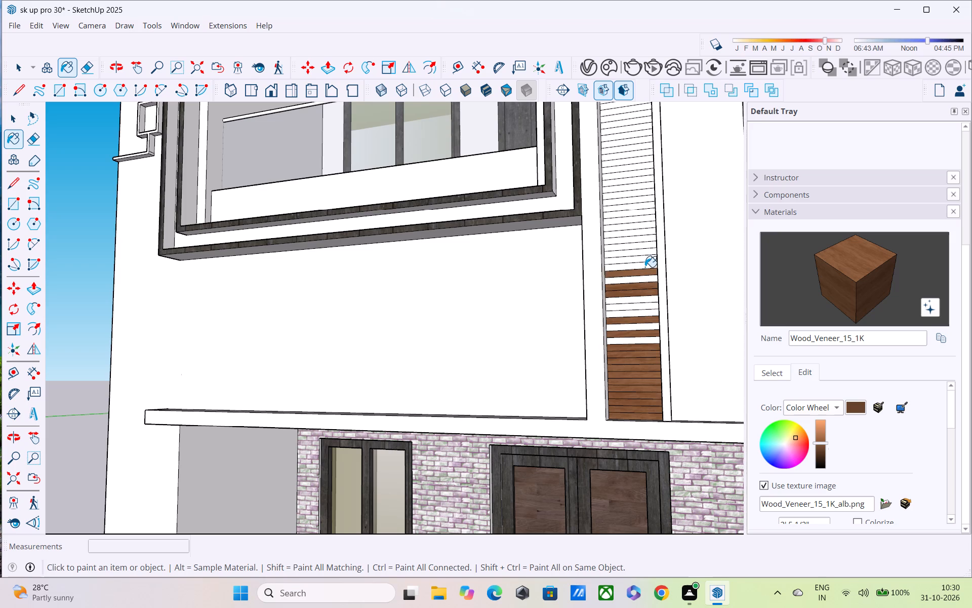
left_click(645, 267)
left_click(643, 254)
Paint the skipped white slats in the lower part of the bay with Wood_Veneer_15_1K, leaving only the two highest gaps.
left_click(646, 299)
left_click(646, 308)
left_click_drag(646, 314, 647, 320)
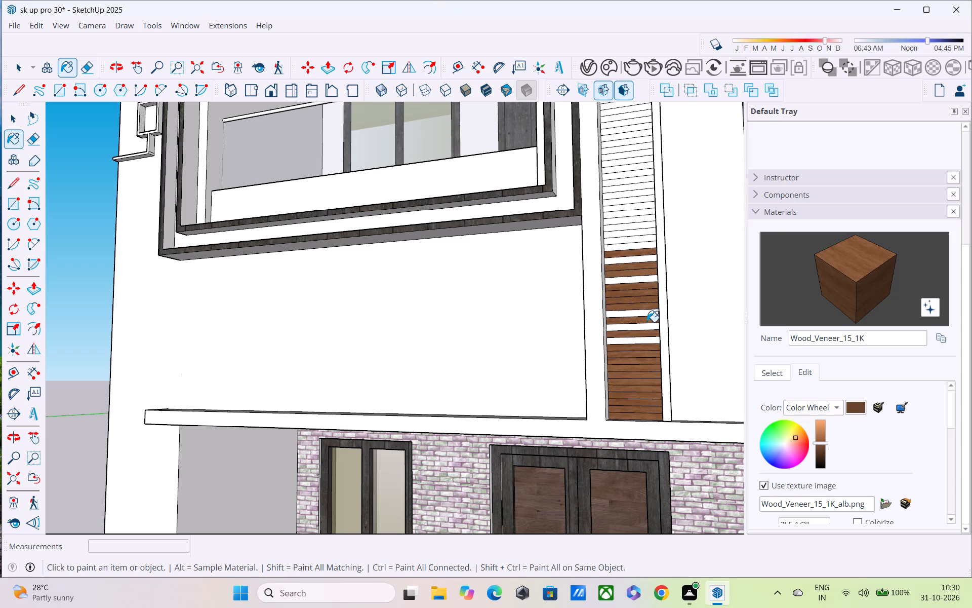
left_click(647, 322)
left_click(647, 328)
left_click(647, 316)
left_click(647, 343)
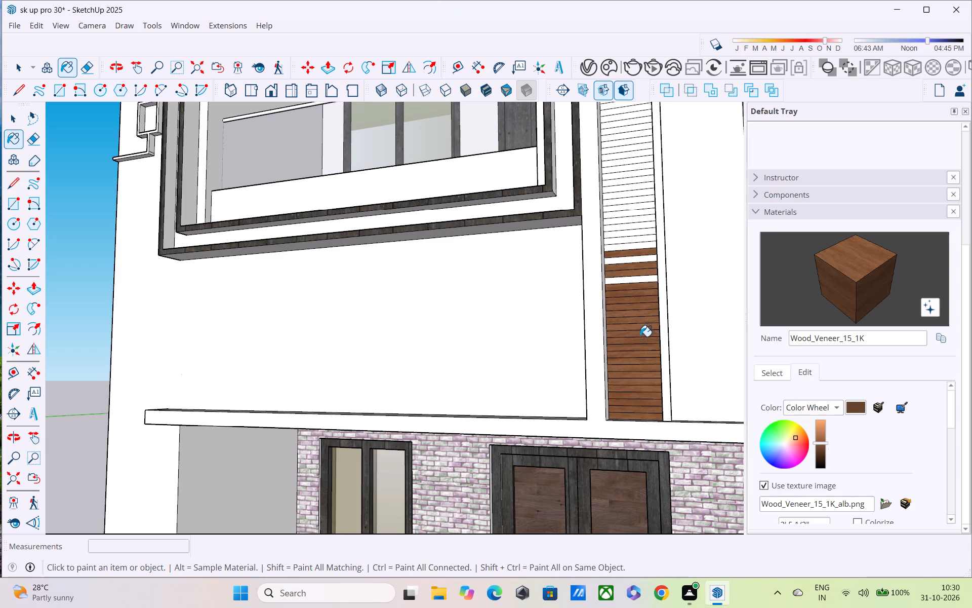
Fill the two remaining gaps with Wood_Veneer_15_1K and paint further slats up past the balcony frame's lower edge.
scroll(638, 325, "down", 2)
middle_click_drag(638, 325, 632, 370)
left_click(632, 332)
left_click(632, 308)
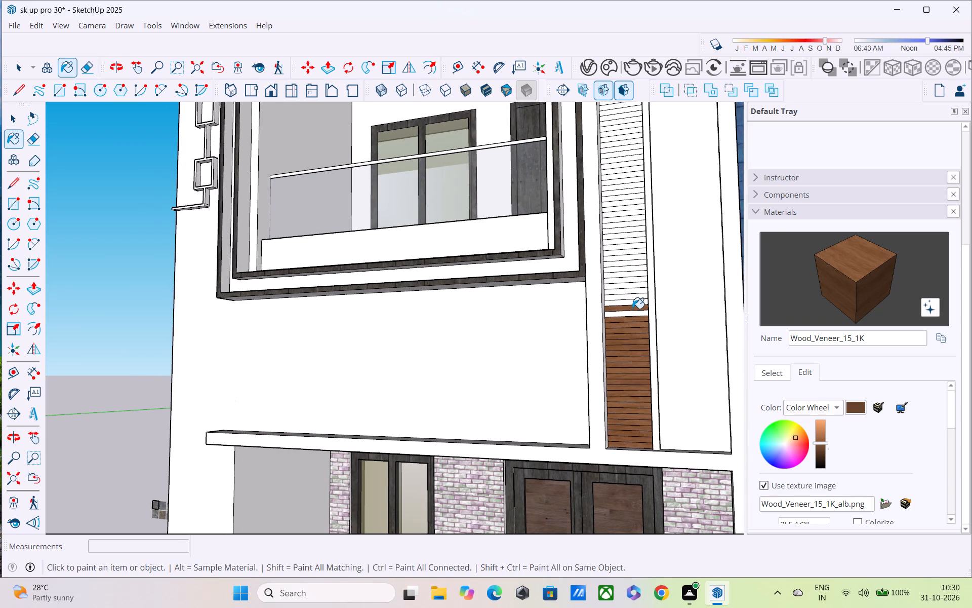
left_click(632, 314)
left_click(632, 301)
left_click(632, 289)
left_click_drag(632, 278, 632, 269)
left_click(632, 254)
left_click(632, 245)
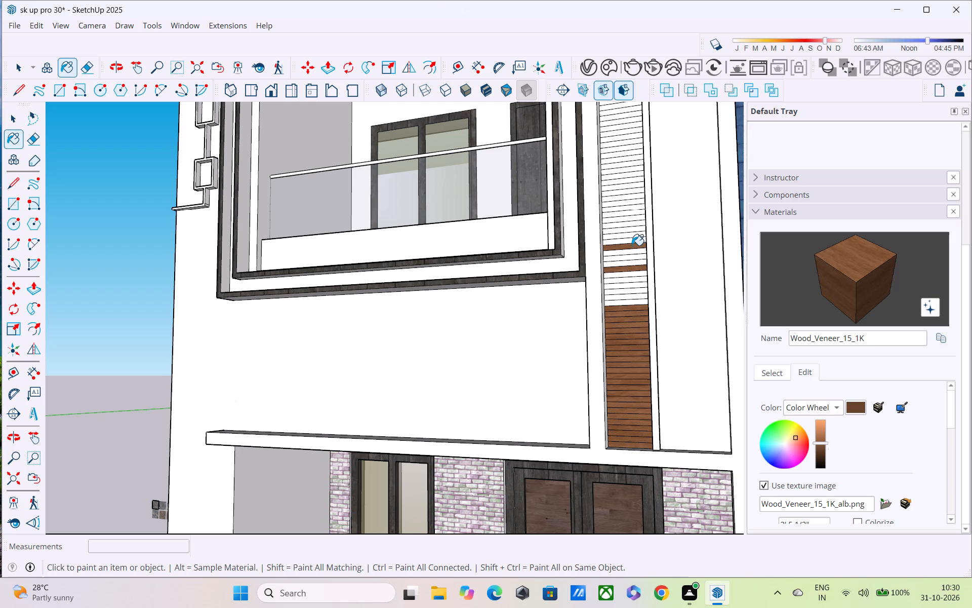
Paint the skipped slats beside the balcony frame's lower corner with Wood_Veneer_15_1K so the wood is continuous.
left_click_drag(632, 247, 634, 270)
left_click_drag(634, 270, 634, 279)
left_click(634, 282)
double_click(634, 291)
left_click(633, 300)
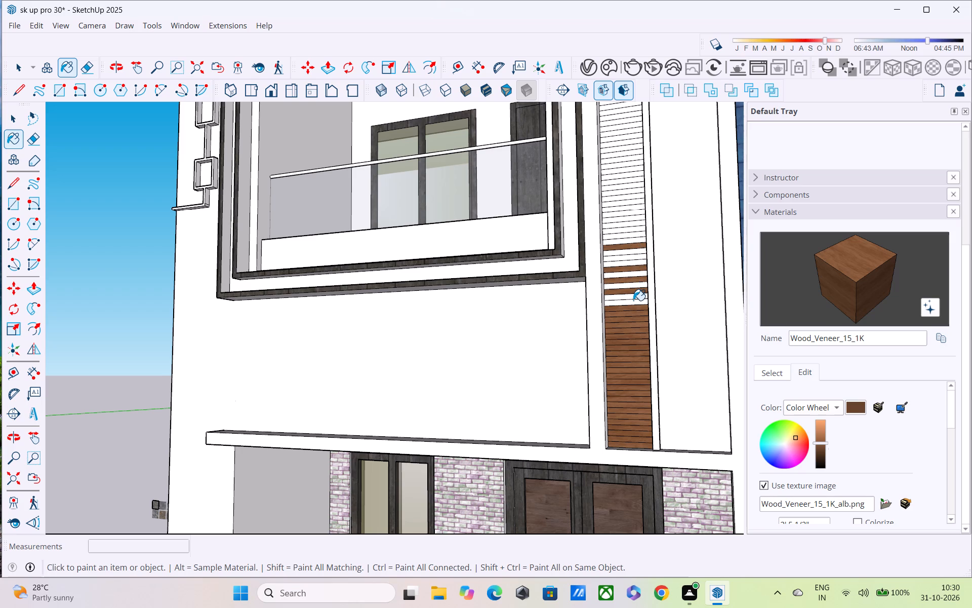
left_click(633, 300)
scroll(633, 300, "up", 7)
left_click(631, 309)
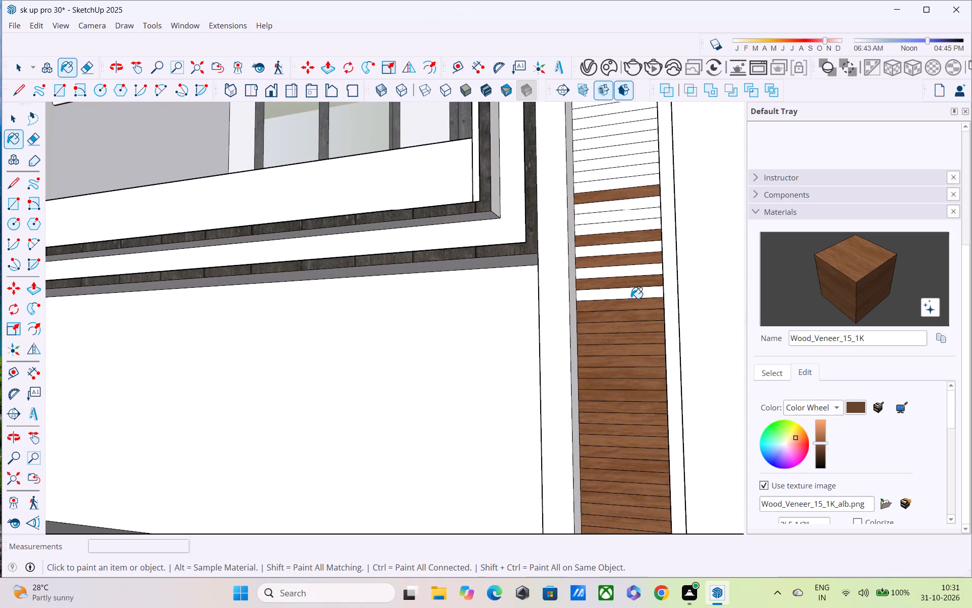
left_click(631, 299)
left_click(628, 276)
left_click(627, 255)
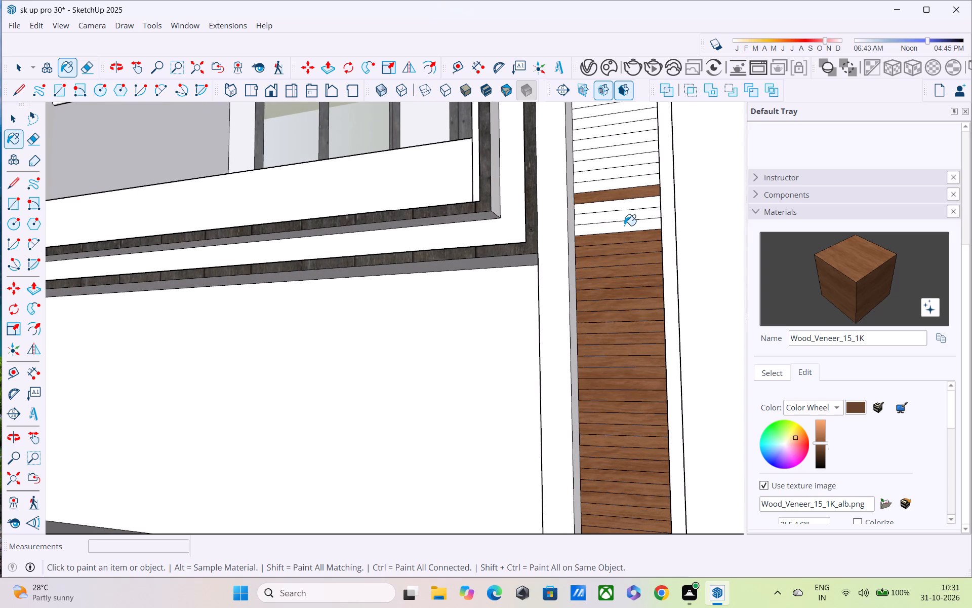
left_click(624, 225)
left_click(624, 214)
left_click(626, 207)
Paint the next slats upward with Wood_Veneer_15_1K along the height of the balcony parapet.
scroll(626, 206, "down", 1)
middle_click_drag(626, 215, 625, 350)
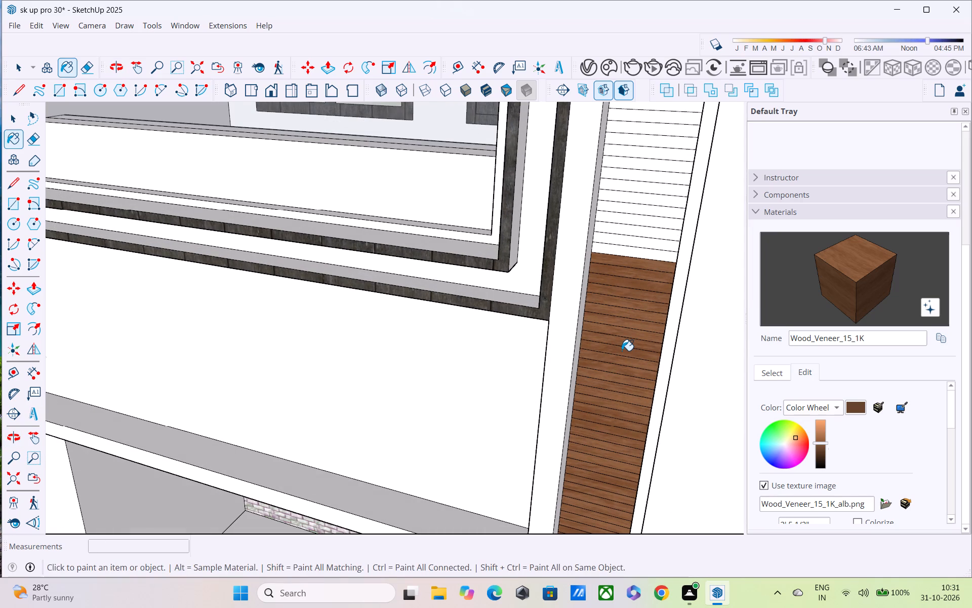
scroll(622, 299, "down", 1, "shift")
middle_click_drag(621, 328, 609, 458, "shift")
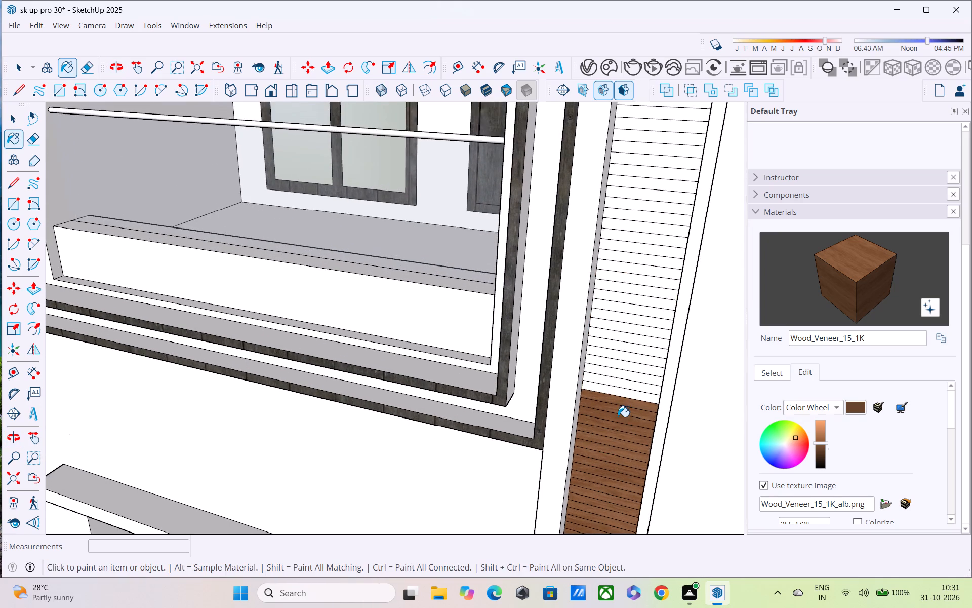
scroll(618, 417, "up", 3)
left_click(615, 383)
left_click(618, 365)
left_click(617, 370)
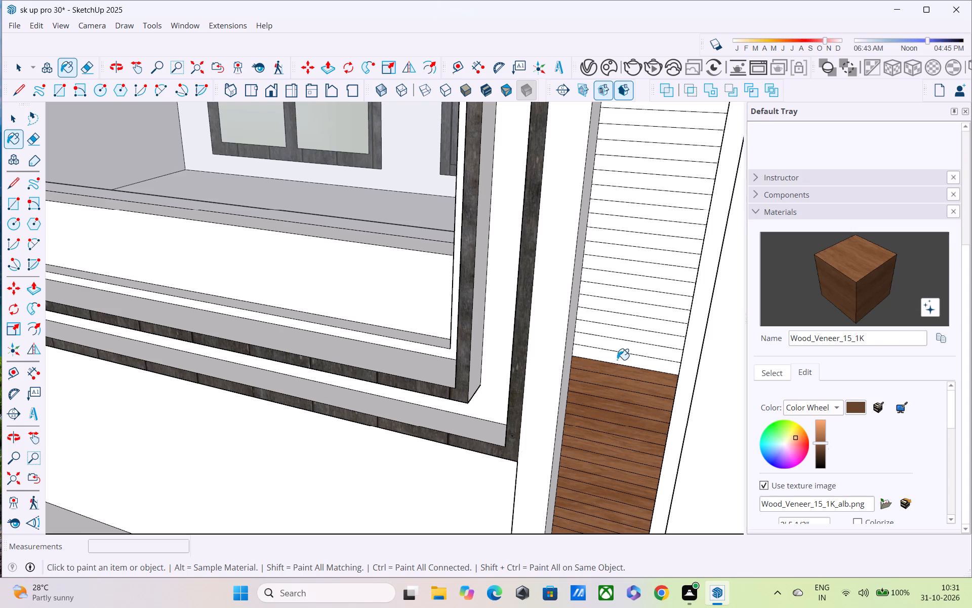
left_click(617, 354)
left_click(623, 342)
left_click(627, 330)
left_click(631, 323)
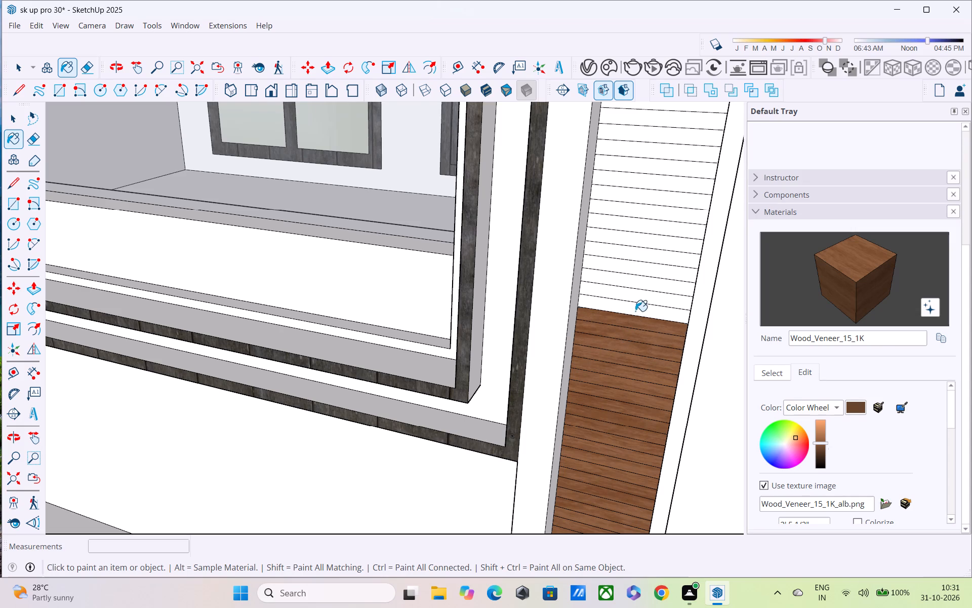
left_click(635, 311)
left_click(640, 295)
left_click(643, 282)
left_click(645, 272)
left_click(652, 253)
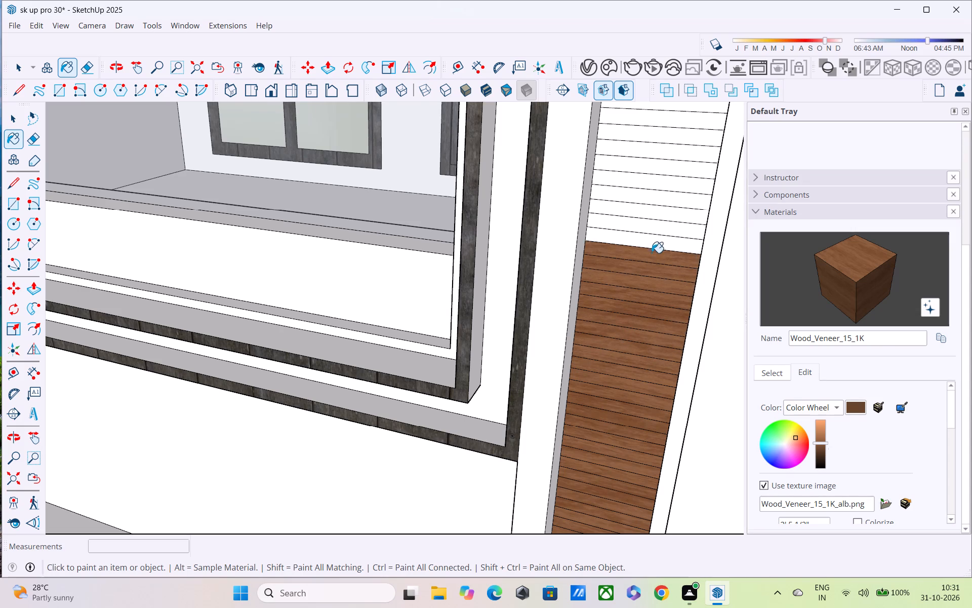
left_click(653, 246)
Continue painting the slats with Wood_Veneer_15_1K from the parapet up toward the balcony handrail level.
middle_click_drag(654, 256, 654, 329, "shift")
left_click(657, 299)
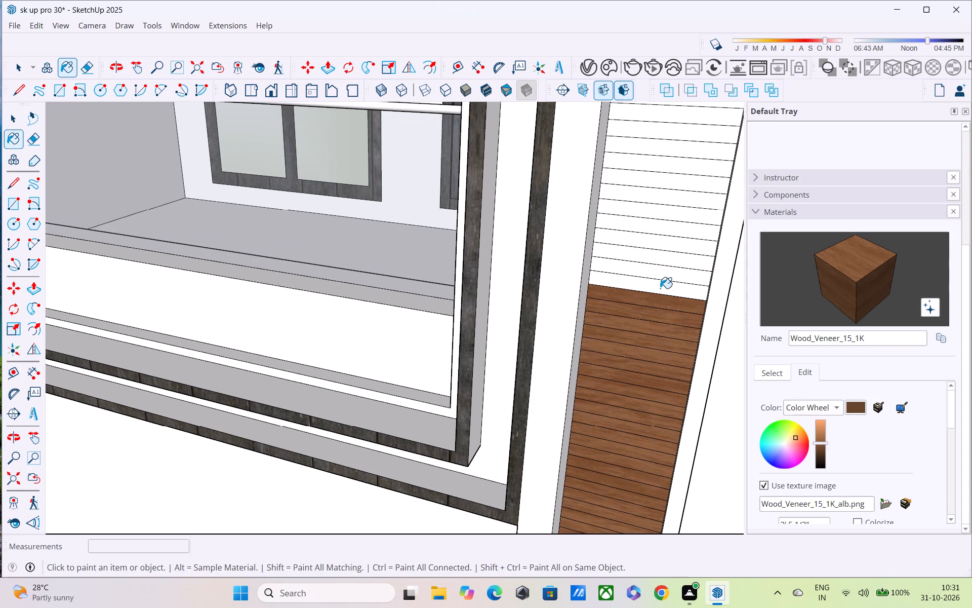
left_click(660, 288)
left_click(664, 270)
left_click(667, 257)
left_click(670, 245)
left_click(673, 230)
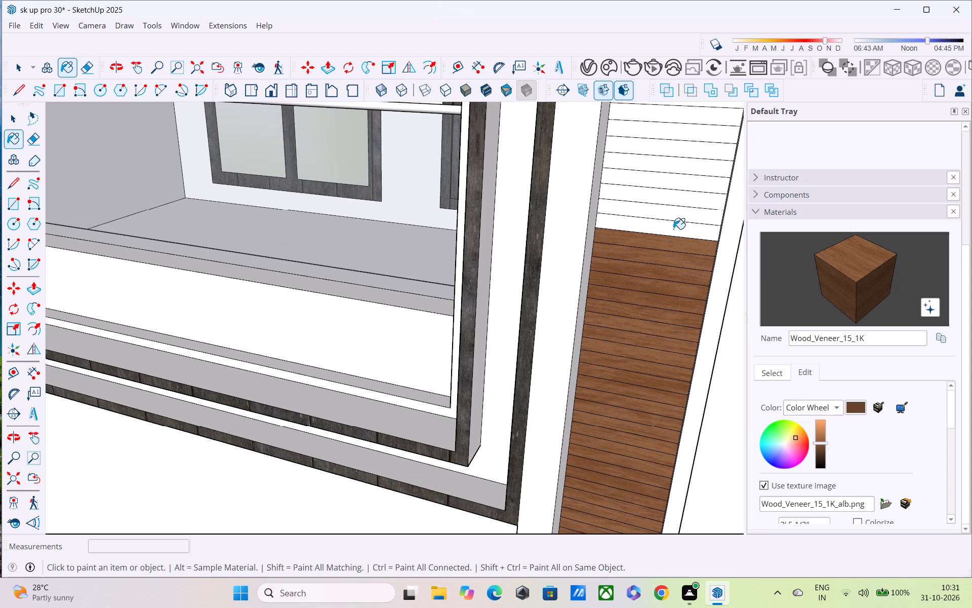
left_click(675, 216)
left_click(678, 202)
middle_click_drag(680, 226, 680, 325, "shift")
left_click(683, 278)
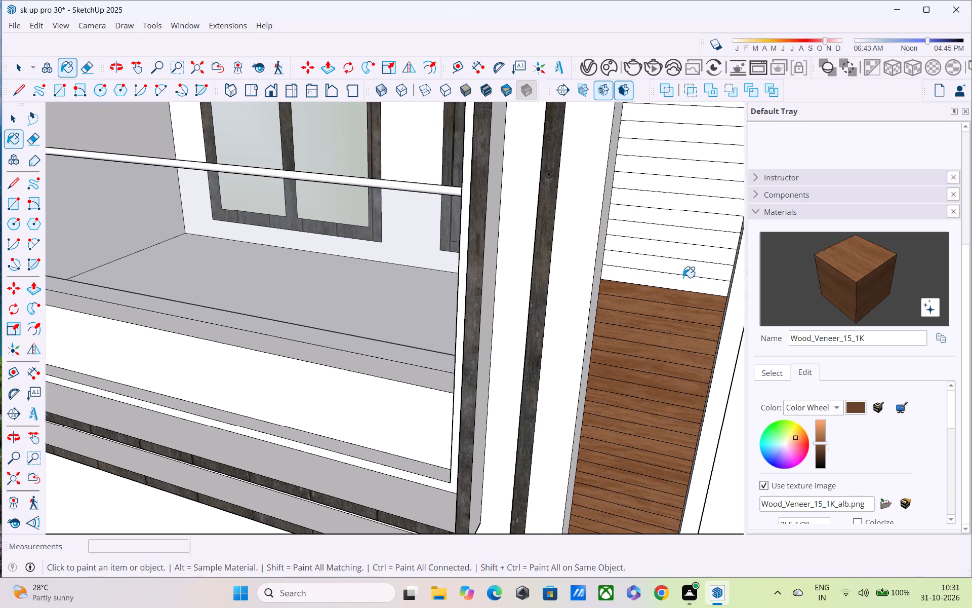
left_click(685, 268)
left_click(691, 248)
left_click(691, 233)
middle_click_drag(693, 250, 683, 331)
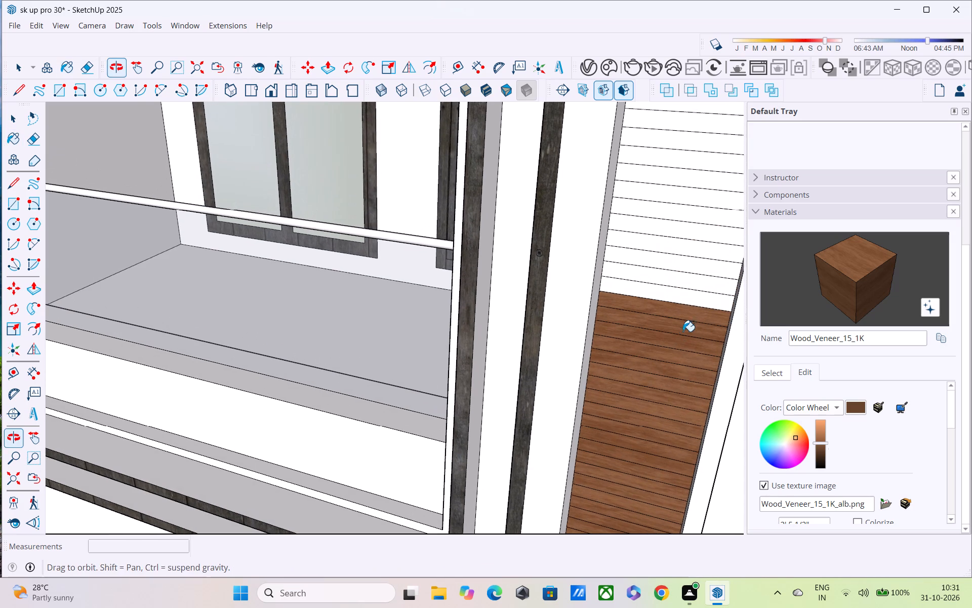
left_click(684, 294)
left_click(686, 278)
left_click(689, 269)
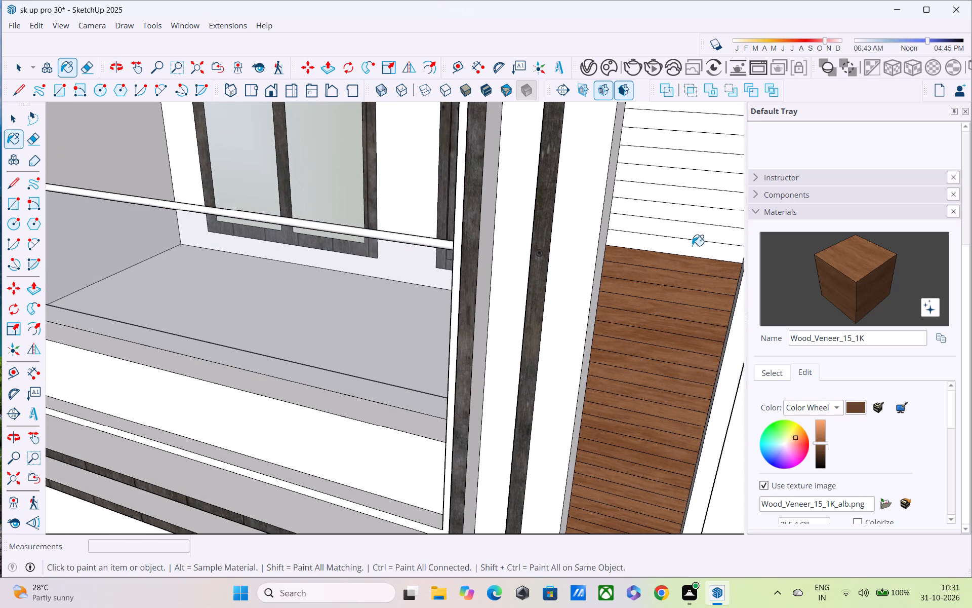
left_click(692, 246)
left_click(696, 232)
Paint the next band of slats above the handrail level with Wood_Veneer_15_1K.
middle_click_drag(703, 224, 660, 394)
left_click(658, 382)
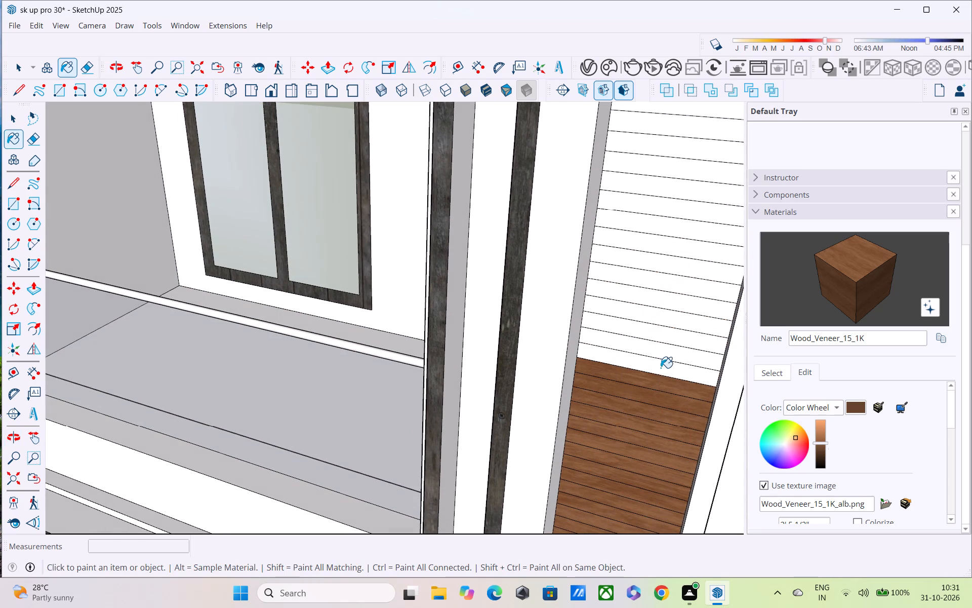
left_click(661, 365)
left_click(666, 344)
left_click(665, 352)
left_click(665, 344)
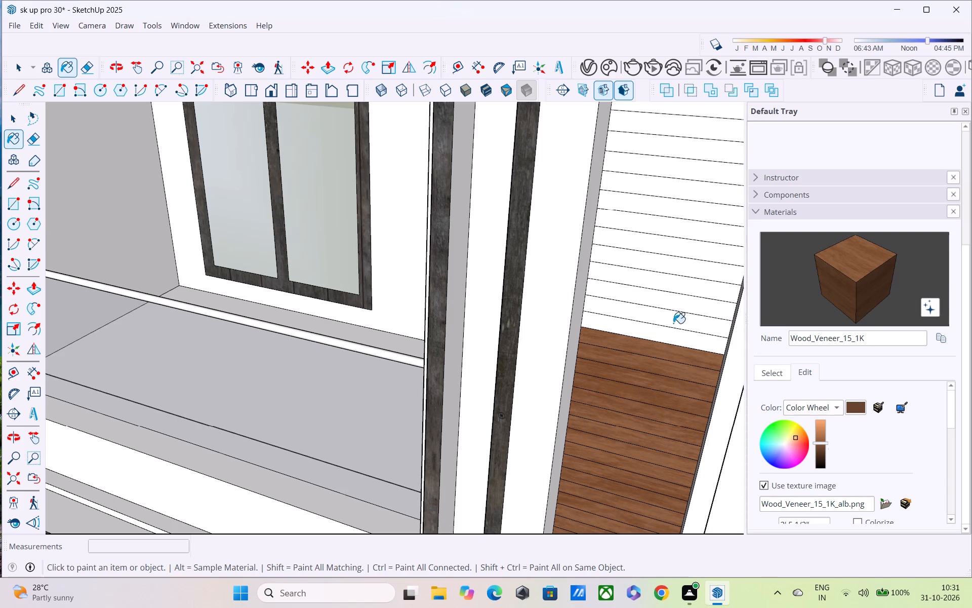
left_click(673, 342)
left_click(677, 322)
middle_click_drag(679, 323, 630, 443)
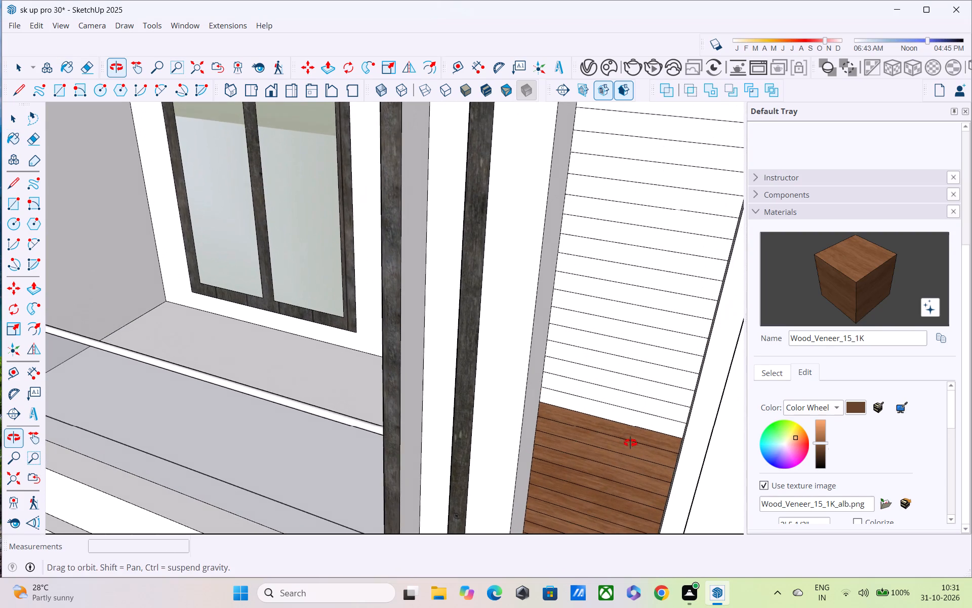
middle_click_drag(630, 443, 629, 442)
left_click(622, 424)
left_click(623, 421)
left_click(626, 410)
left_click(636, 385)
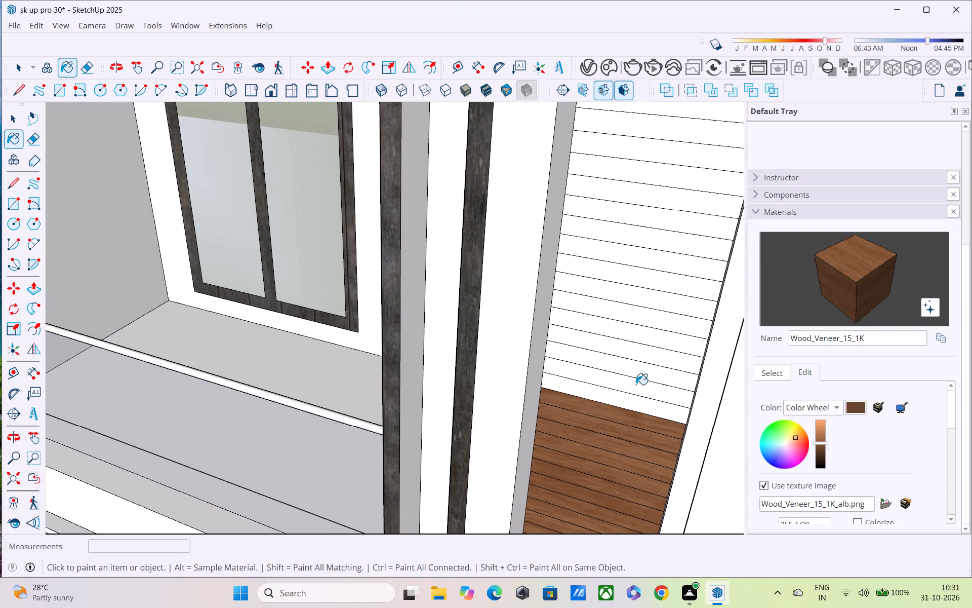
left_click(632, 403)
left_click(640, 373)
left_click(645, 357)
Paint the slats alongside the middle of the balcony window with Wood_Veneer_15_1K.
middle_click_drag(654, 356, 654, 405, "shift")
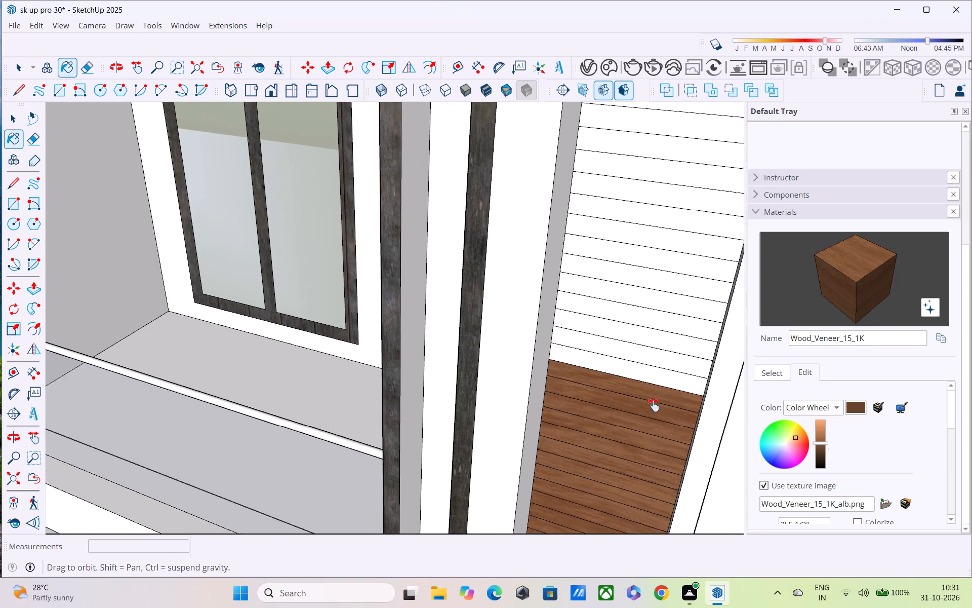
middle_click_drag(654, 405, 633, 450, "shift")
left_click(632, 433)
left_click(634, 418)
left_click(642, 395)
left_click(651, 376)
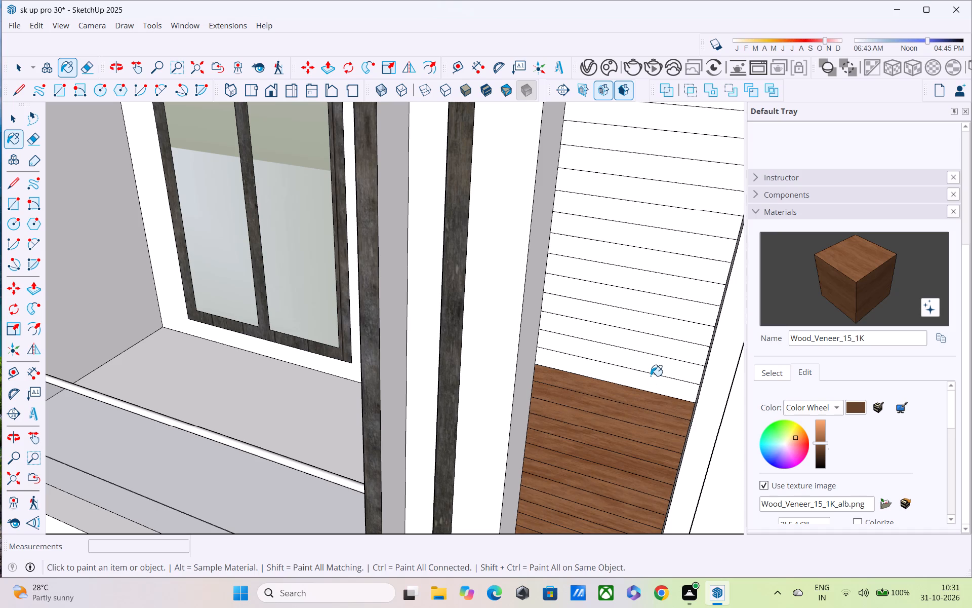
left_click(657, 363)
middle_click_drag(663, 358, 644, 454, "shift")
left_click(642, 436)
left_click(645, 425)
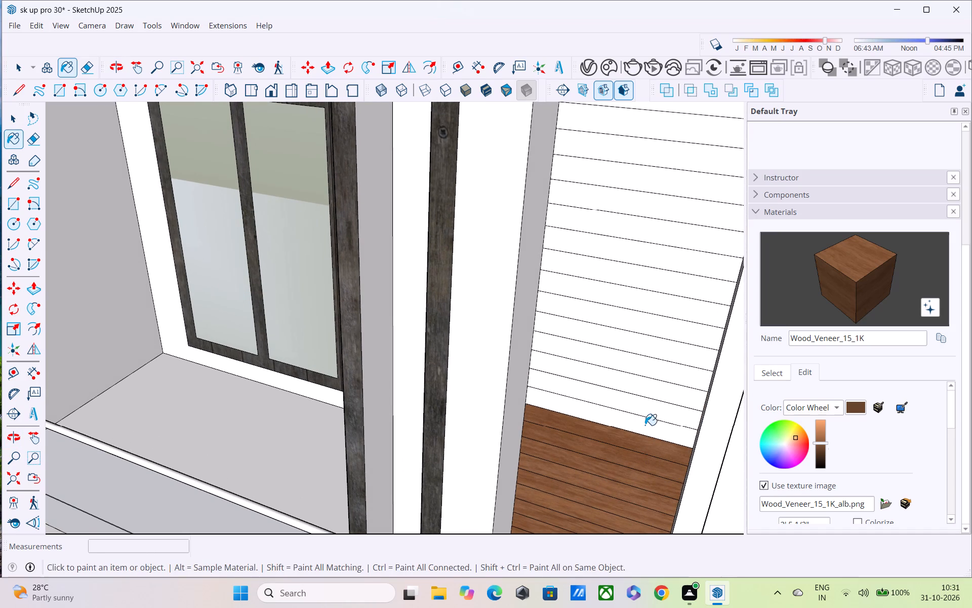
left_click(650, 411)
left_click(659, 389)
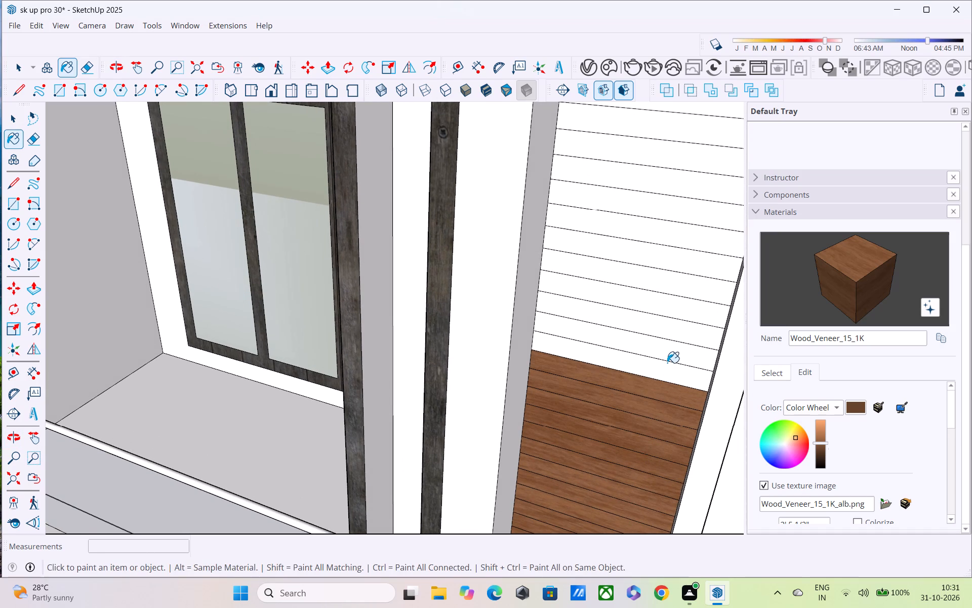
left_click(667, 371)
left_click(667, 356)
Paint the remaining upper slats with Wood_Veneer_15_1K up to the beam at the top of the bay.
middle_click_drag(672, 354, 659, 471, "shift")
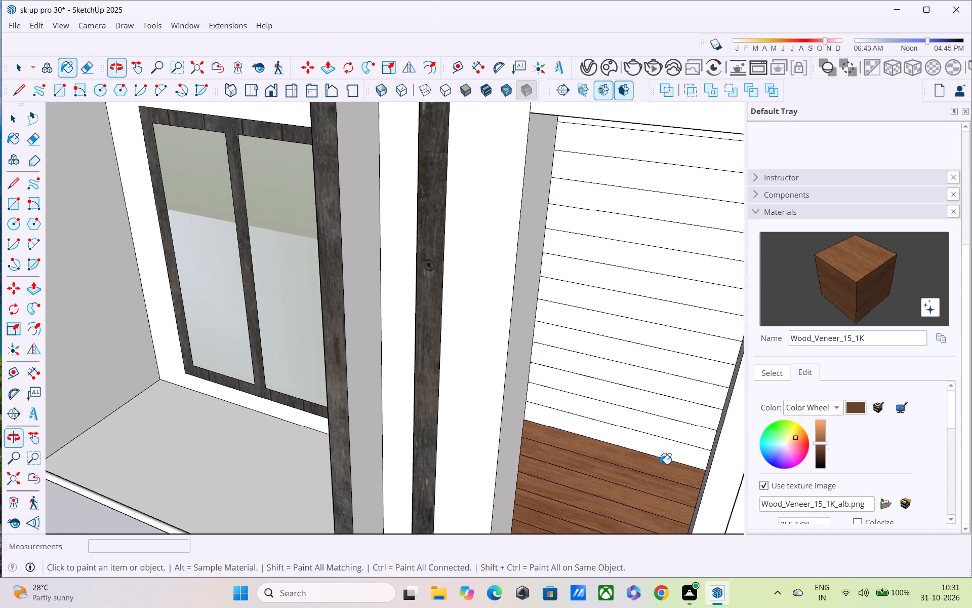
left_click(662, 453)
left_click(664, 436)
left_click(671, 410)
left_click(676, 392)
left_click(682, 366)
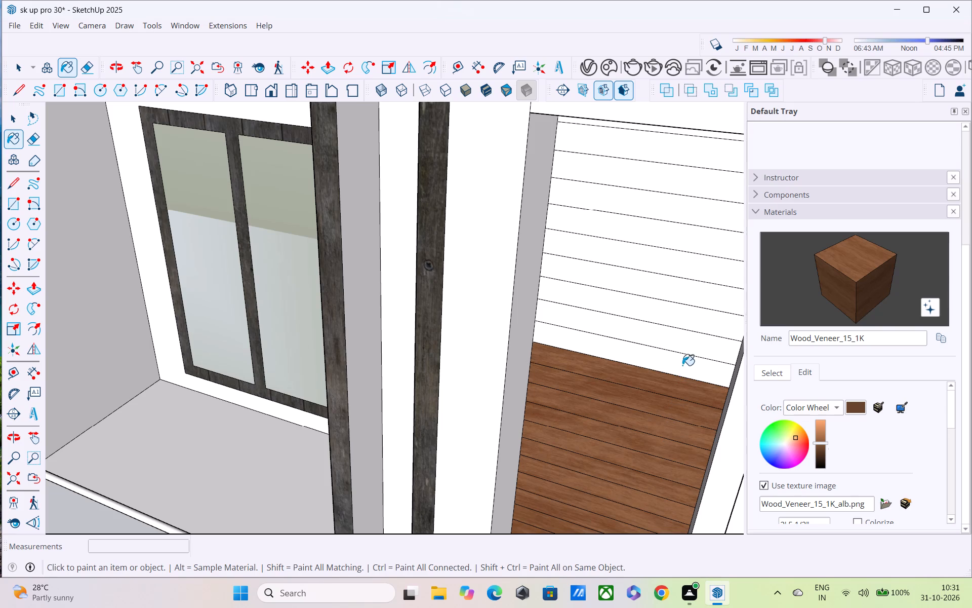
left_click(686, 349)
middle_click_drag(687, 356, 655, 469, "shift")
left_click(647, 427)
left_click(647, 416)
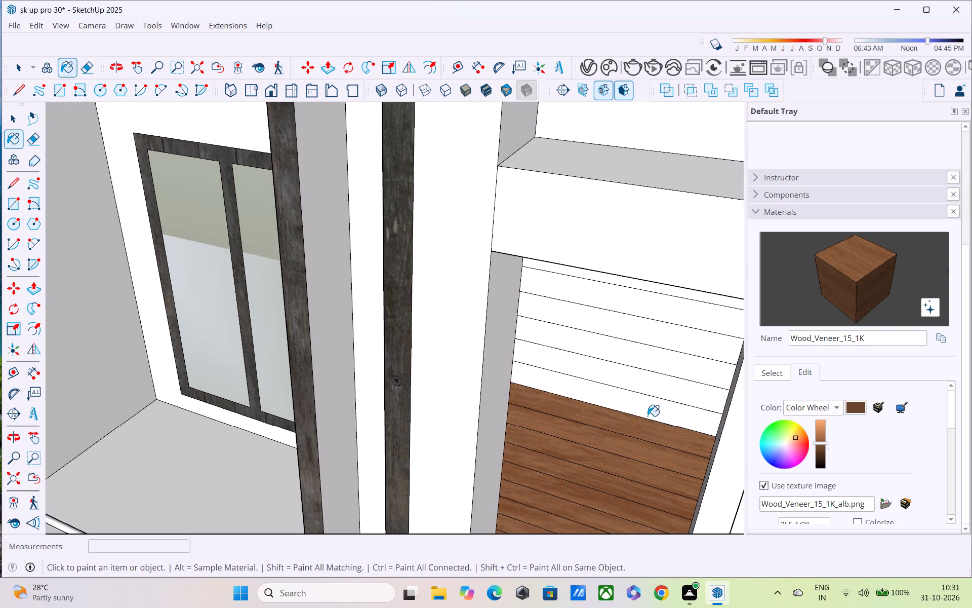
left_click(658, 381)
left_click(665, 359)
left_click(671, 341)
left_click(680, 309)
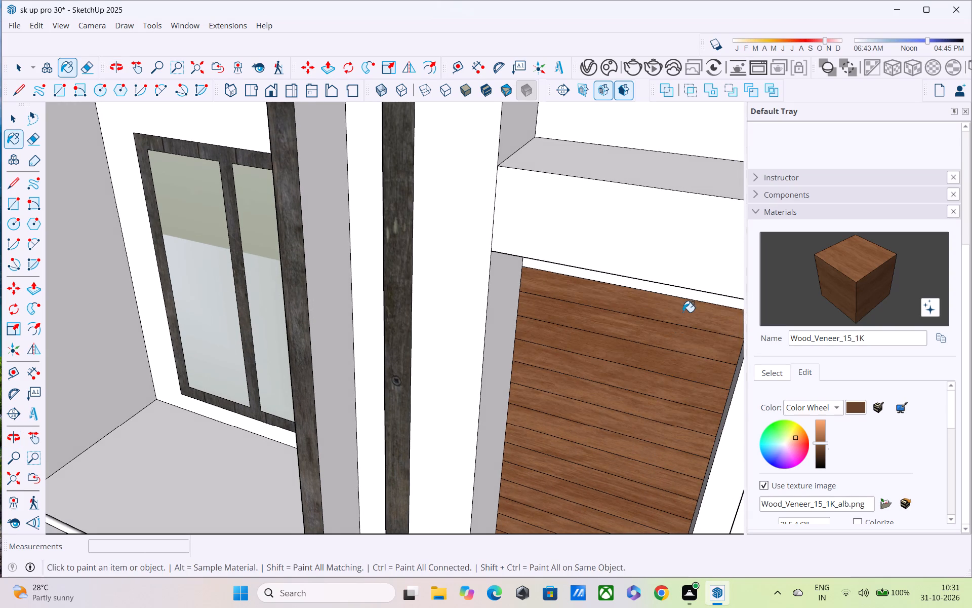
middle_click_drag(683, 312, 688, 258)
left_click(684, 269)
middle_click_drag(684, 263, 684, 227)
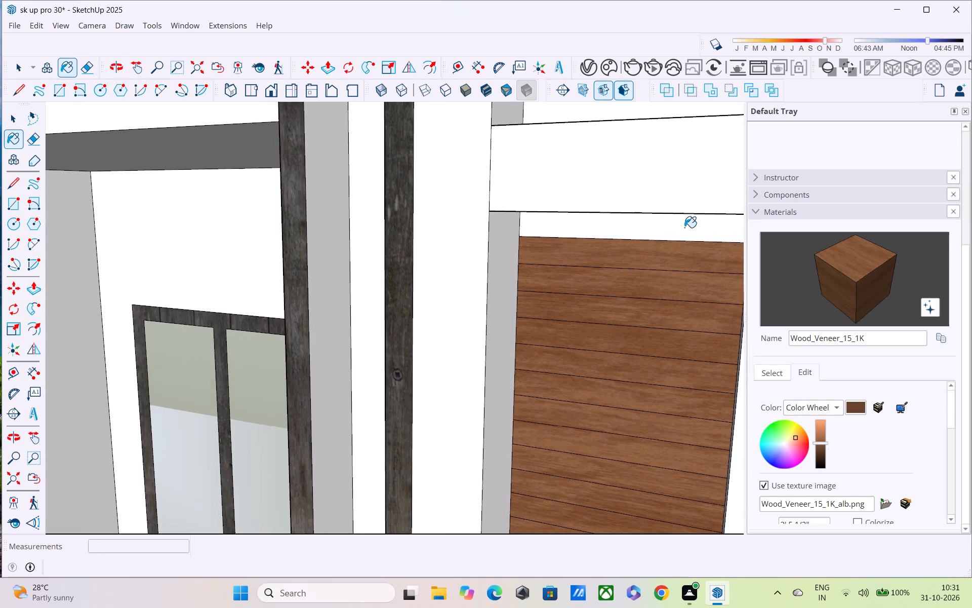
left_click(684, 227)
Examine the wood-slatted bay and the surrounding facade from top to bottom.
scroll(683, 242, "down", 3)
middle_click_drag(664, 289, 655, 259)
scroll(642, 250, "down", 5)
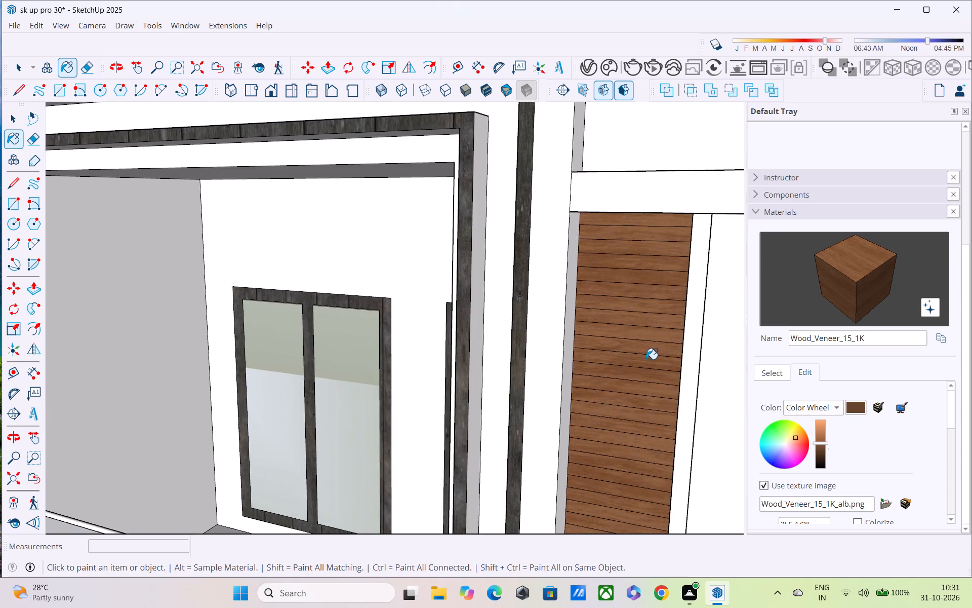
scroll(646, 371, "down", 1)
middle_click_drag(642, 368, 499, 260, "shift")
scroll(510, 268, "down", 4)
middle_click_drag(593, 371, 616, 242, "shift")
scroll(610, 264, "down", 4)
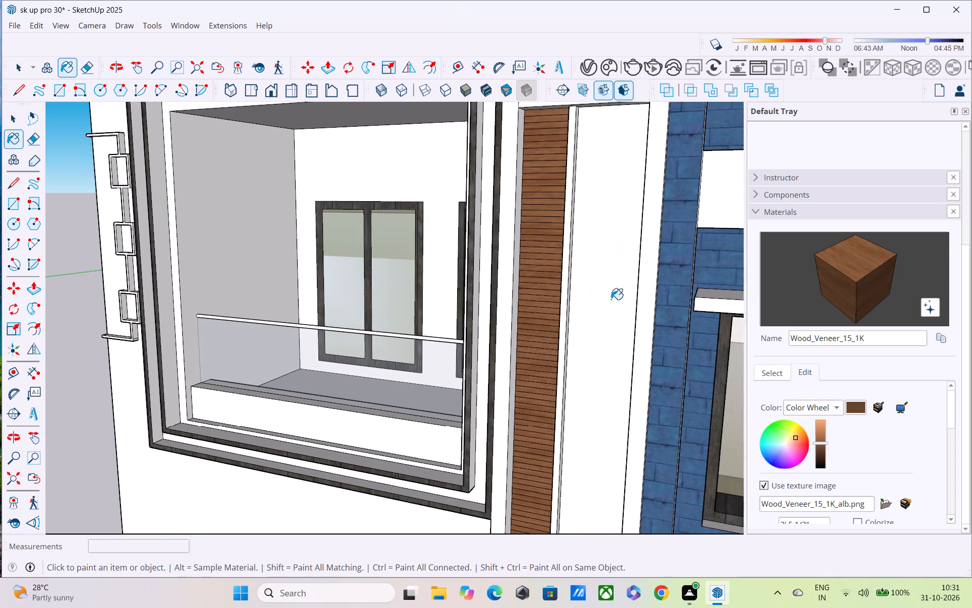
middle_click_drag(605, 299, 582, 212, "shift")
scroll(586, 242, "down", 3)
middle_click_drag(589, 307, 578, 181)
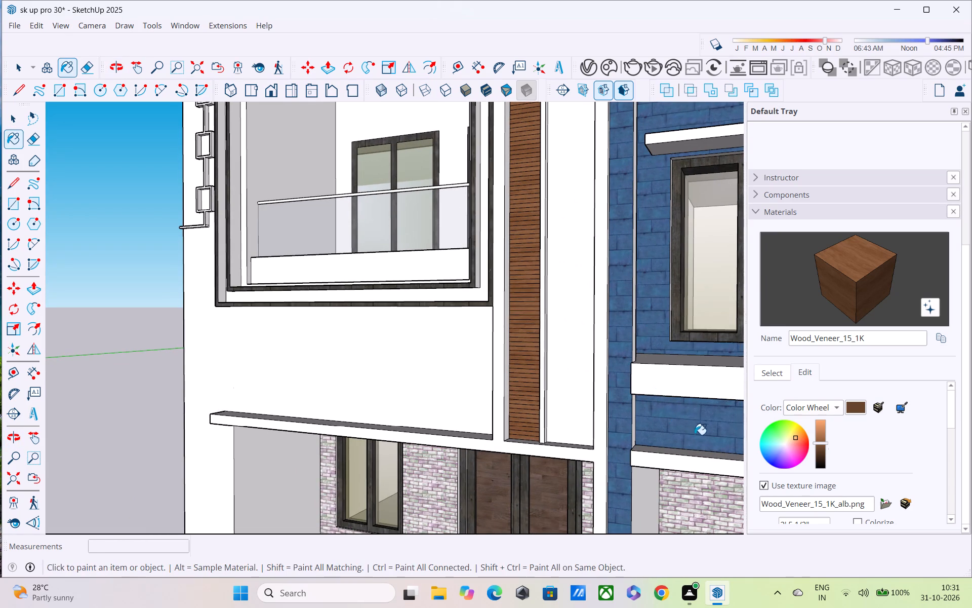
Sample the Image3 brick from the ground-floor wall and paint it on the blank vertical strip beside the wood slats.
scroll(894, 443, "up", 2)
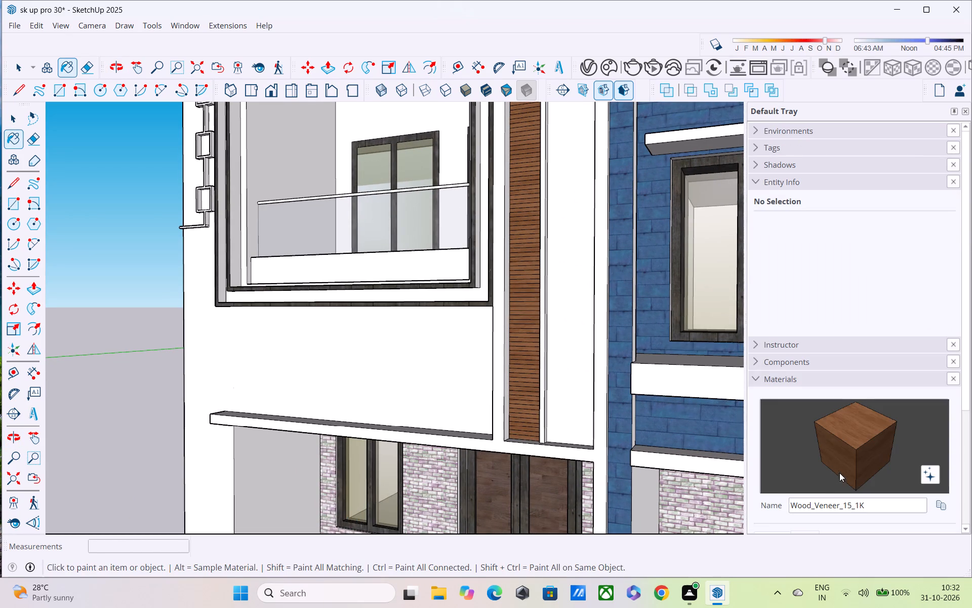
scroll(820, 465, "down", 1)
left_click(772, 370)
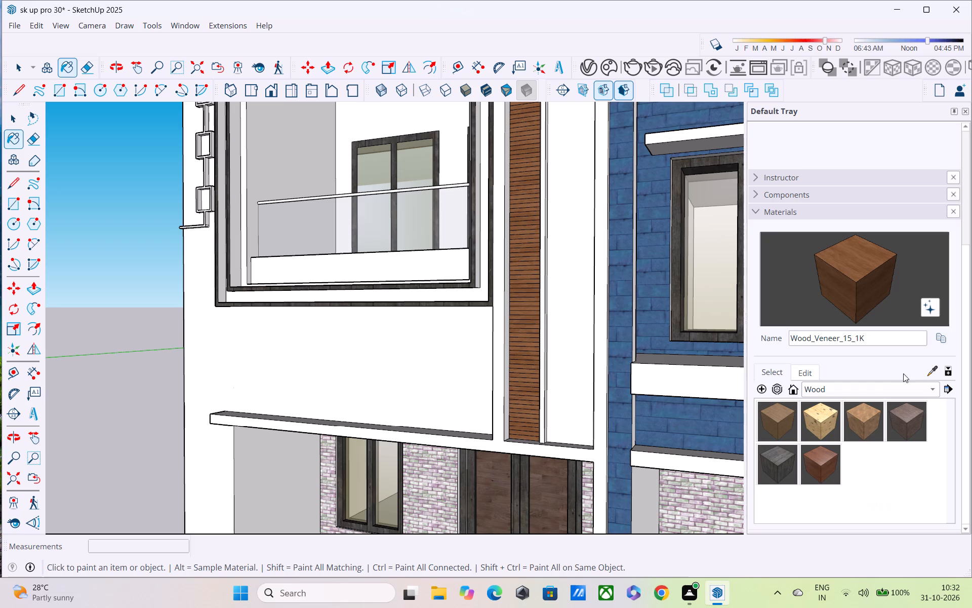
left_click(927, 374)
left_click(449, 478)
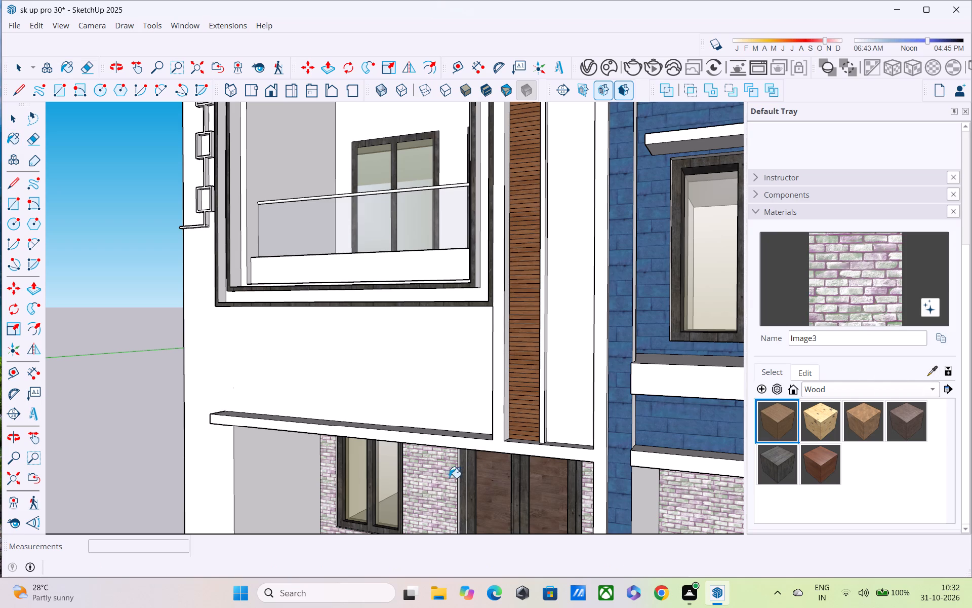
left_click(566, 394)
Examine the whole front facade from above, below and straight on, including the brick strip beside the wood slats.
middle_click_drag(573, 415, 615, 477)
scroll(606, 454, "down", 6)
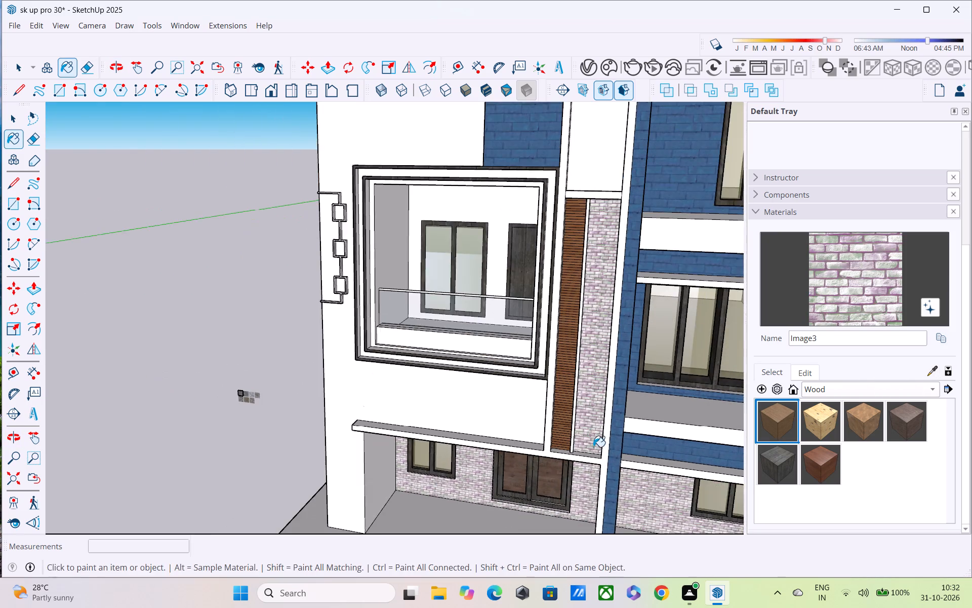
middle_click_drag(593, 447, 509, 519)
middle_click_drag(508, 460, 516, 350)
scroll(517, 361, "down", 5)
middle_click_drag(534, 419, 534, 374, "shift")
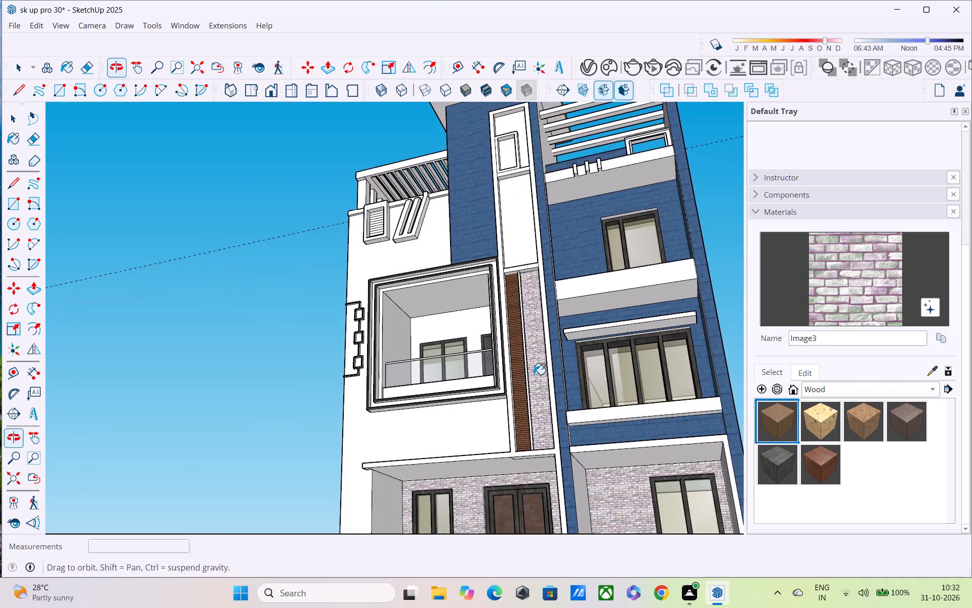
scroll(534, 374, "down", 4)
middle_click_drag(556, 432, 616, 505)
scroll(596, 490, "up", 4)
middle_click_drag(581, 483, 580, 492)
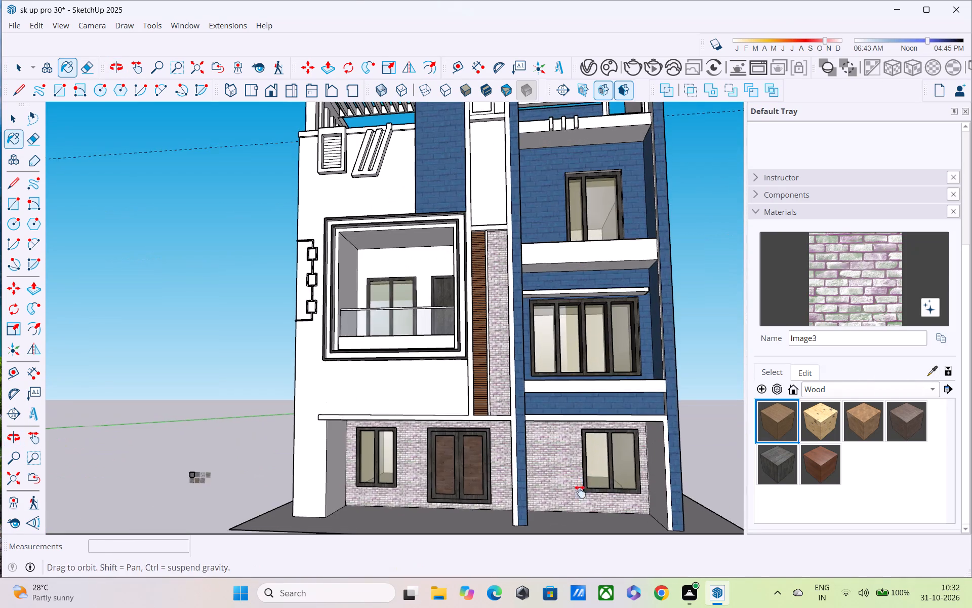
middle_click_drag(580, 492, 585, 535)
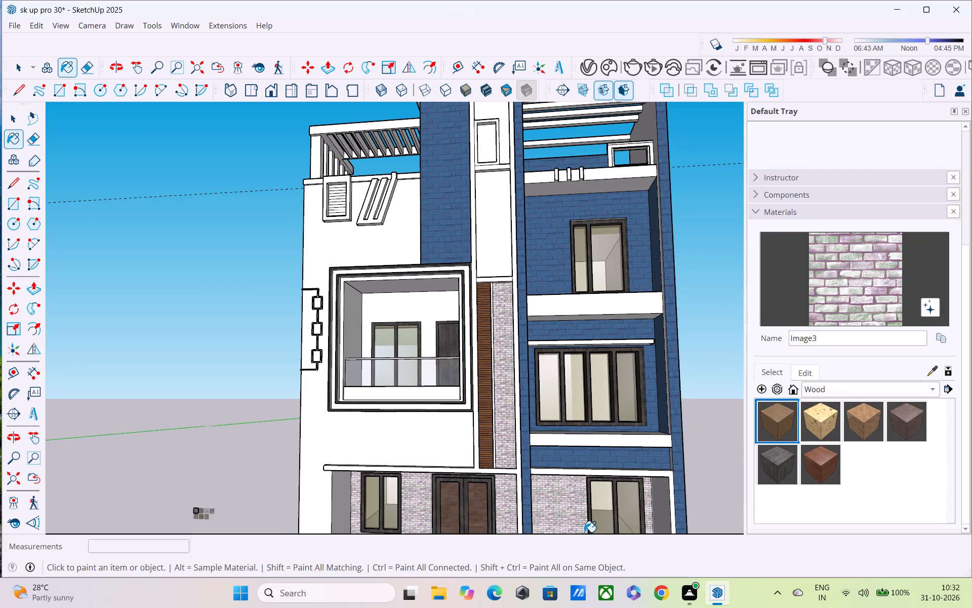
scroll(584, 531, "up", 3)
middle_click_drag(574, 511, 574, 520)
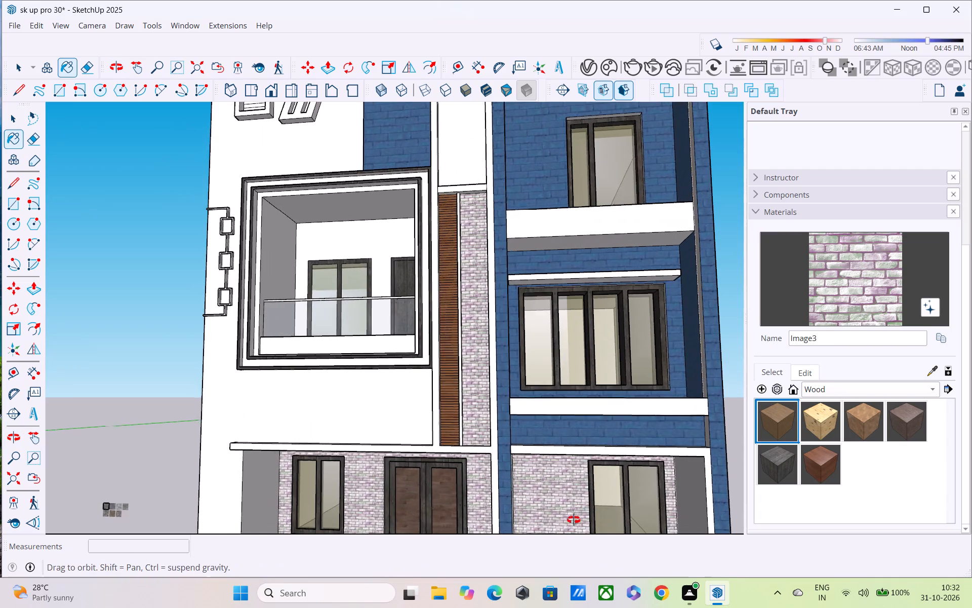
middle_click_drag(574, 520, 568, 607)
scroll(557, 521, "down", 5)
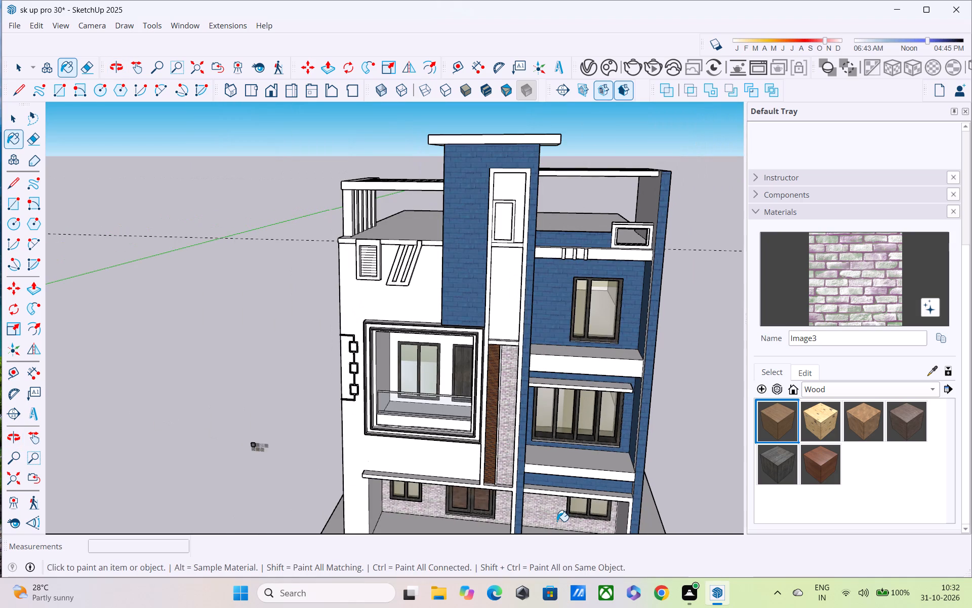
middle_click_drag(557, 521, 572, 607, "shift")
middle_click_drag(505, 331, 487, 199, "shift")
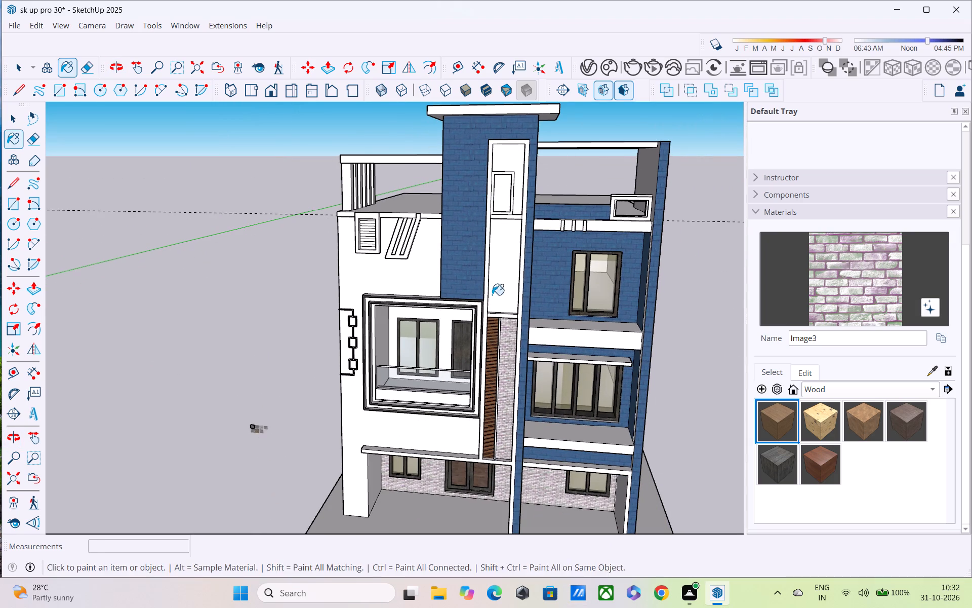
key("space")
scroll(455, 344, "up", 1)
middle_click_drag(454, 345, 450, 168, "shift")
scroll(451, 242, "down", 1)
middle_click_drag(454, 260, 366, 466, "shift")
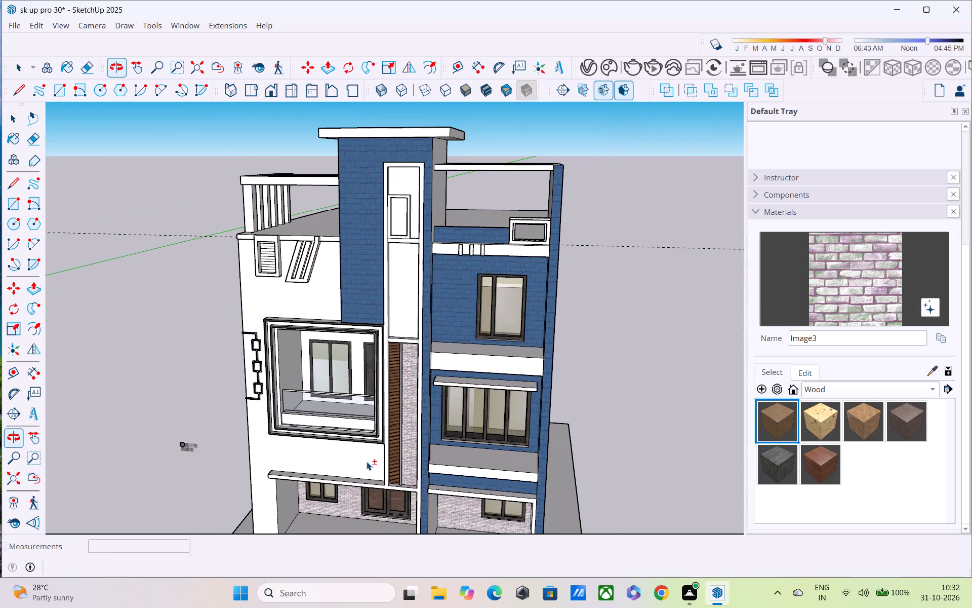
middle_click_drag(439, 339, 553, 183)
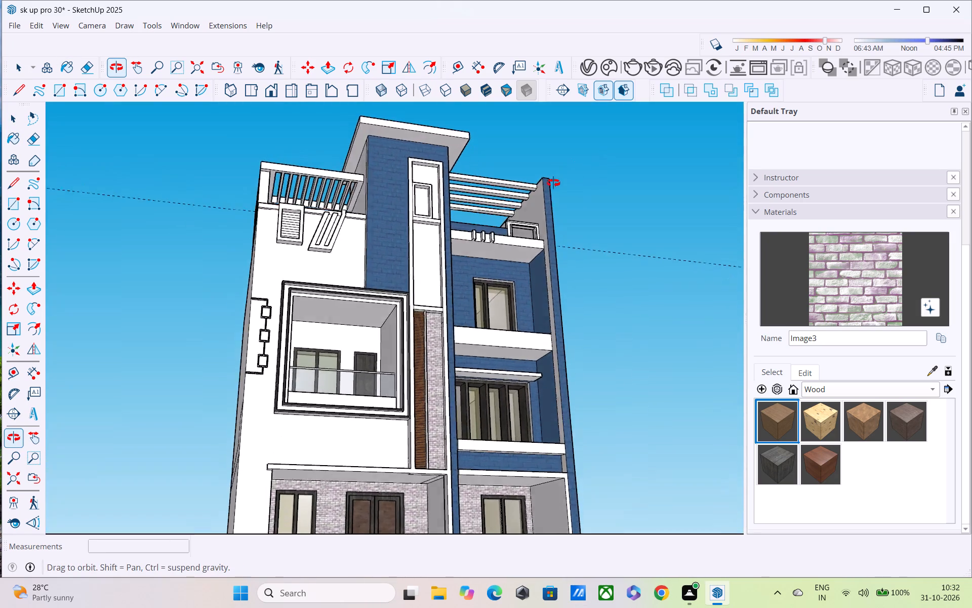
middle_click_drag(553, 183, 503, 240)
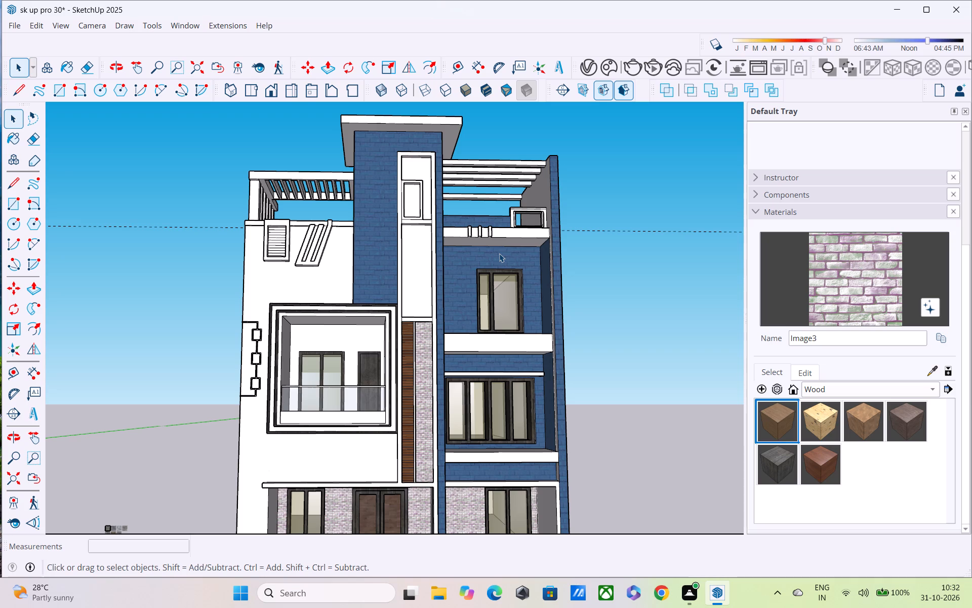
scroll(499, 253, "up", 1)
scroll(491, 254, "down", 3)
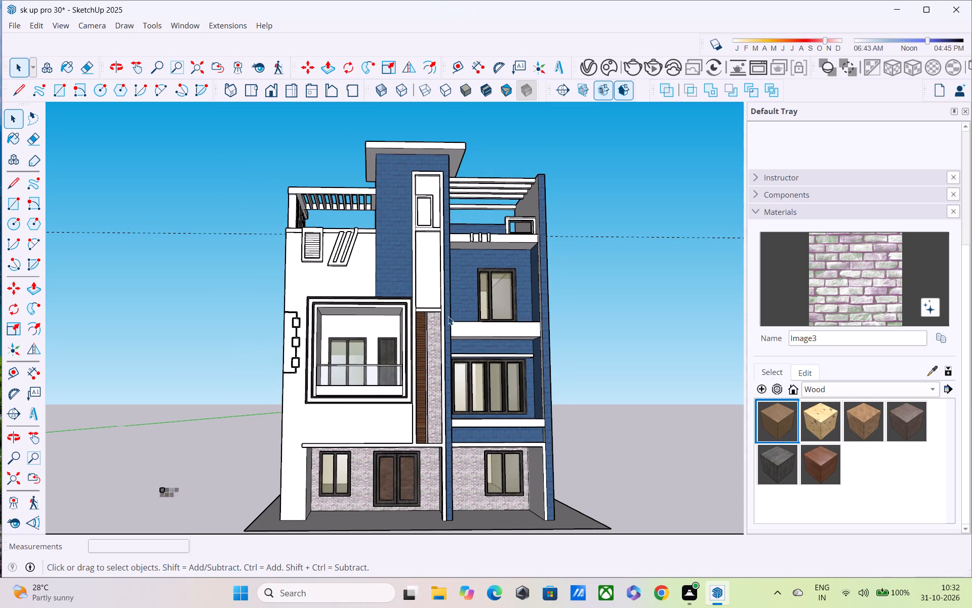
Place a guide line 2' inward from the front edge of the plot, parallel to it.
middle_click_drag(411, 388, 409, 245)
middle_click_drag(461, 307, 339, 443)
scroll(338, 421, "up", 2)
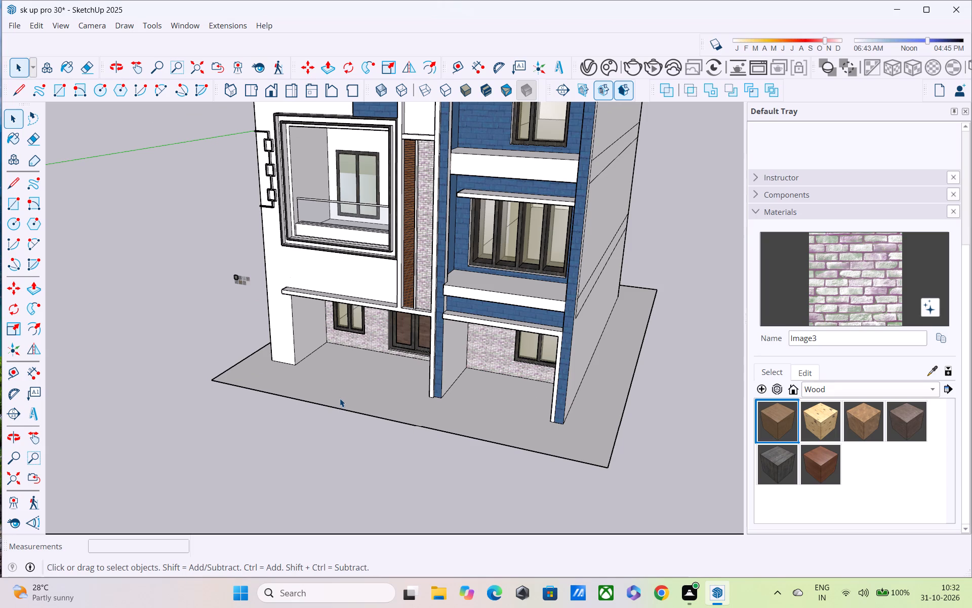
middle_click_drag(337, 393, 357, 417)
key("t")
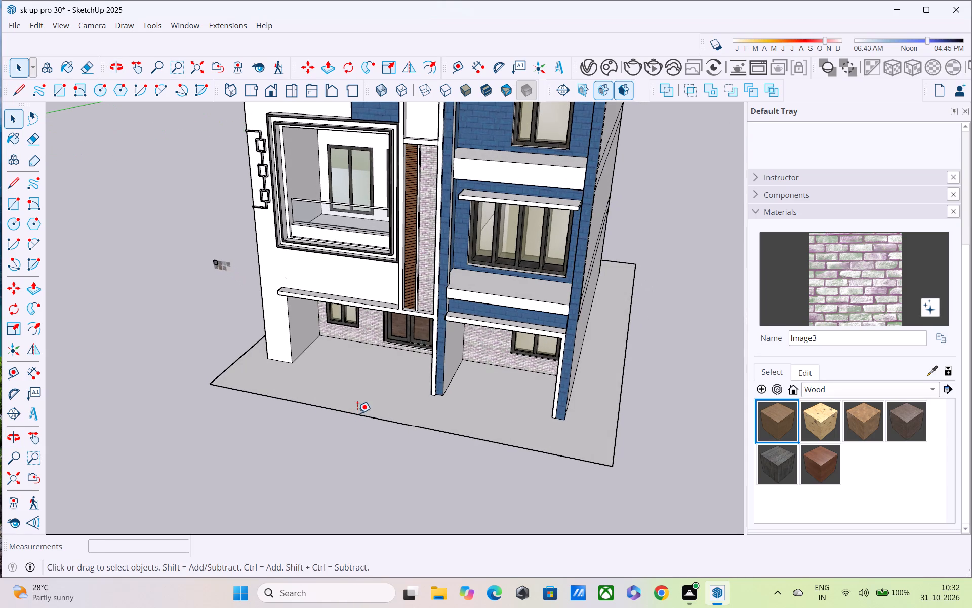
left_click(356, 415)
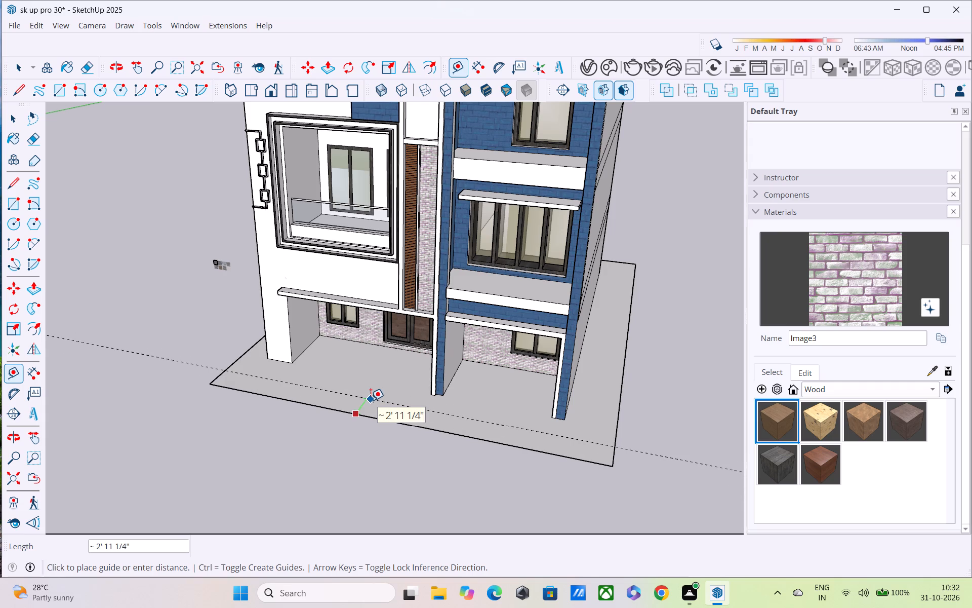
type("2'")
key("Return")
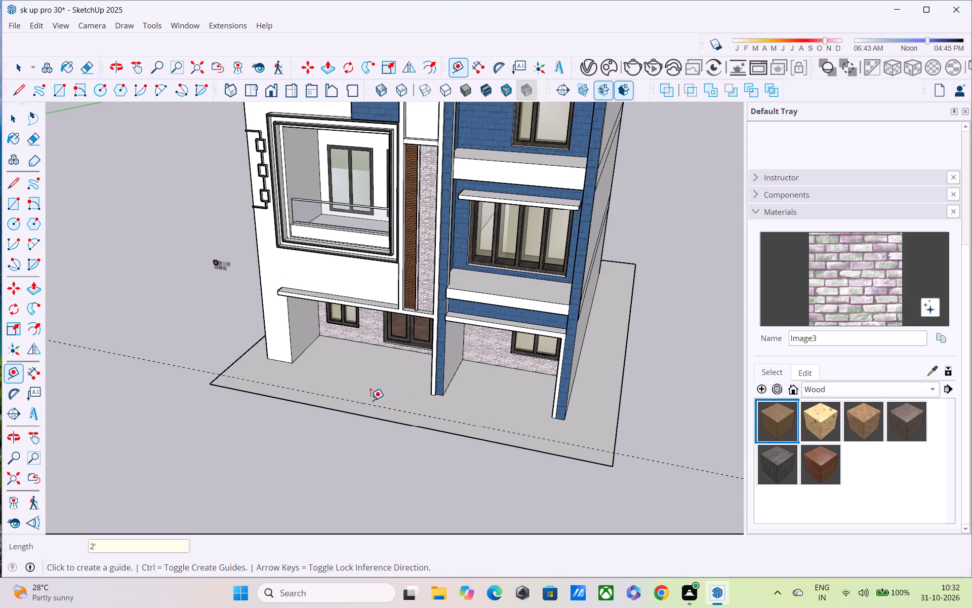
Place a second parallel guide on the plot, 9" inward from the first guide.
left_click(371, 405)
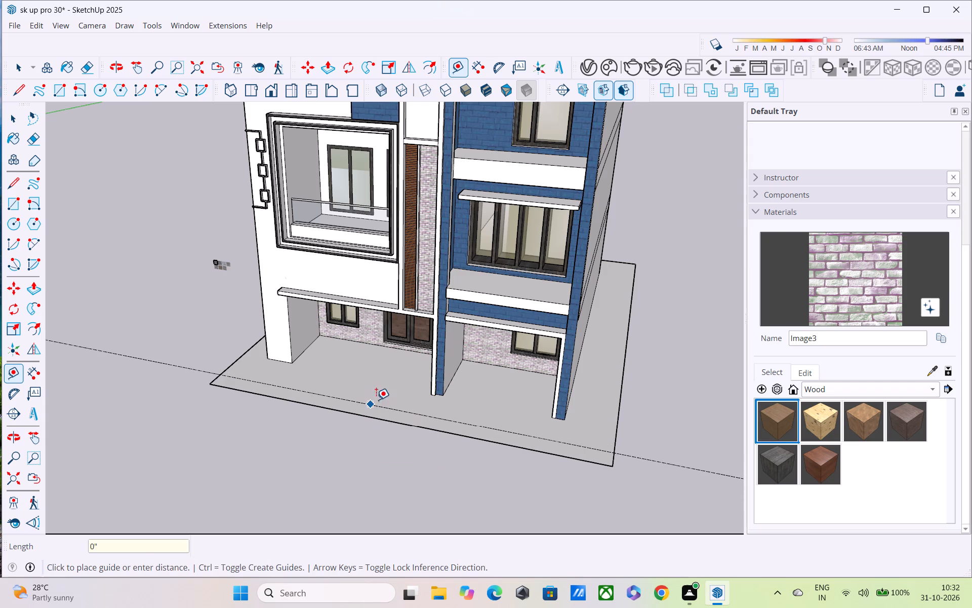
type("9\"\\")
key("Return")
key("BackSpace")
key("BackSpace")
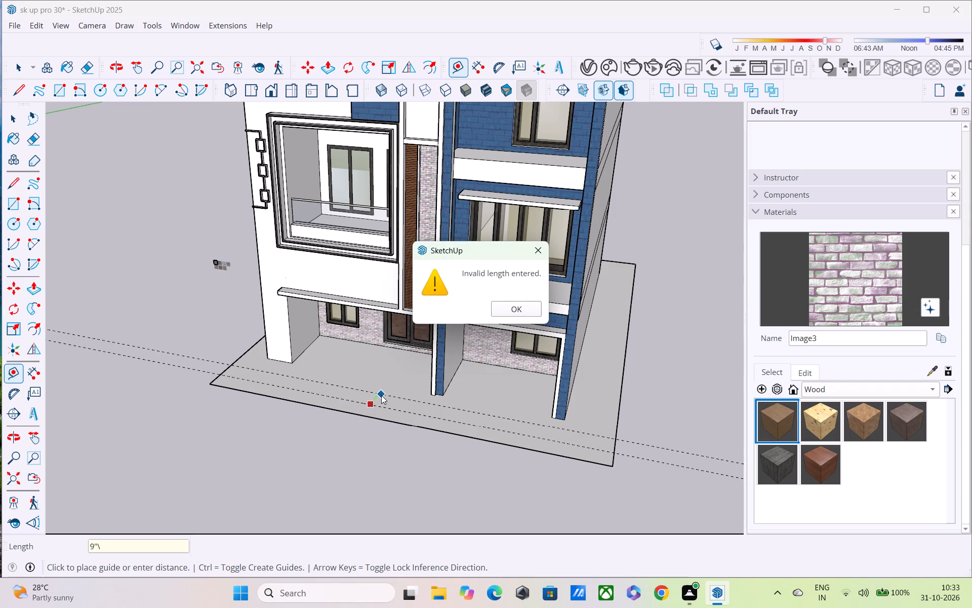
key("9")
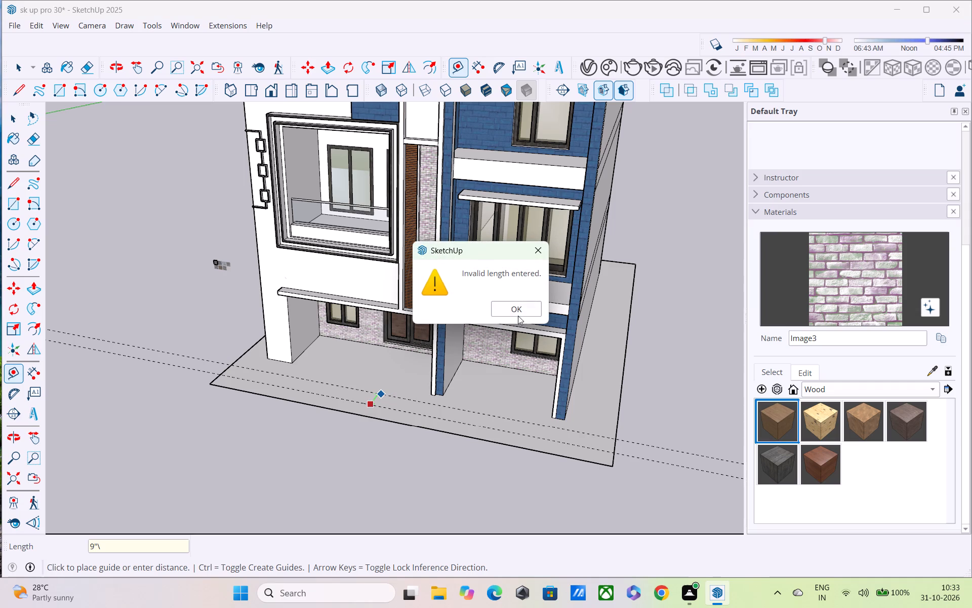
left_click(519, 312)
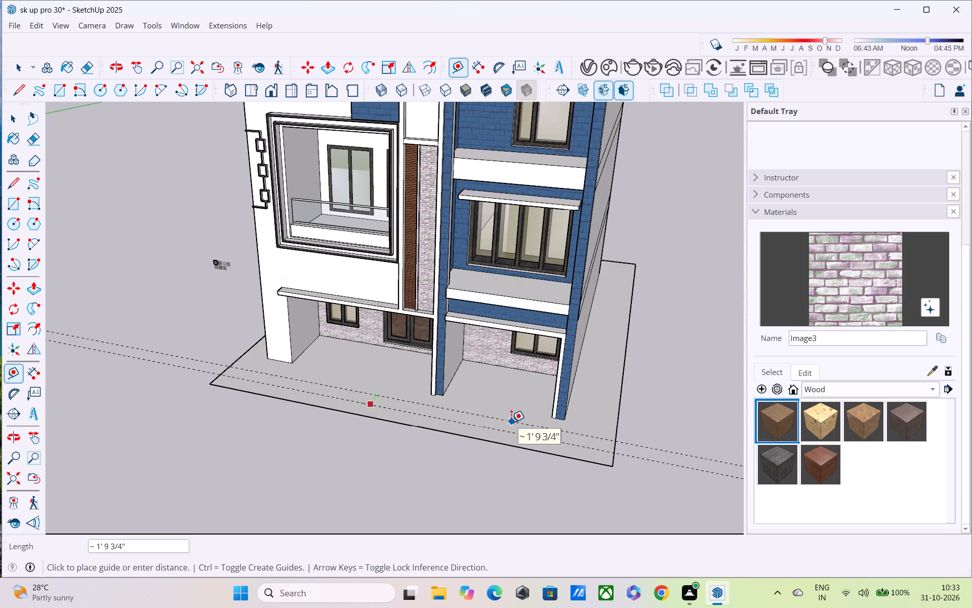
type("6\"")
key("Return")
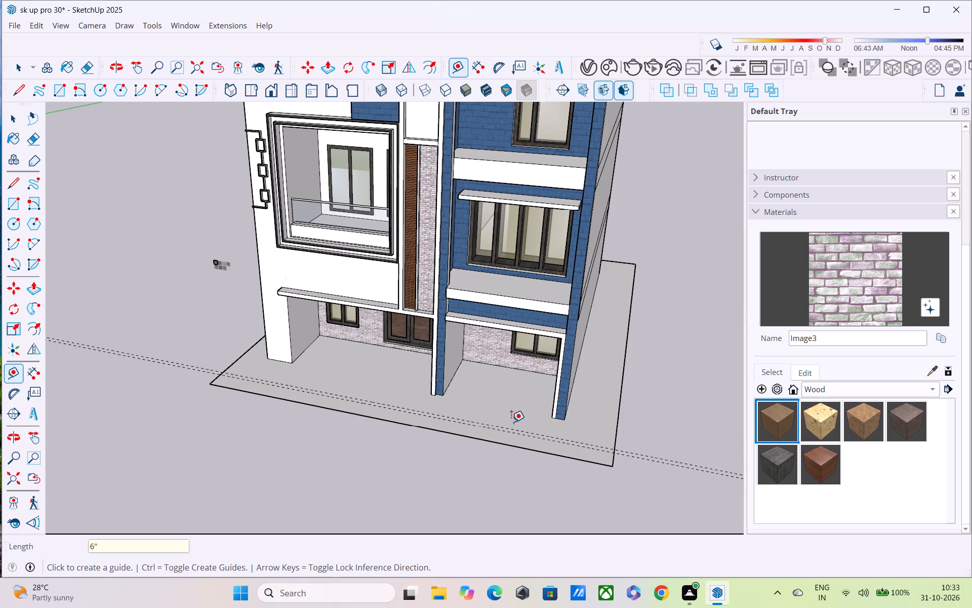
scroll(511, 422, "up", 3)
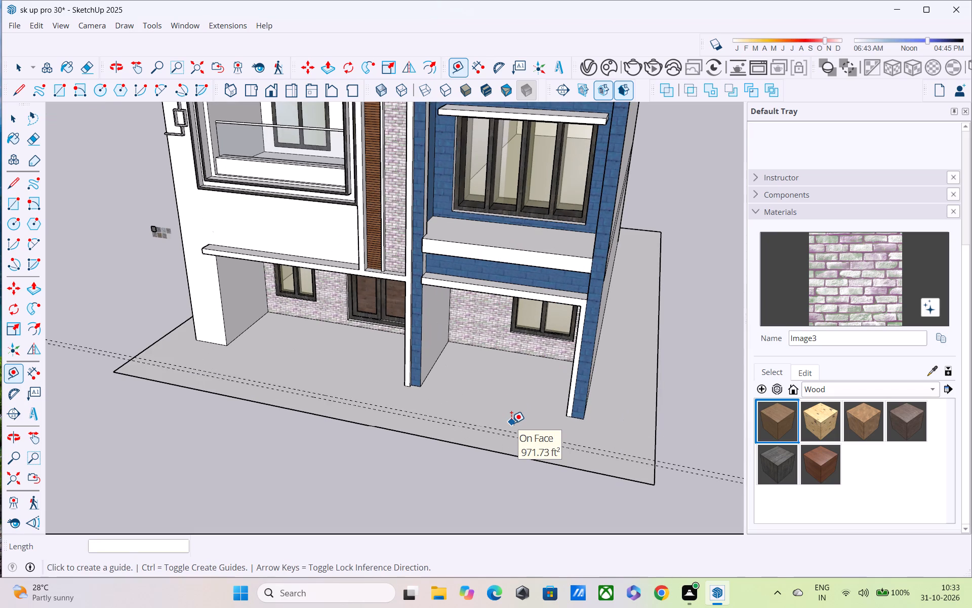
type("9\"")
key("Return")
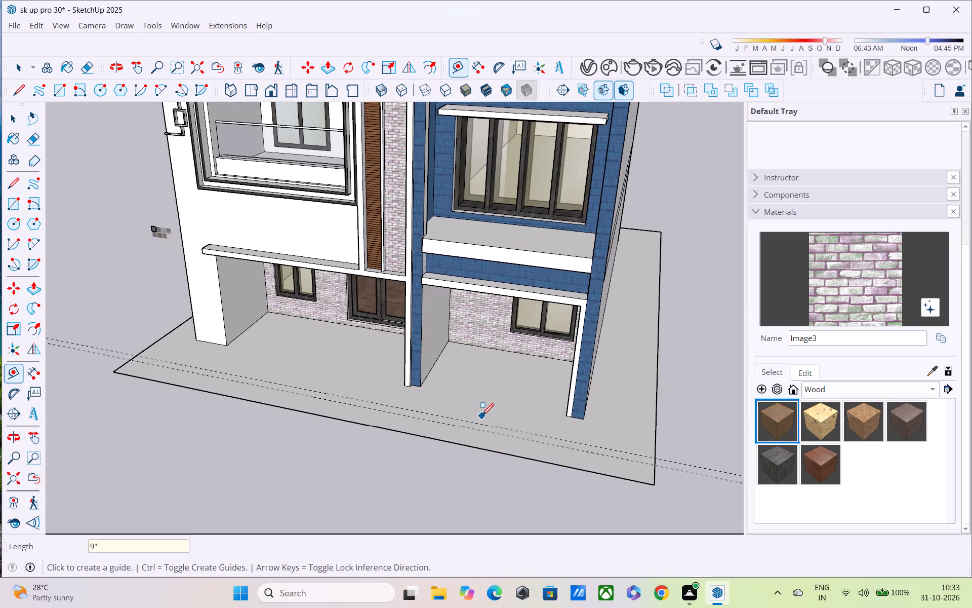
Draw a 9" wide rectangle between the two guides, running across the full width of the plot's front.
key("r")
scroll(240, 375, "up", 2)
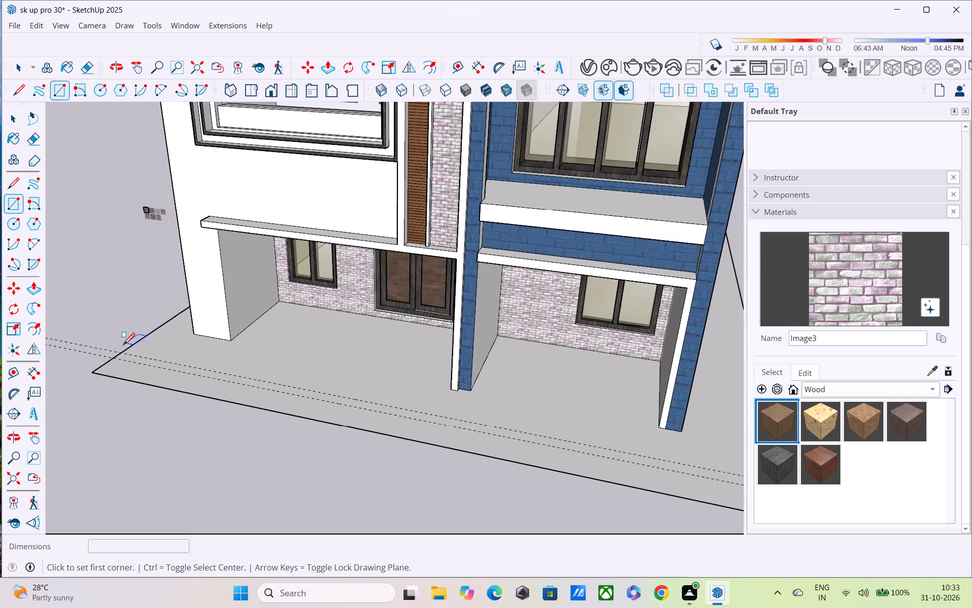
left_click(113, 358)
middle_click_drag(434, 434, 320, 431)
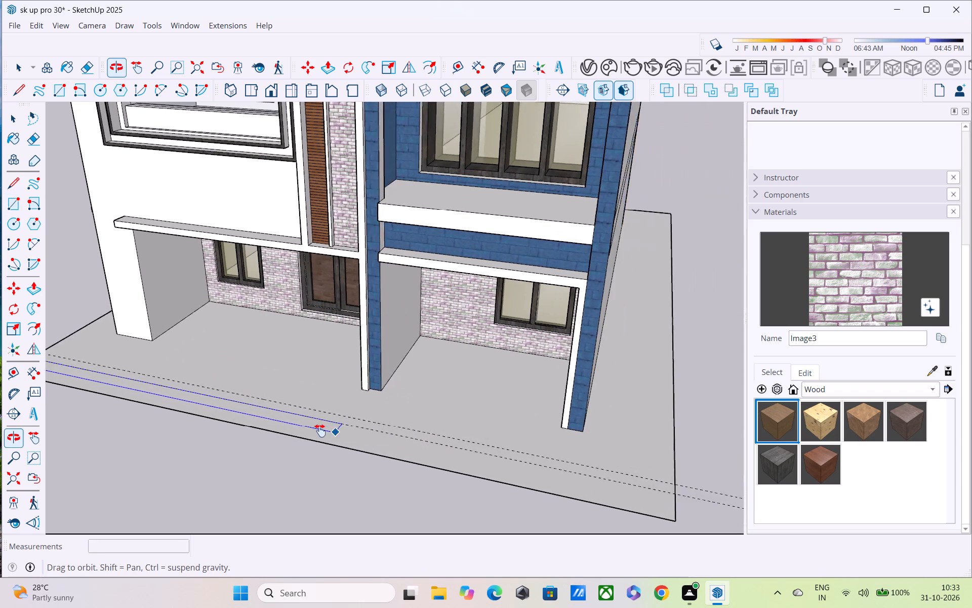
middle_click_drag(320, 431, 286, 425)
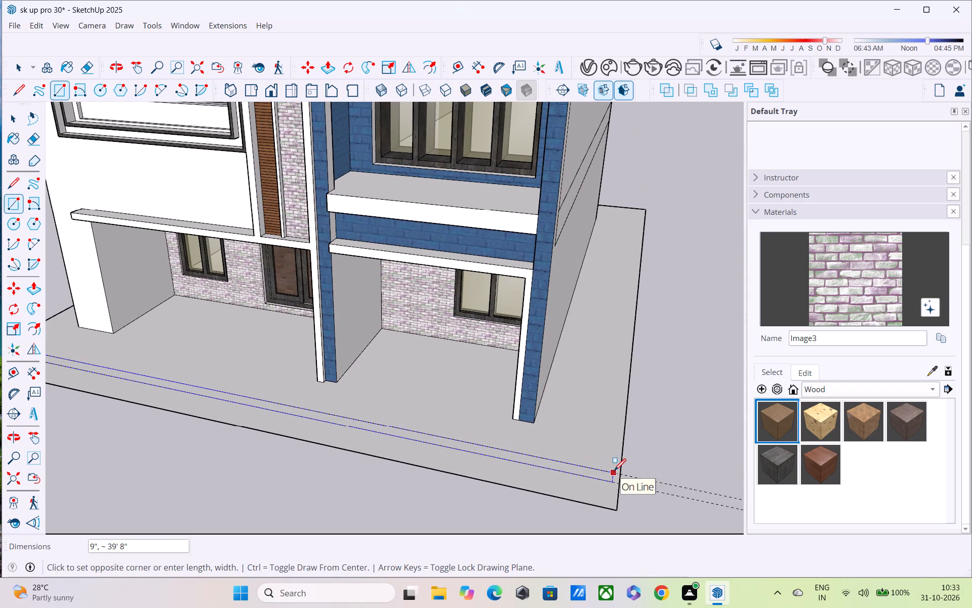
left_click(618, 473)
Push/Pull the 9" wide strip upward 5' to form the front boundary wall.
middle_click_drag(614, 475, 735, 521)
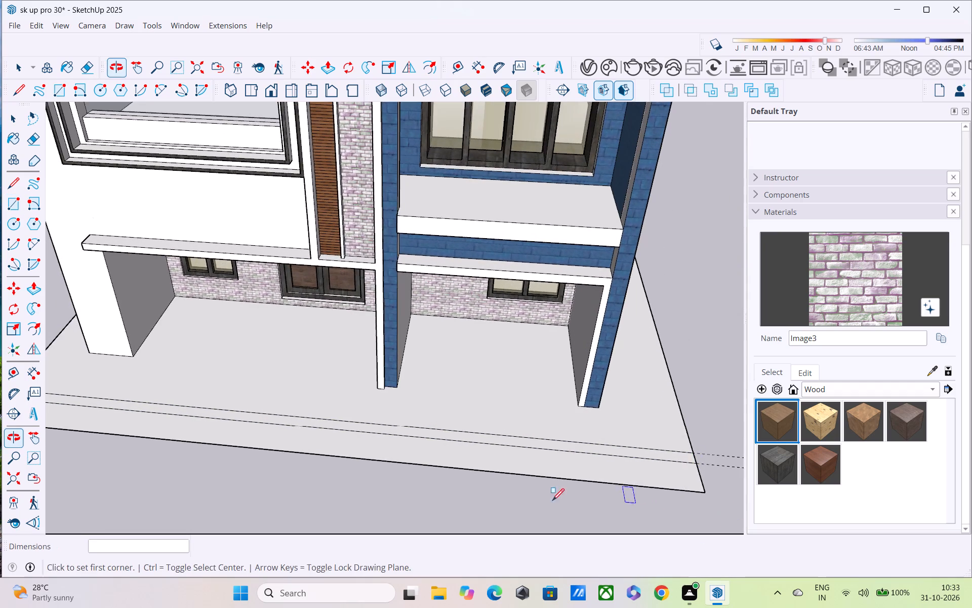
scroll(352, 479, "down", 1)
middle_click_drag(457, 501, 609, 492, "shift")
scroll(601, 496, "down", 1, "shift")
scroll(537, 455, "down", 3)
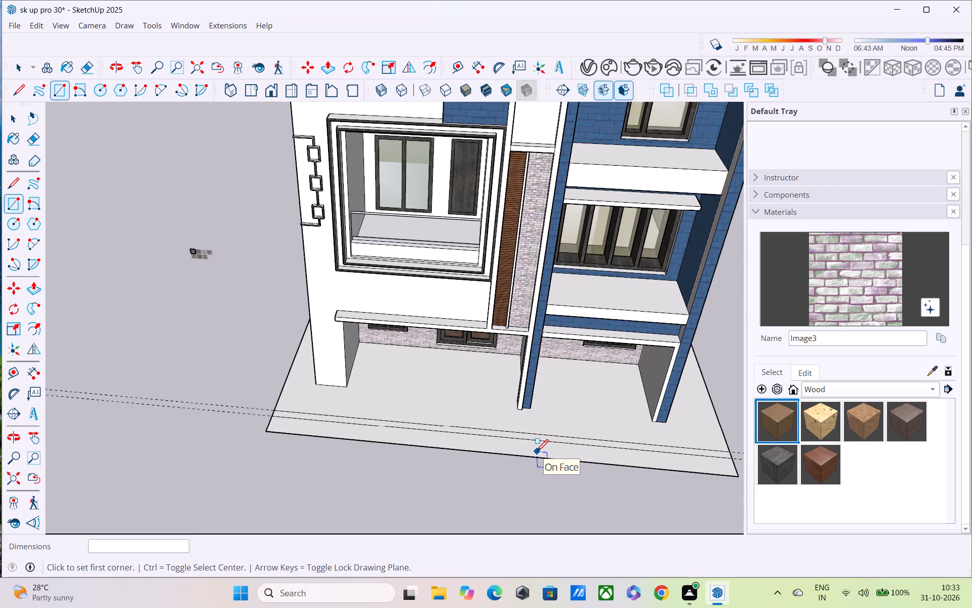
key("p")
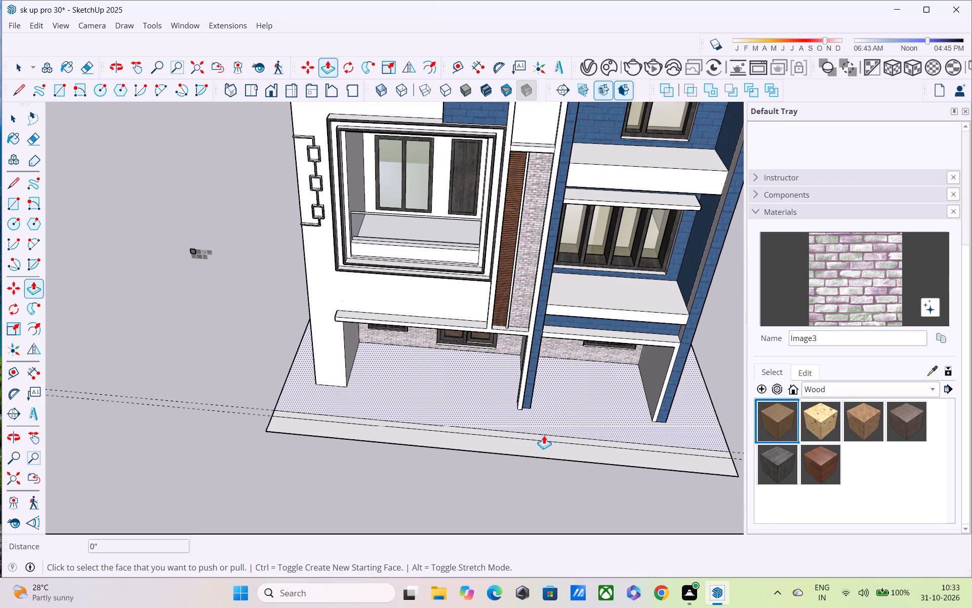
left_click(543, 436)
middle_click_drag(551, 421, 587, 338)
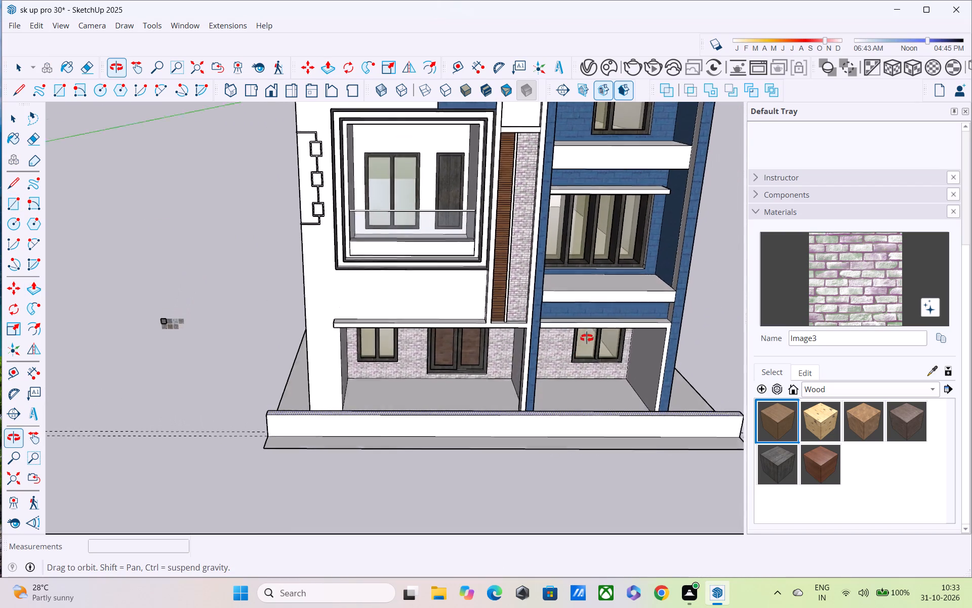
middle_click_drag(587, 338, 587, 335)
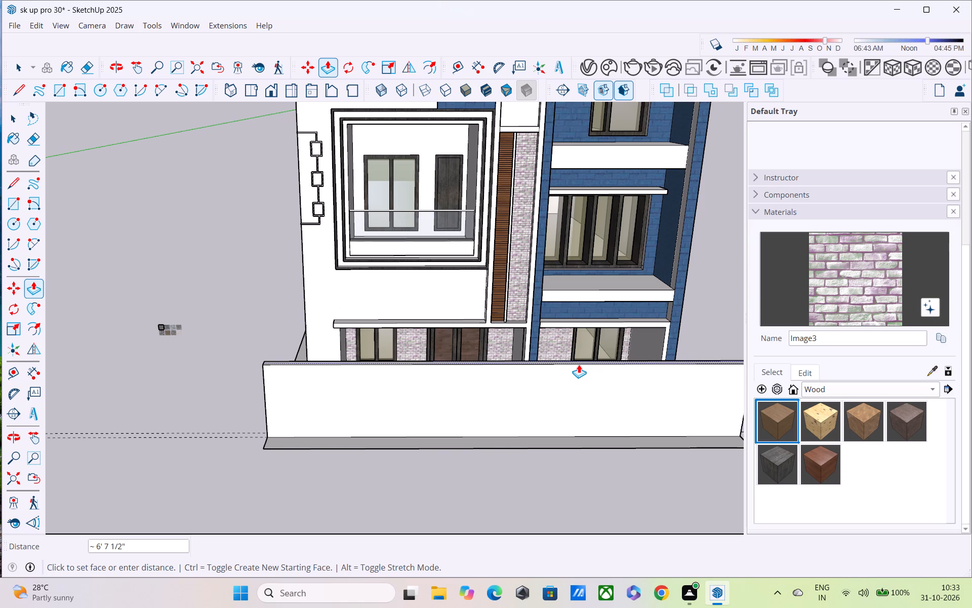
type("5'")
key("Return")
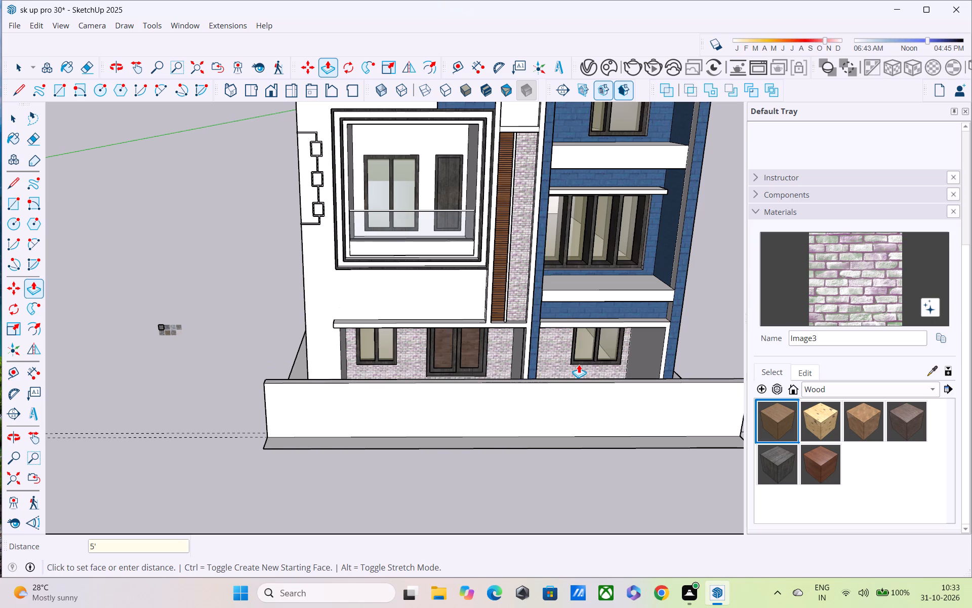
scroll(579, 364, "down", 2)
middle_click_drag(580, 379, 845, 395)
middle_click_drag(664, 404, 795, 427)
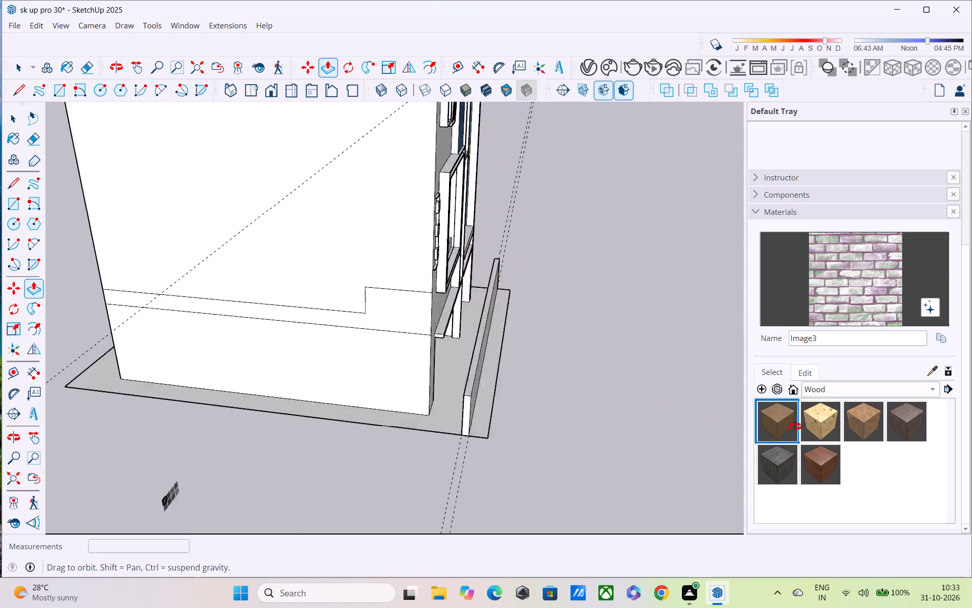
Mark off a 9" wide, 5' high strip on the front boundary wall's inner face, at its left end.
middle_click_drag(795, 427, 914, 411)
middle_click_drag(671, 409, 812, 358)
scroll(812, 358, "up", 1)
scroll(640, 364, "up", 2)
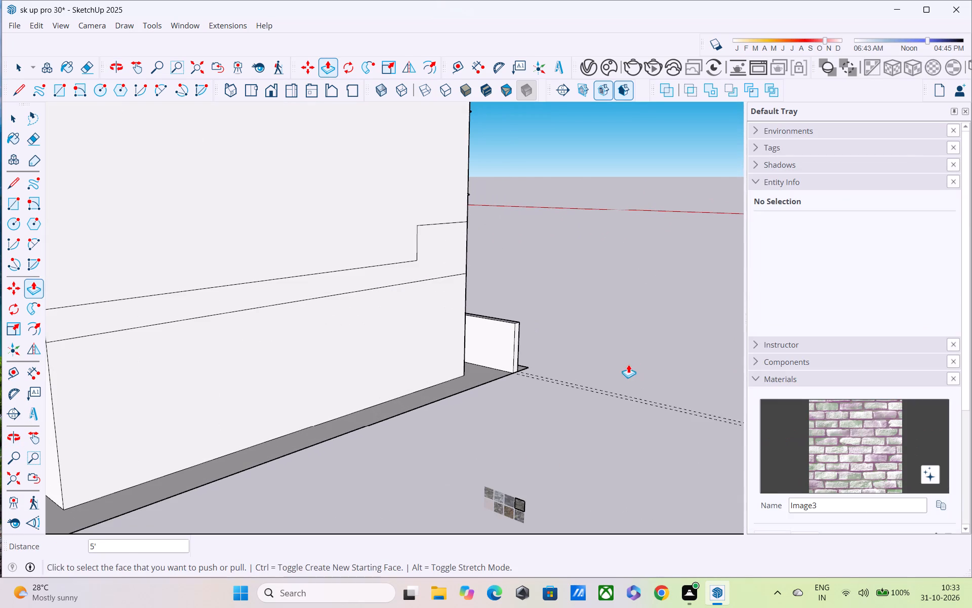
key("space")
key("l")
scroll(509, 351, "up", 2)
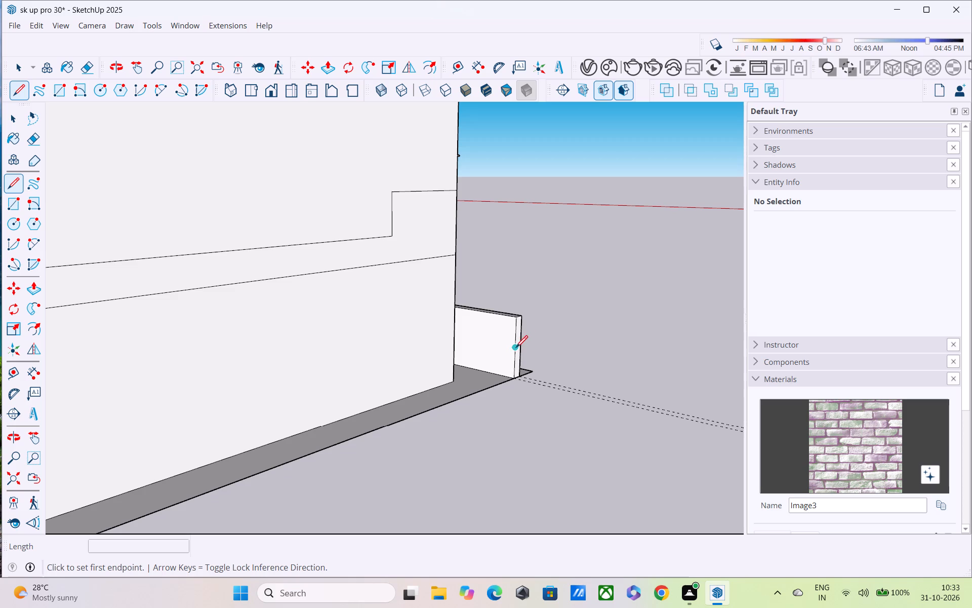
left_click(516, 318)
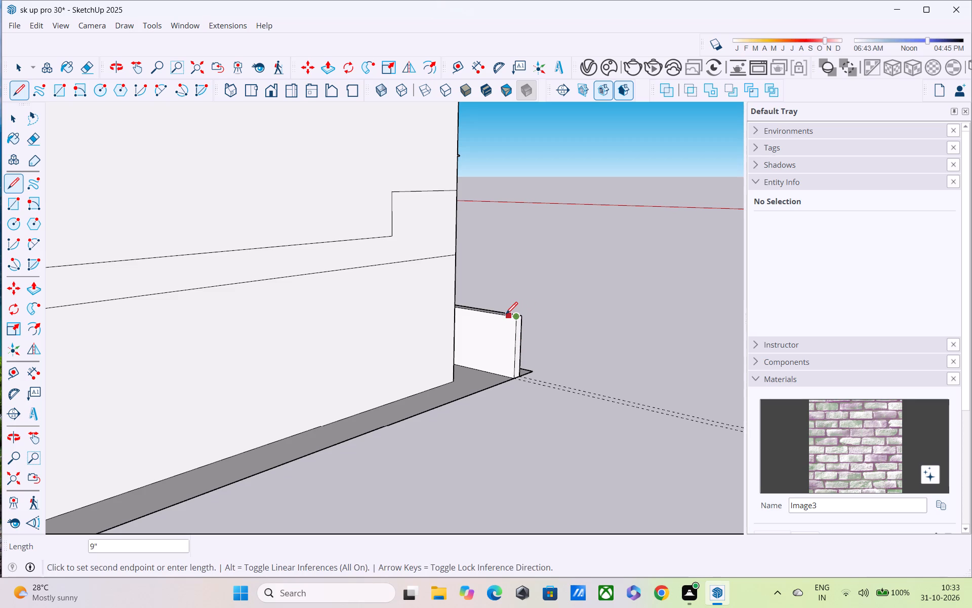
left_click(505, 315)
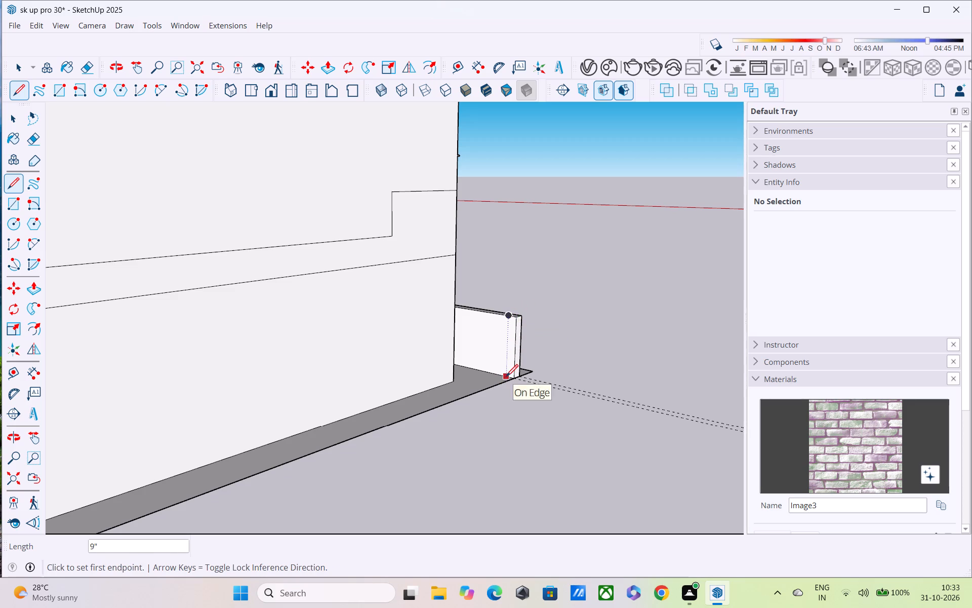
left_click(506, 377)
left_click(511, 314)
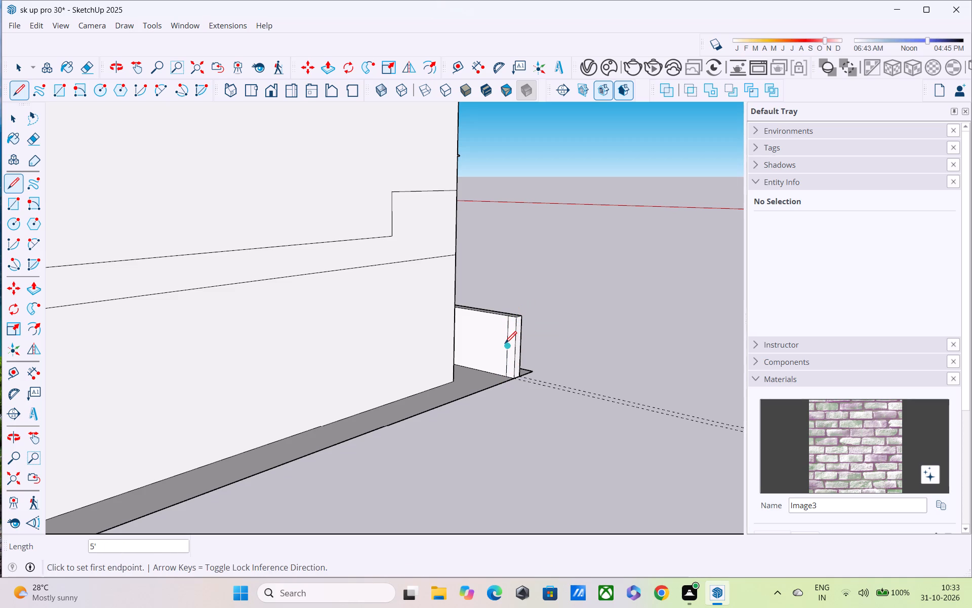
Push/Pull the marked strip 47' 3" along the plot's left edge to the rear corner, forming the left side boundary wall.
key("p")
left_click(510, 348)
scroll(417, 404, "down", 3)
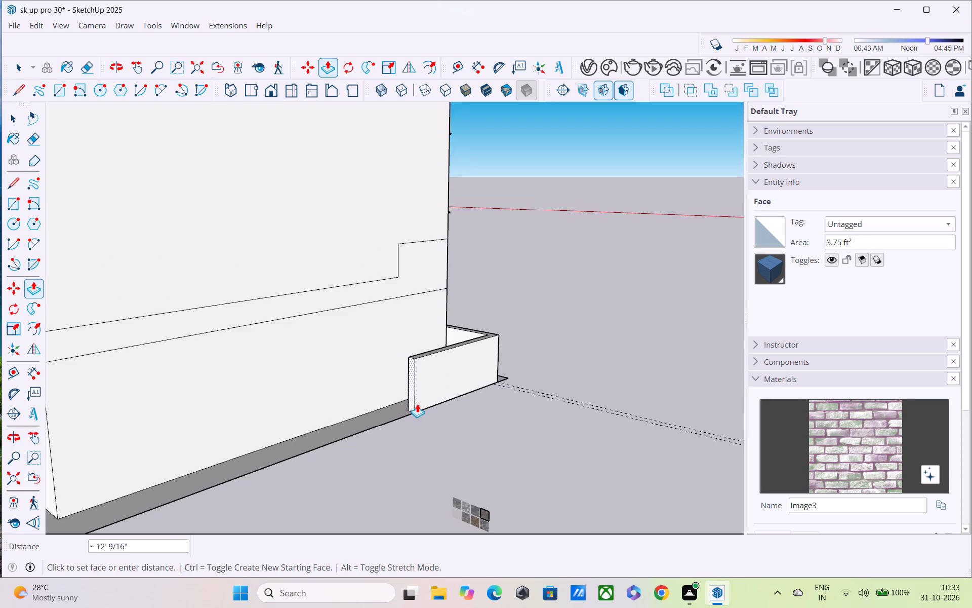
middle_click_drag(420, 404, 685, 393, "shift")
middle_click_drag(472, 477, 540, 356, "shift")
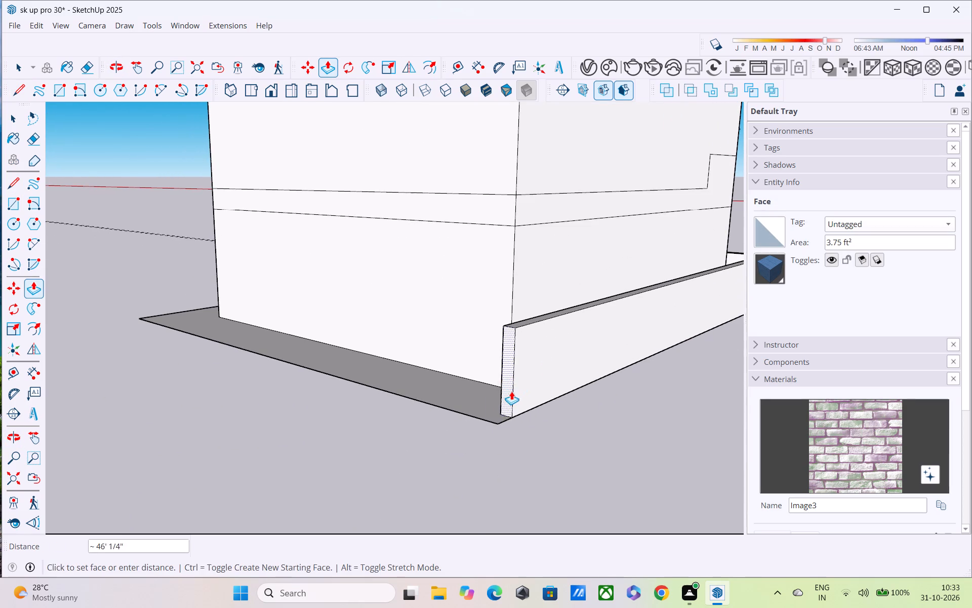
left_click(495, 409)
Mark off a 9" wide, 5' high strip on the left boundary wall's inner face, at its rear end.
middle_click_drag(507, 415, 945, 475)
middle_click_drag(744, 452, 647, 477, "shift")
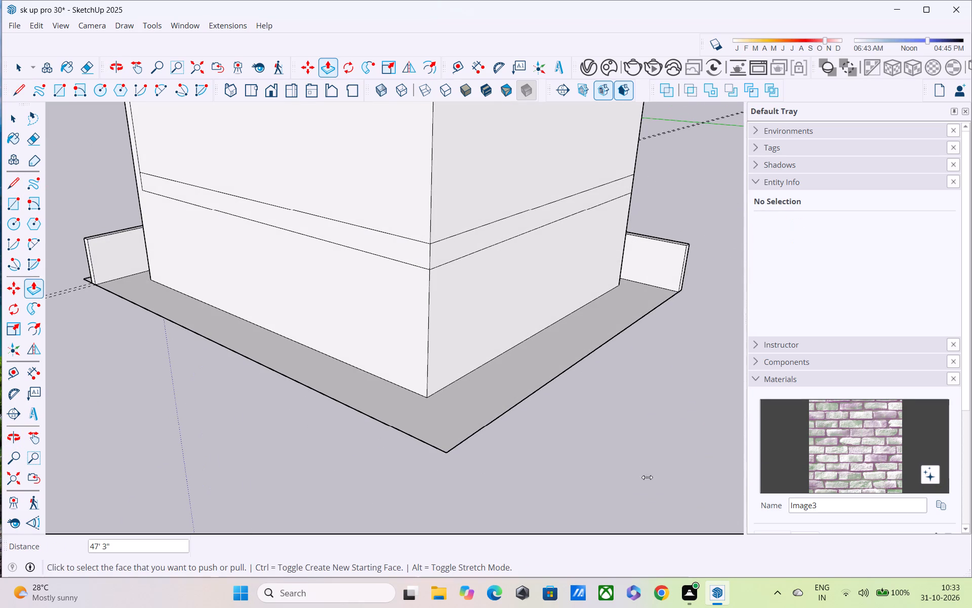
middle_click_drag(647, 477, 607, 481, "shift")
middle_click_drag(586, 455, 415, 487)
middle_click_drag(415, 471, 517, 468)
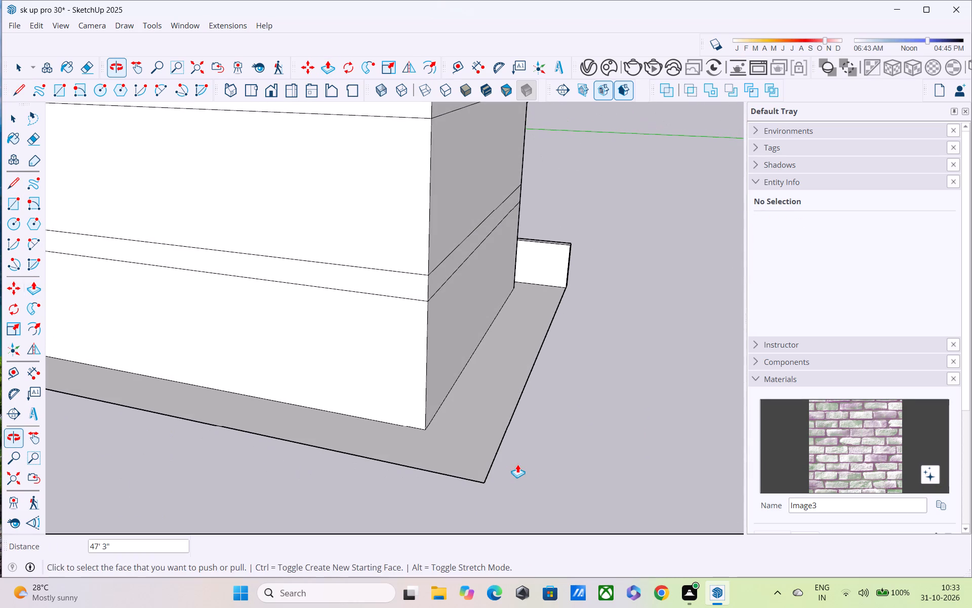
key("l")
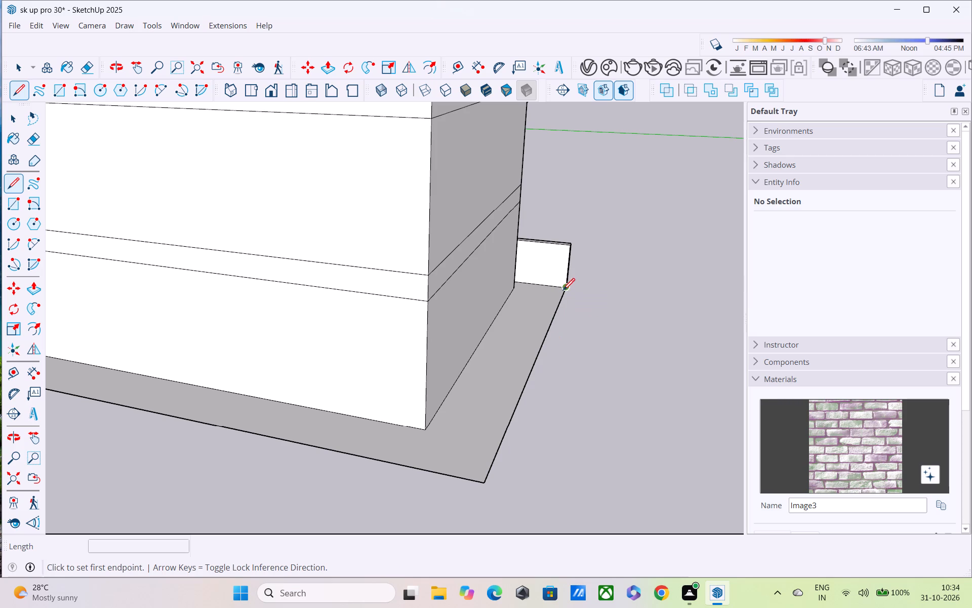
left_click(563, 291)
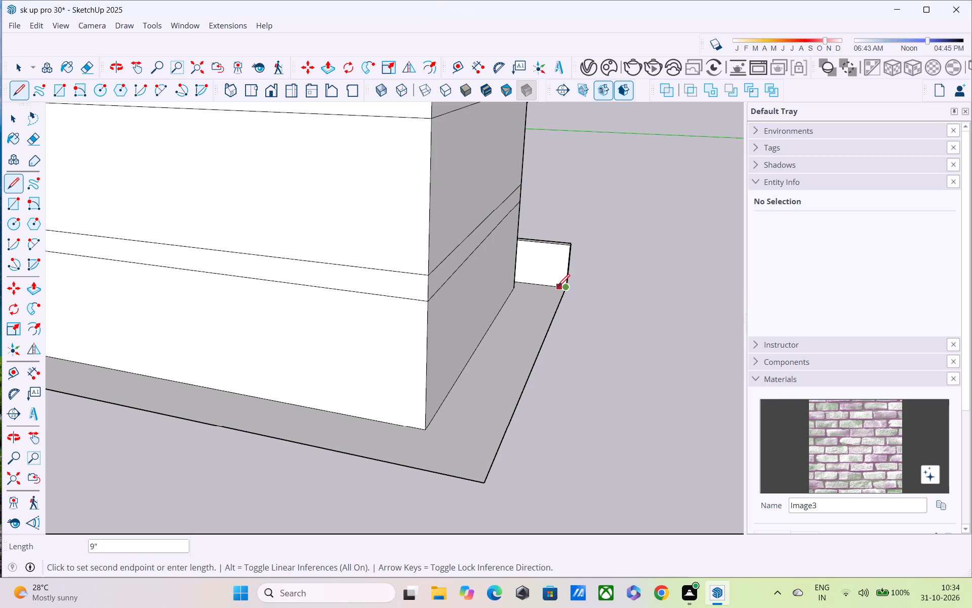
left_click(558, 287)
left_click(556, 290)
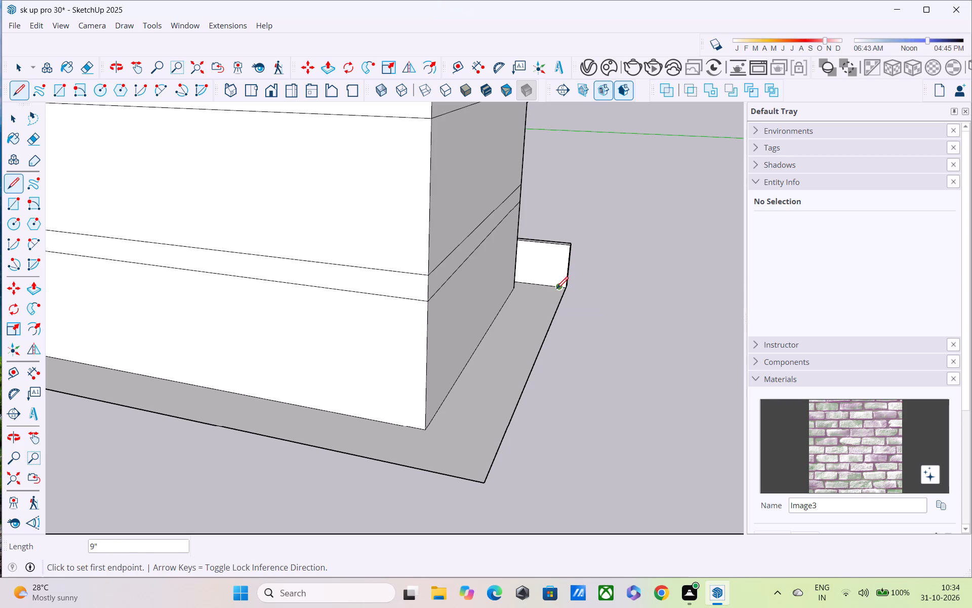
left_click(562, 245)
Push/Pull the strip 39' 3" along the plot's rear edge to form the rear boundary wall.
key("p")
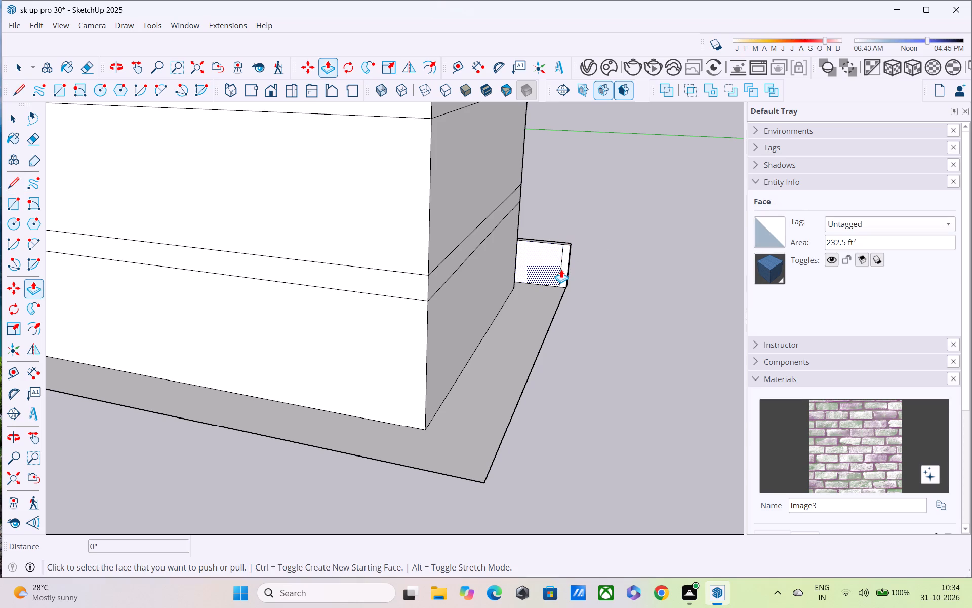
left_click(563, 273)
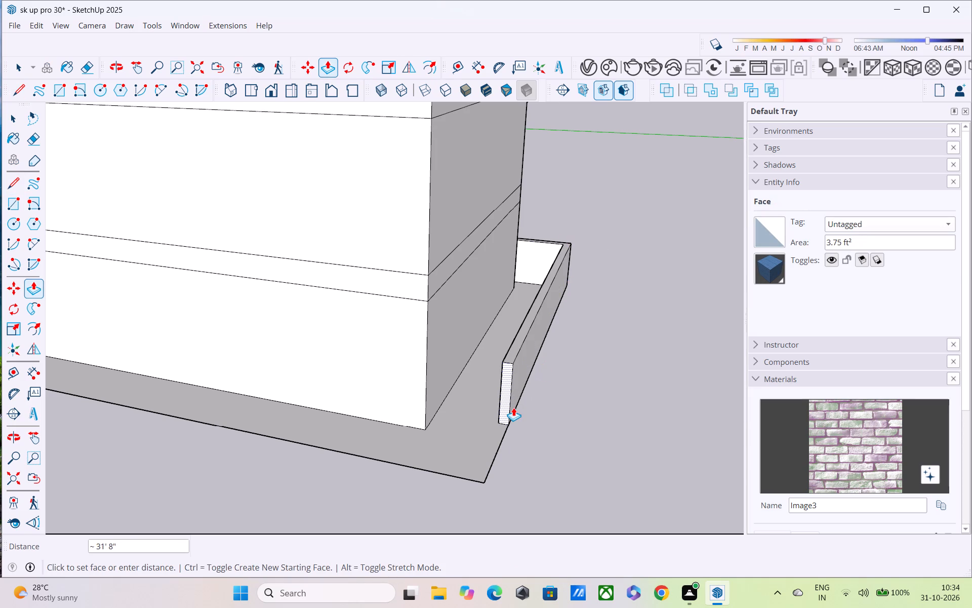
middle_click_drag(513, 407, 543, 330, "shift")
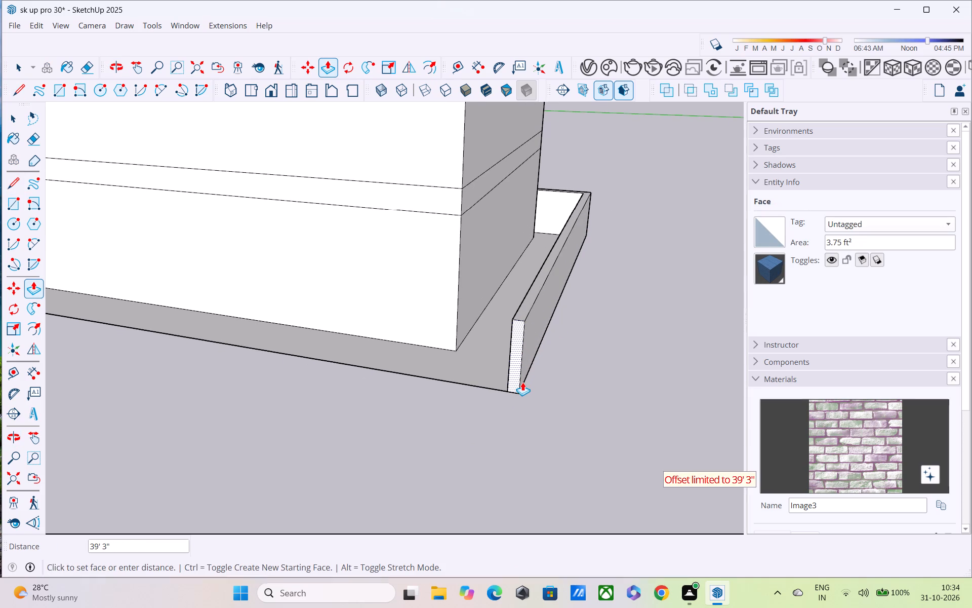
left_click(522, 382)
Mark off a 9" wide, 5' high strip on the rear boundary wall's inner face, at the plot's right edge.
middle_click_drag(511, 389, 757, 373)
middle_click_drag(648, 373, 655, 450, "shift")
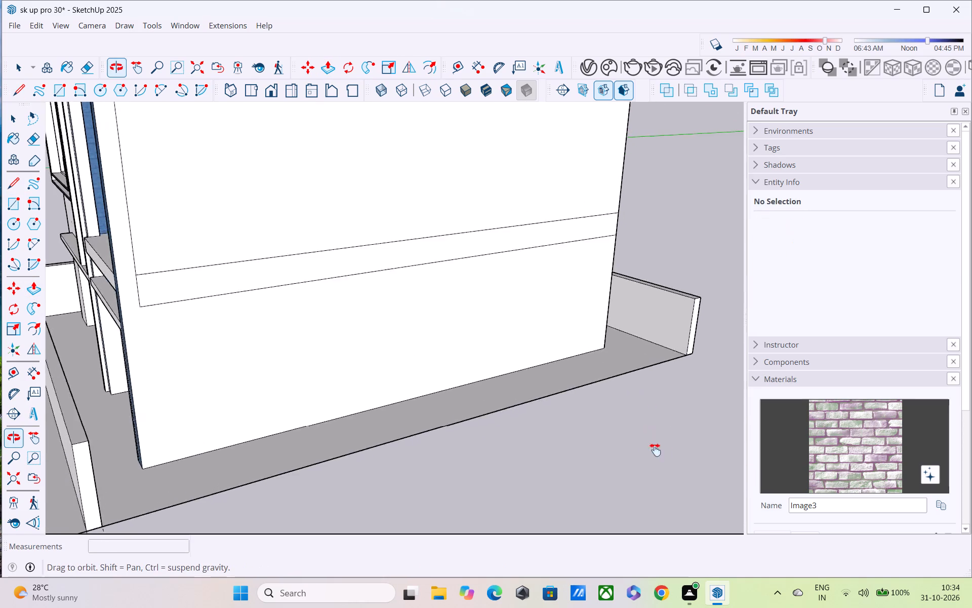
middle_click_drag(655, 450, 524, 354, "shift")
middle_click_drag(524, 355, 736, 337)
key("l")
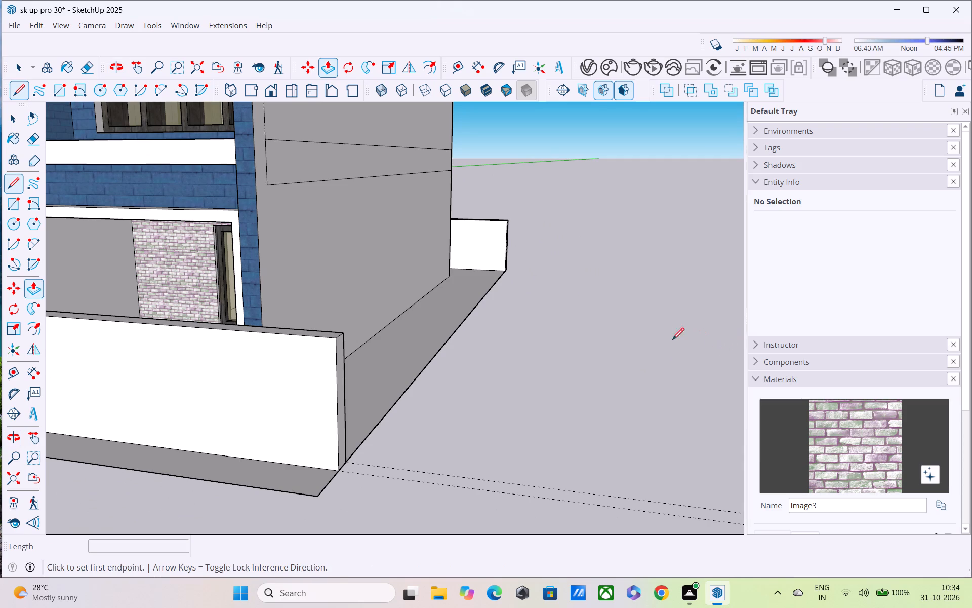
scroll(500, 271, "up", 7)
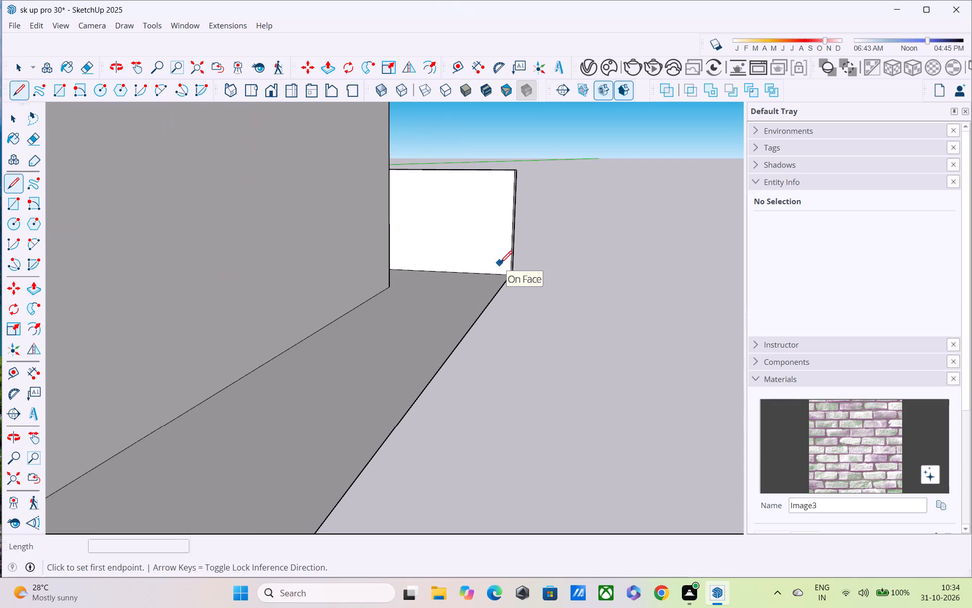
left_click(509, 275)
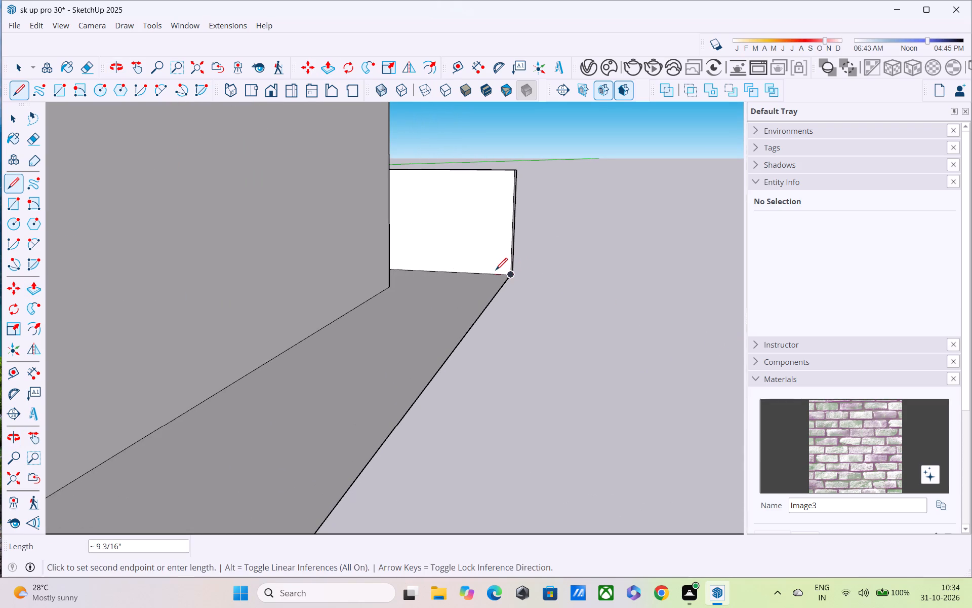
left_click(493, 274)
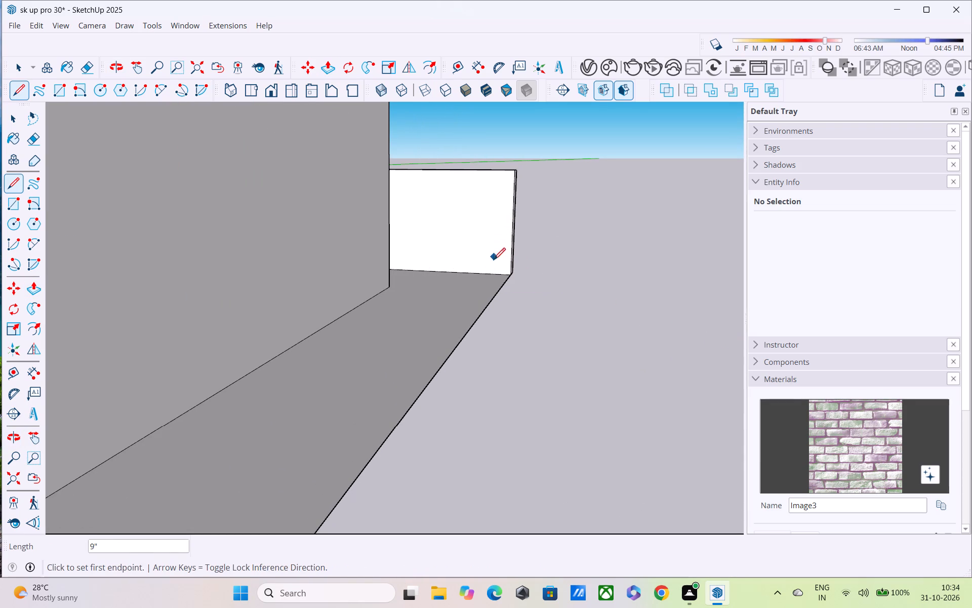
left_click(497, 279)
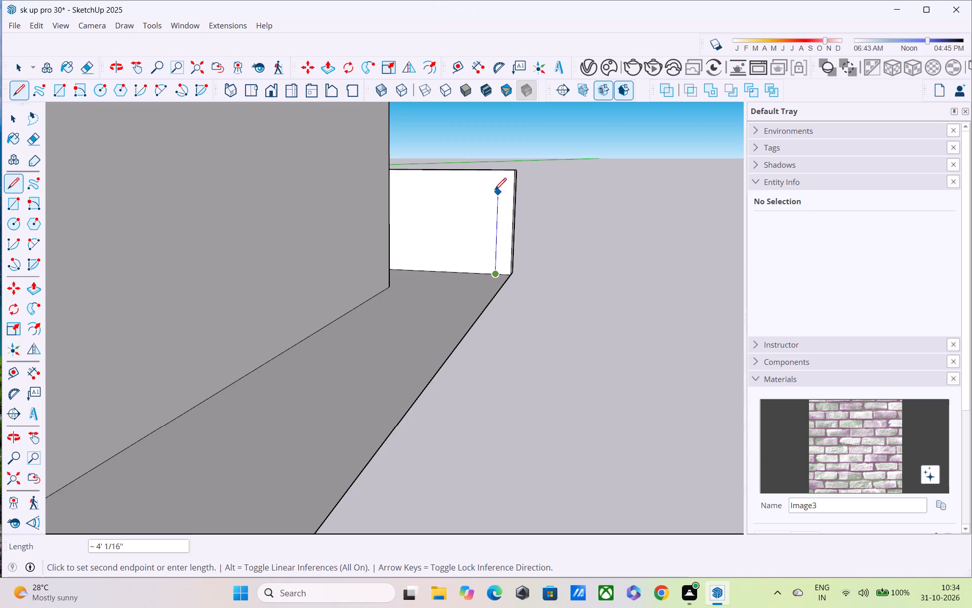
left_click(496, 172)
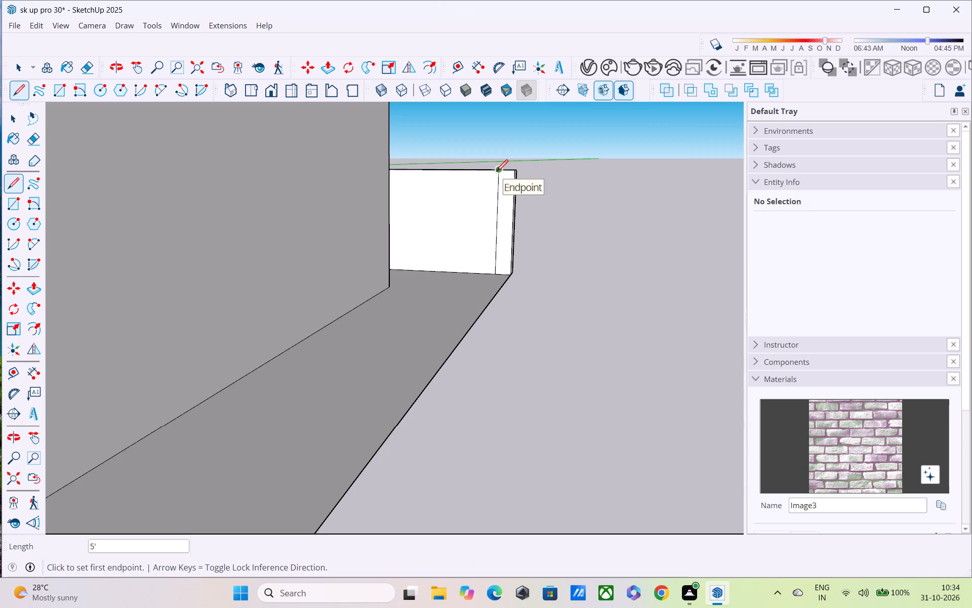
Push/Pull the strip in stages along the plot's right edge until it meets the front wall, closing the boundary.
scroll(496, 174, "right", 2)
key("p")
left_click(523, 225)
scroll(523, 274, "down", 5)
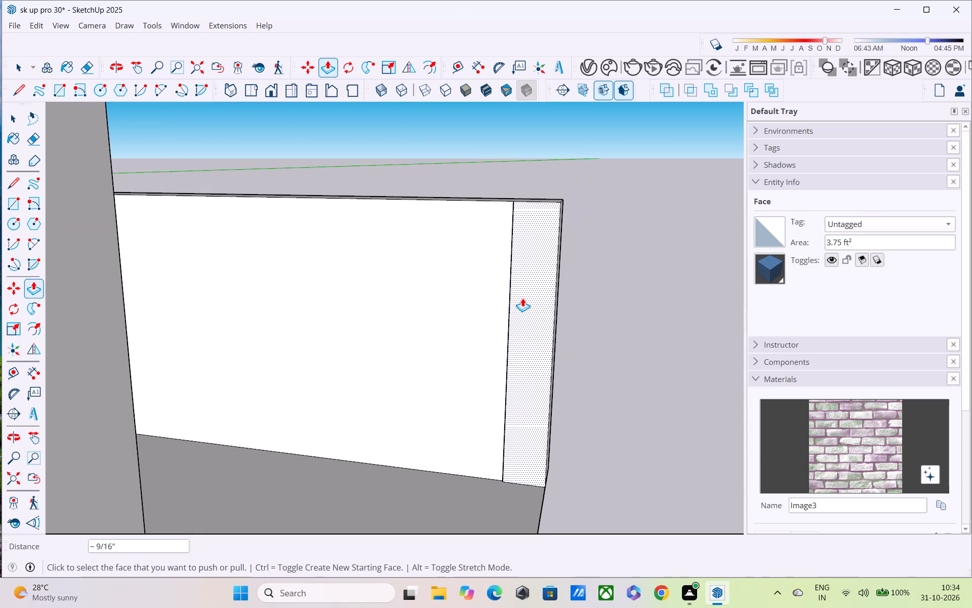
left_click_drag(521, 298, 492, 367)
scroll(473, 380, "down", 5)
middle_click_drag(472, 381, 550, 234, "shift")
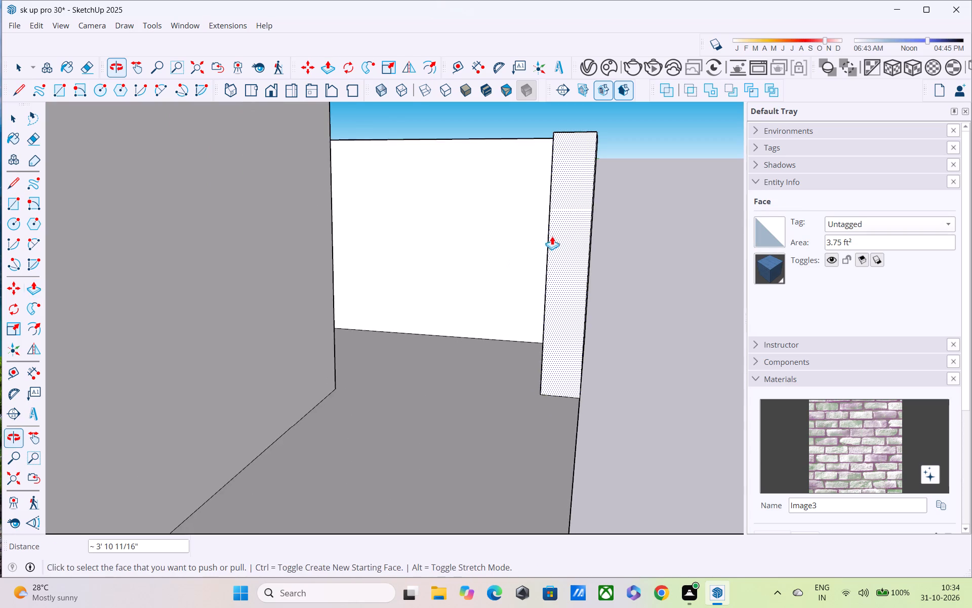
scroll(553, 263, "down", 5)
left_click_drag(570, 265, 551, 363)
scroll(544, 362, "down", 3)
middle_click_drag(541, 356, 541, 280, "shift")
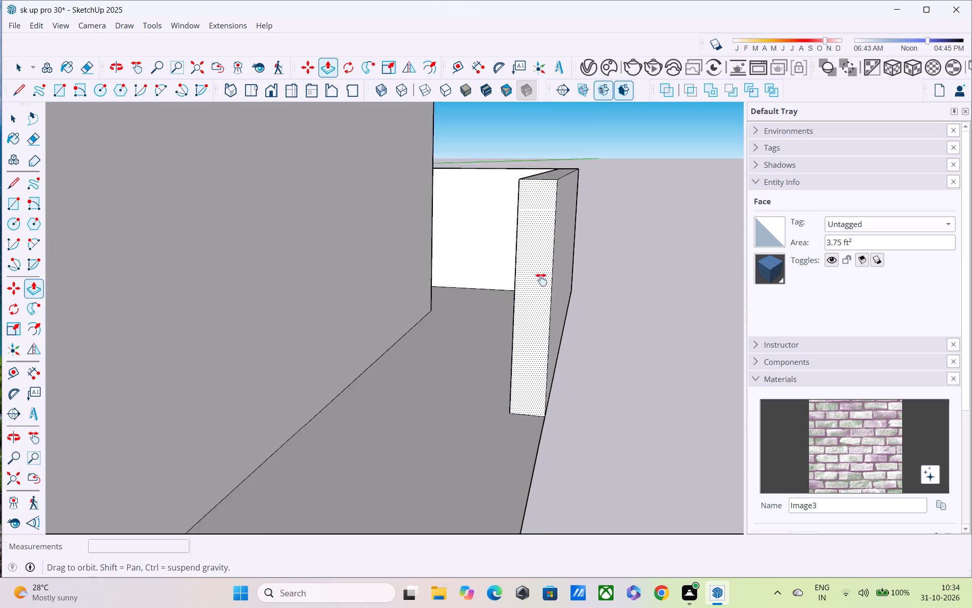
middle_click_drag(541, 280, 546, 248, "shift")
scroll(547, 247, "down", 4)
left_click_drag(534, 280, 421, 478)
scroll(418, 460, "down", 4)
middle_click_drag(424, 404, 470, 270, "shift")
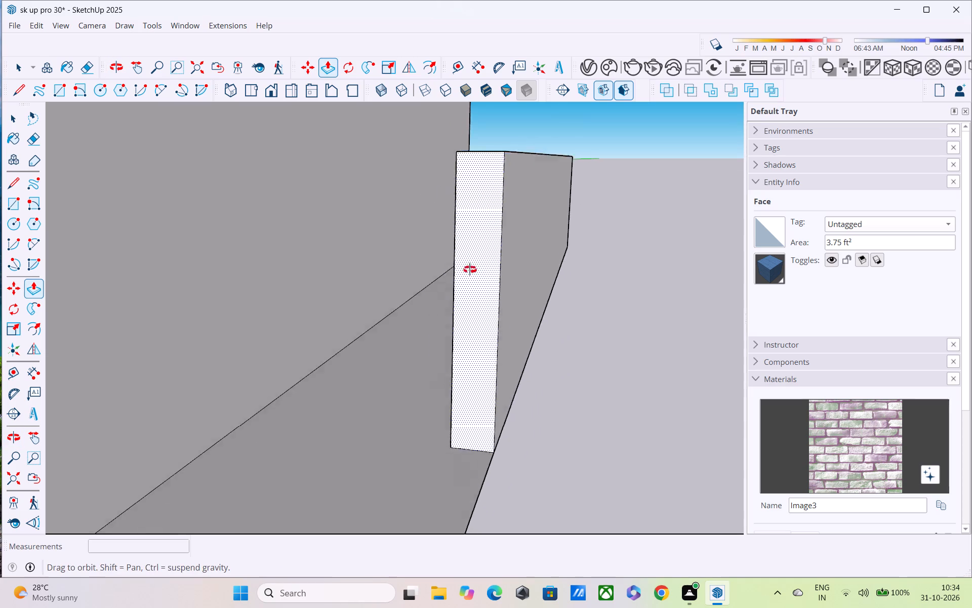
middle_click_drag(470, 270, 471, 268, "shift")
scroll(472, 267, "up", 1)
scroll(474, 265, "down", 8)
middle_click_drag(479, 305, 510, 180)
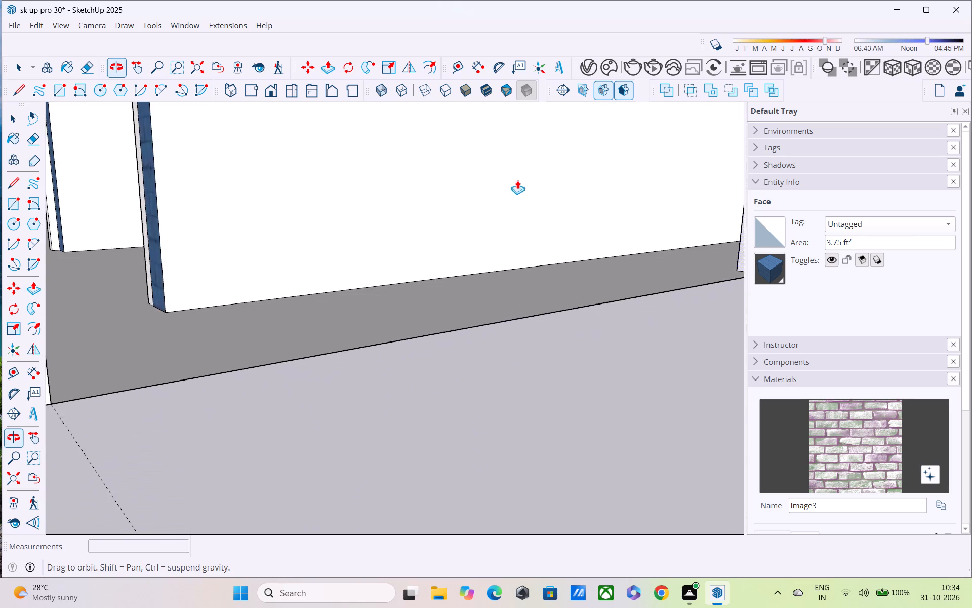
scroll(518, 187, "down", 4)
left_click_drag(678, 212, 651, 224)
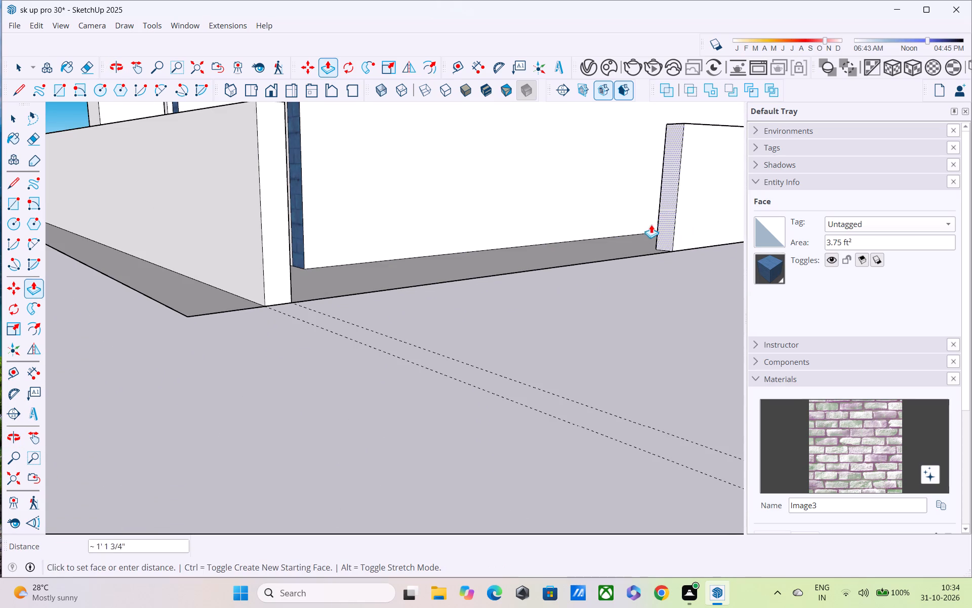
left_click_drag(651, 224, 277, 264)
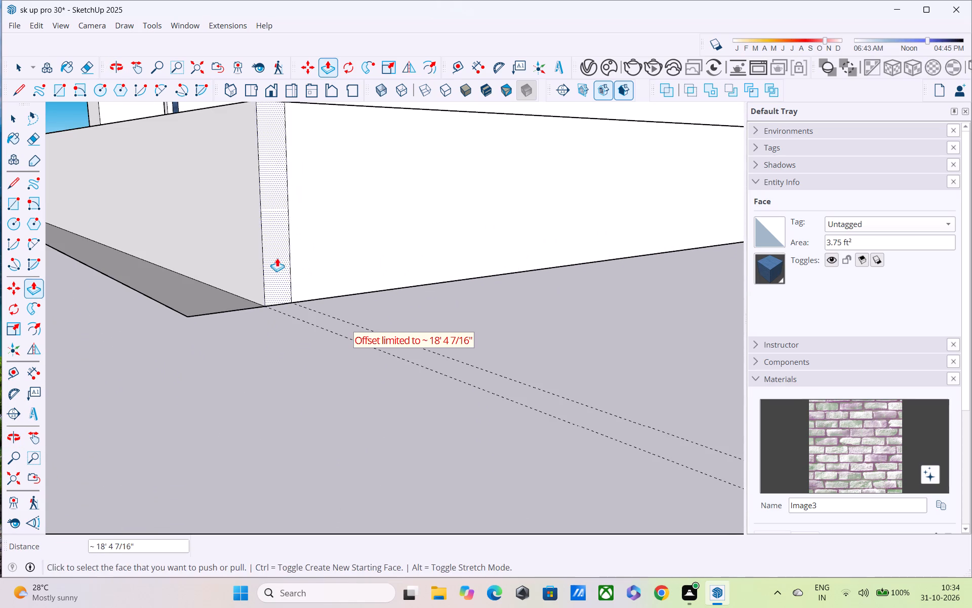
Examine the boundary wall around the building from the front, above and below.
scroll(277, 258, "down", 1)
middle_click_drag(280, 260, 452, 321)
scroll(454, 301, "down", 4)
middle_click_drag(326, 311, 601, 258)
scroll(602, 250, "down", 4)
middle_click_drag(600, 256, 598, 256)
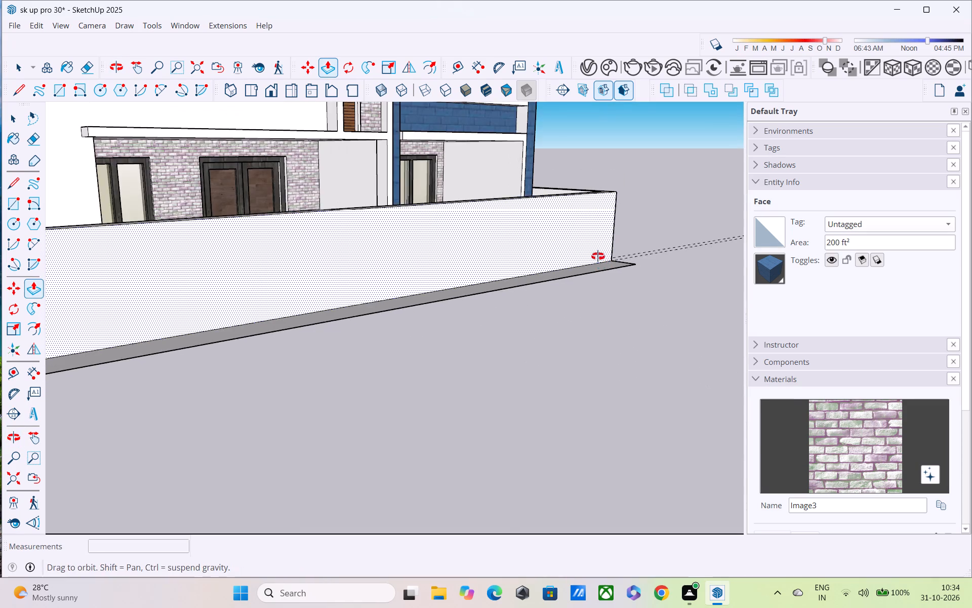
middle_click_drag(598, 256, 452, 258)
scroll(452, 258, "up", 1)
middle_click_drag(454, 251, 490, 328, "shift")
scroll(455, 251, "down", 1, "shift")
scroll(485, 309, "down", 2)
middle_click_drag(492, 341, 489, 428)
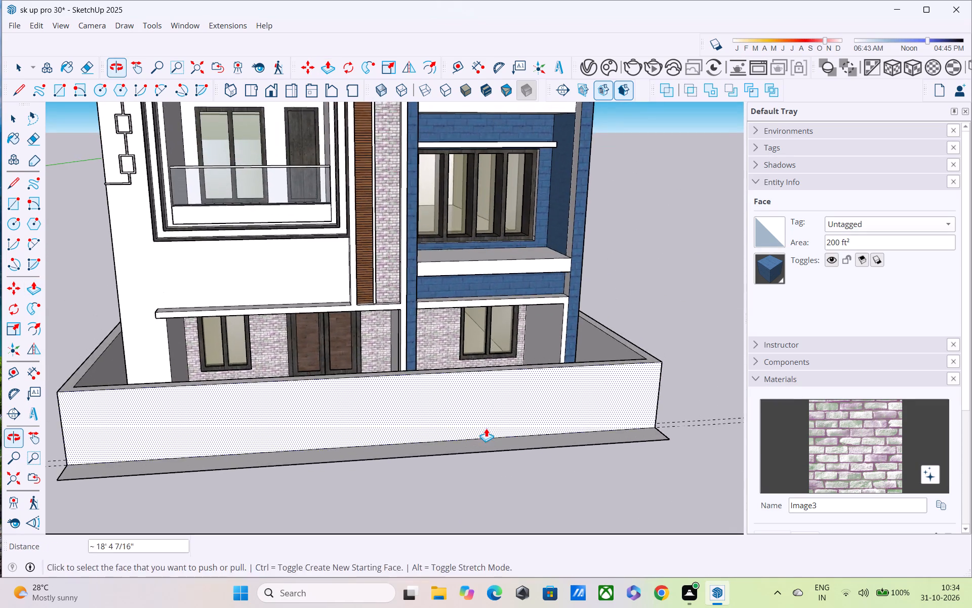
middle_click_drag(477, 421, 494, 379)
scroll(494, 379, "up", 1)
scroll(498, 365, "down", 5)
middle_click_drag(497, 401, 495, 326)
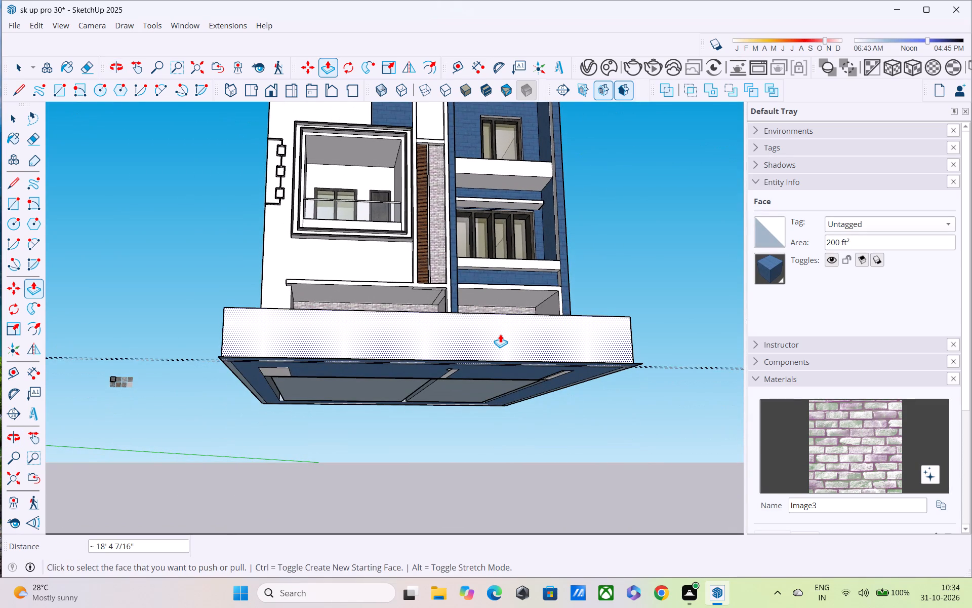
Place a vertical guide on the front boundary wall's outer face, about 5' 8" in from its left end.
key("t")
middle_click_drag(481, 321, 470, 441)
scroll(338, 412, "up", 3)
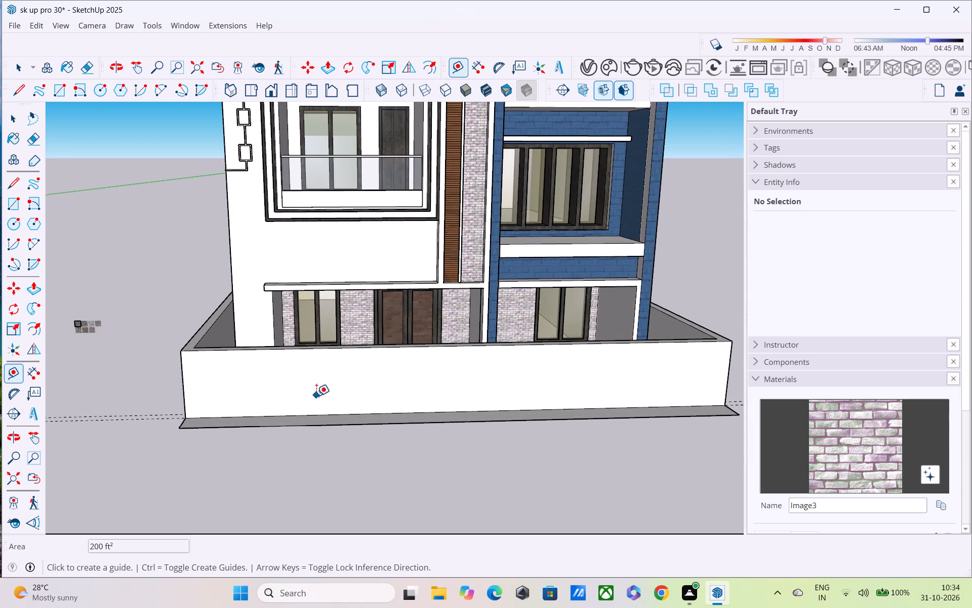
left_click(184, 365)
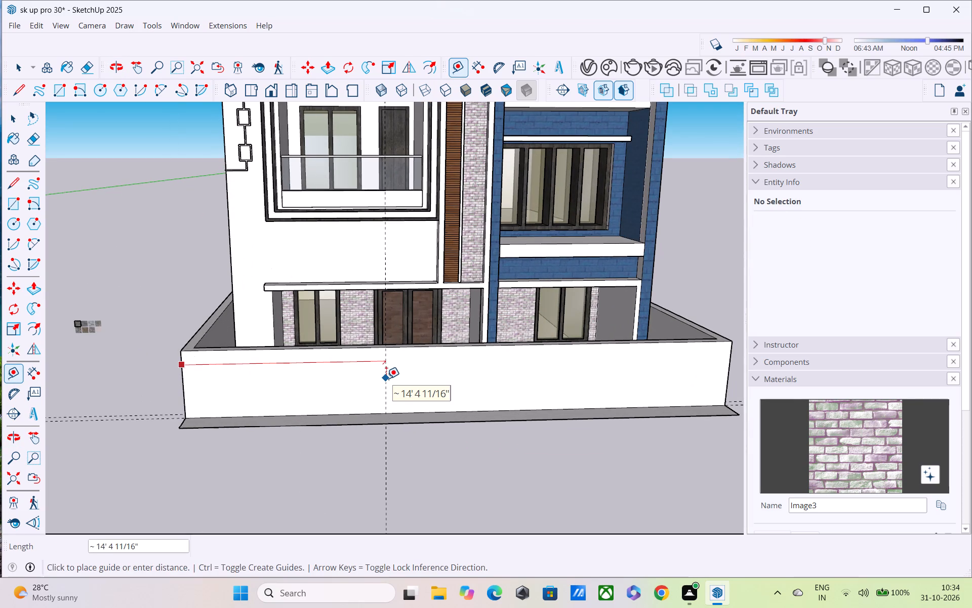
middle_click_drag(320, 362, 434, 322)
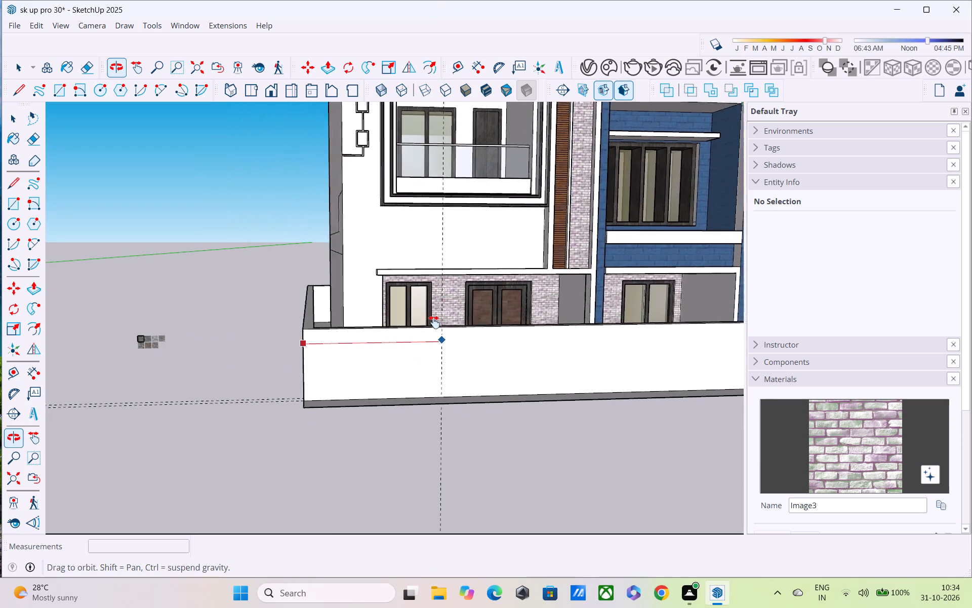
middle_click_drag(434, 322, 448, 320)
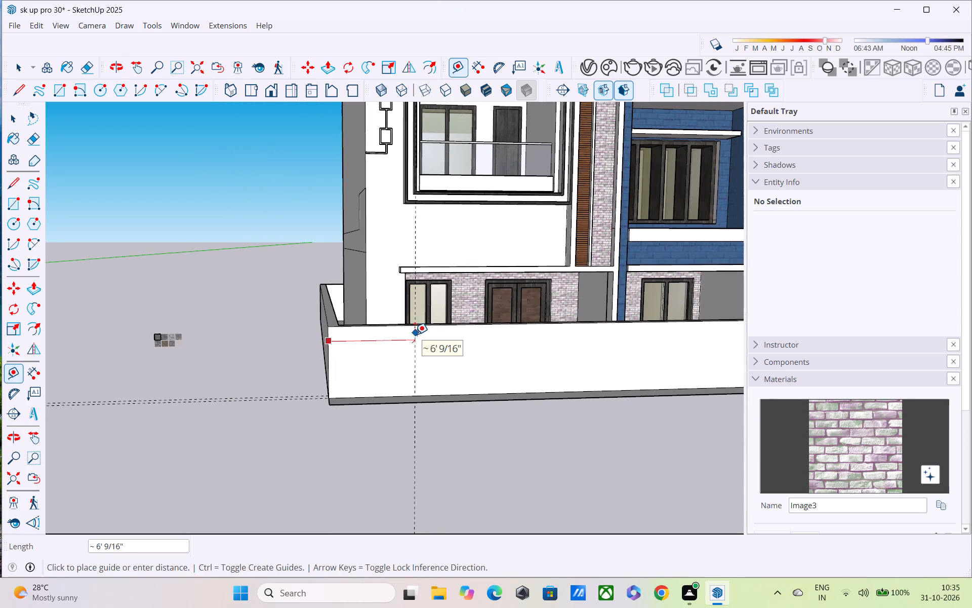
middle_click_drag(412, 337, 372, 336)
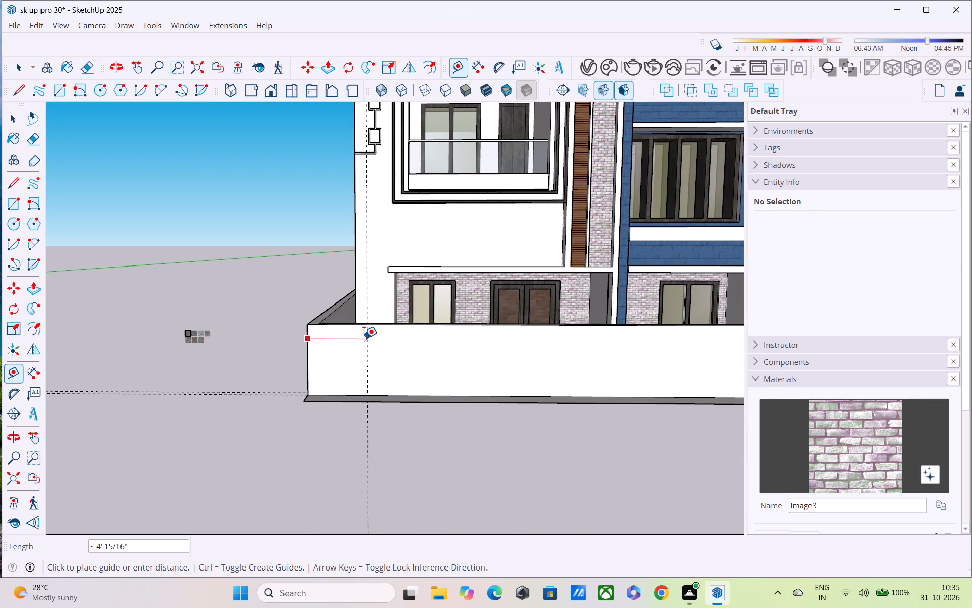
left_click(389, 338)
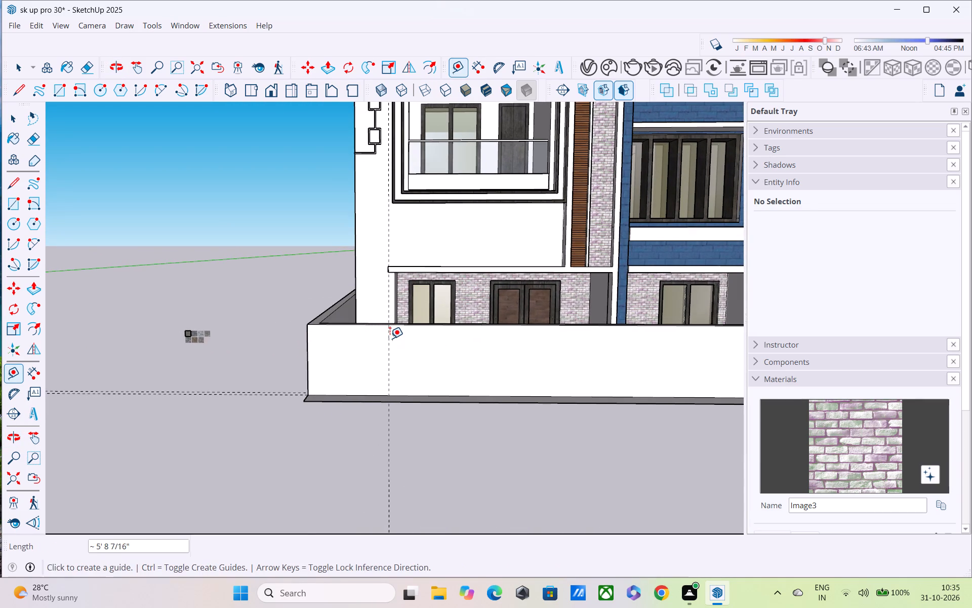
Place a second vertical guide on the front boundary wall, 10' to the right of the first guide.
left_click(390, 338)
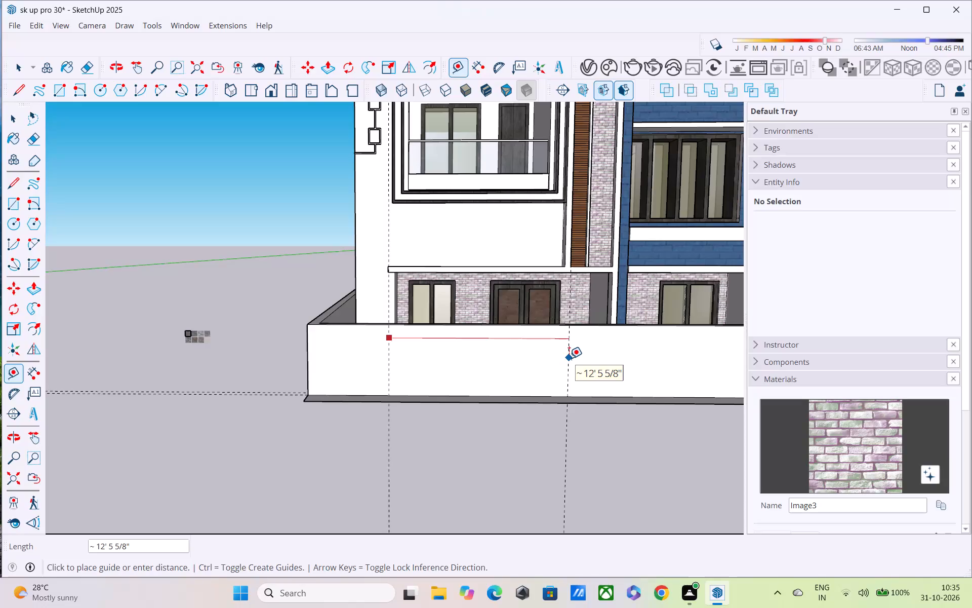
type("10'")
key("Return")
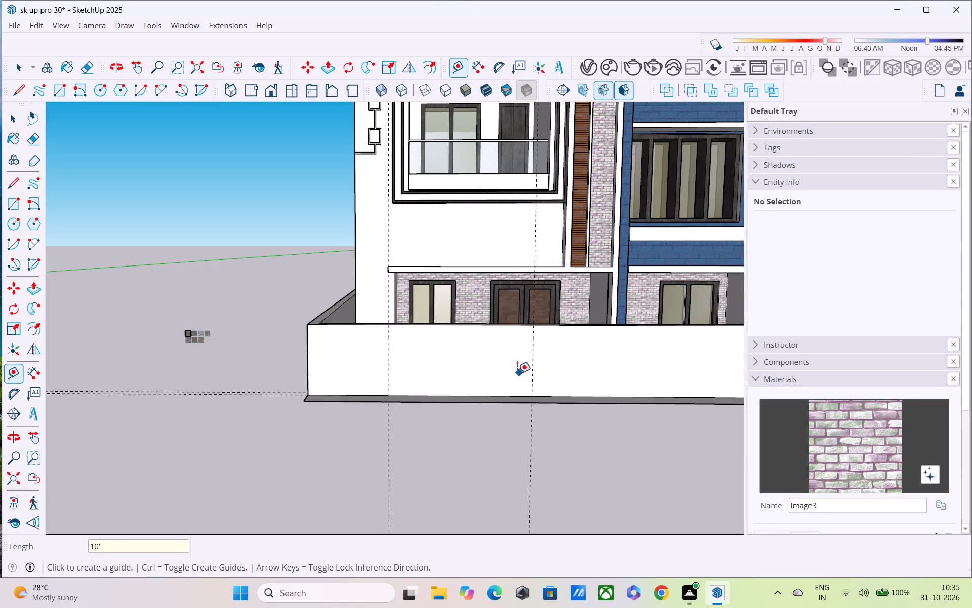
Draw the first division line along the left guide down the front wall's outer face, and continue it across the wall's top.
key("l")
scroll(437, 328, "up", 2)
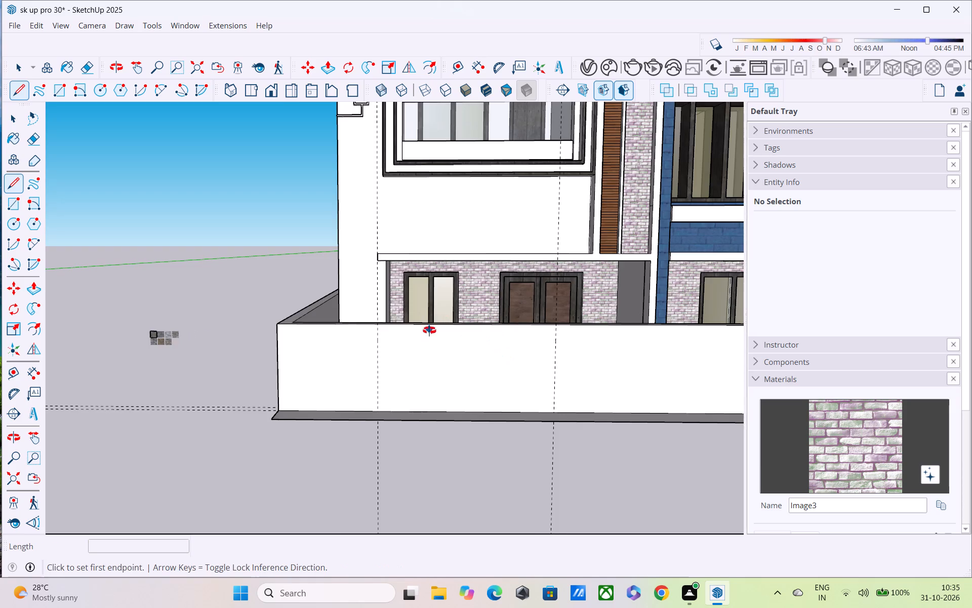
middle_click_drag(429, 330, 311, 515)
scroll(316, 395, "up", 3)
left_click(338, 381)
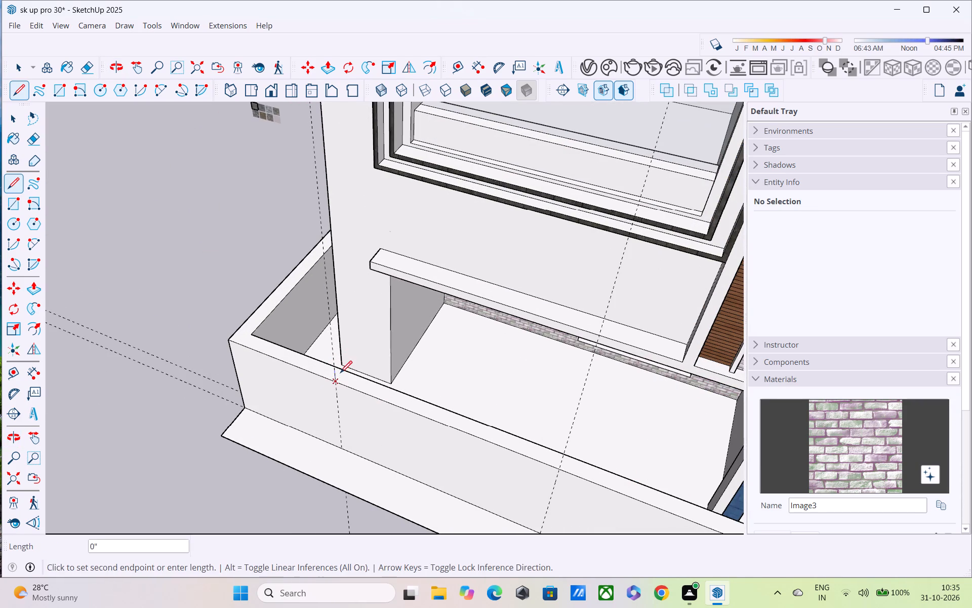
scroll(347, 375, "up", 7)
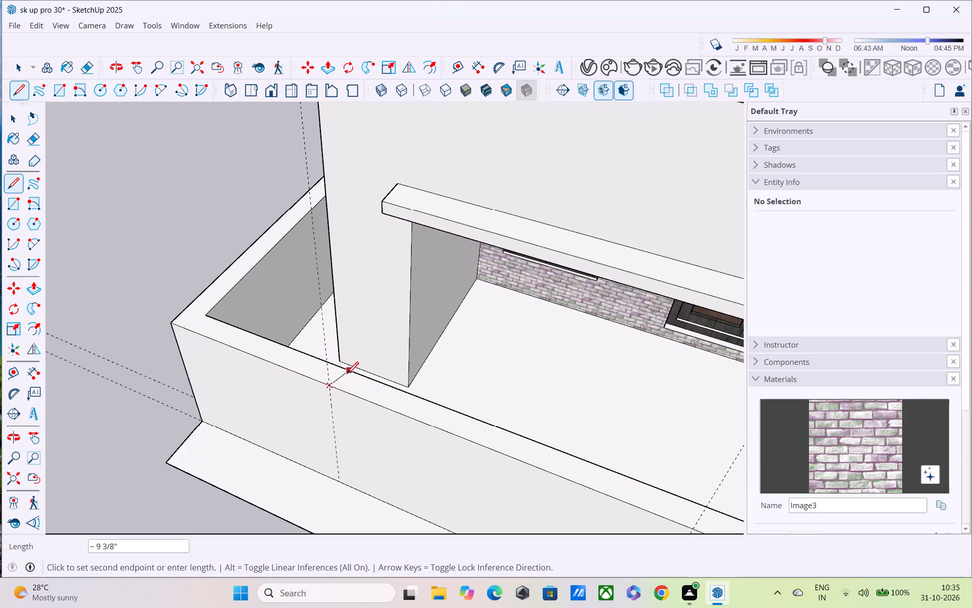
scroll(347, 375, "up", 2)
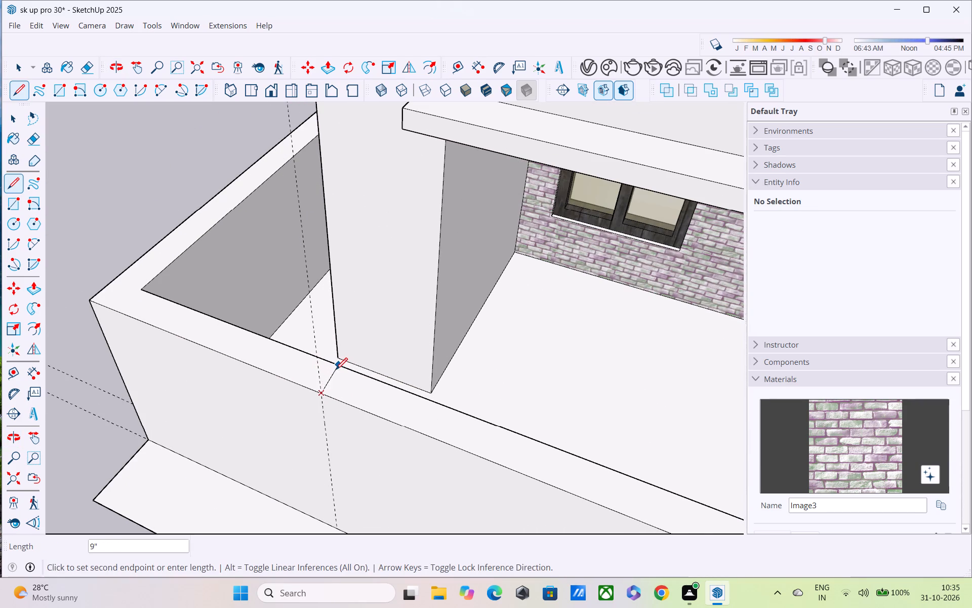
key("Escape")
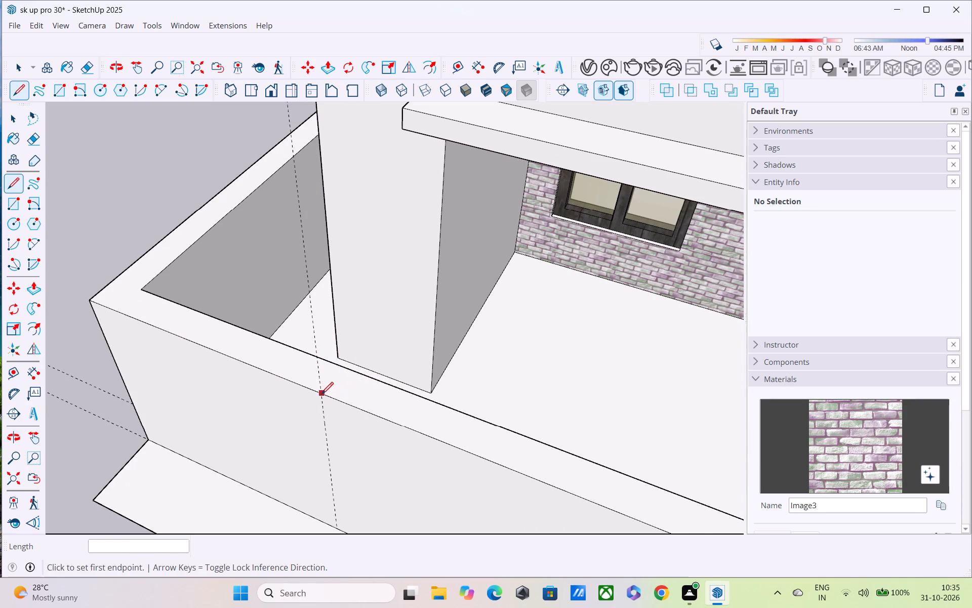
left_click(321, 395)
middle_click_drag(327, 434, 362, 212, "shift")
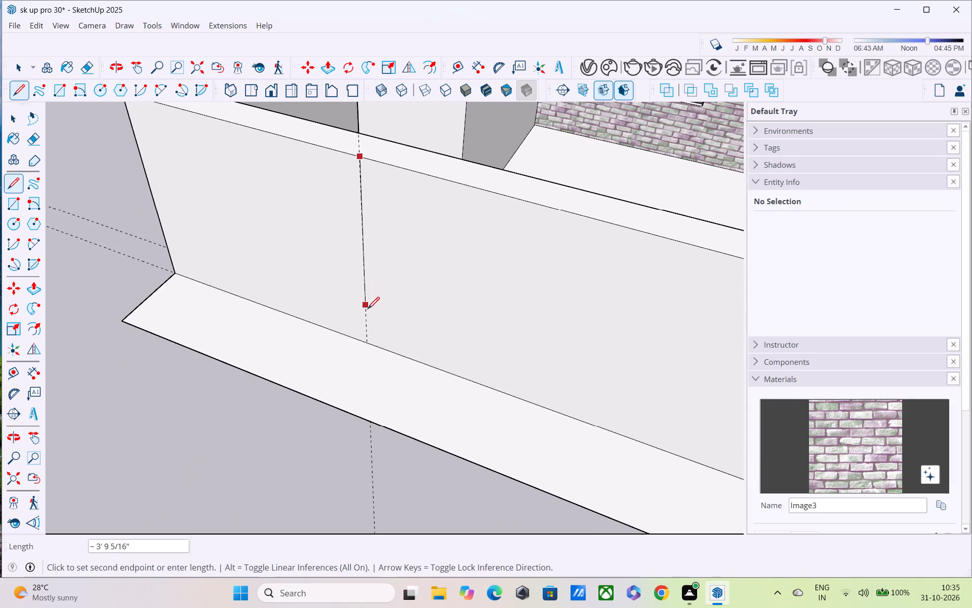
left_click(368, 349)
middle_click_drag(381, 353, 315, 452)
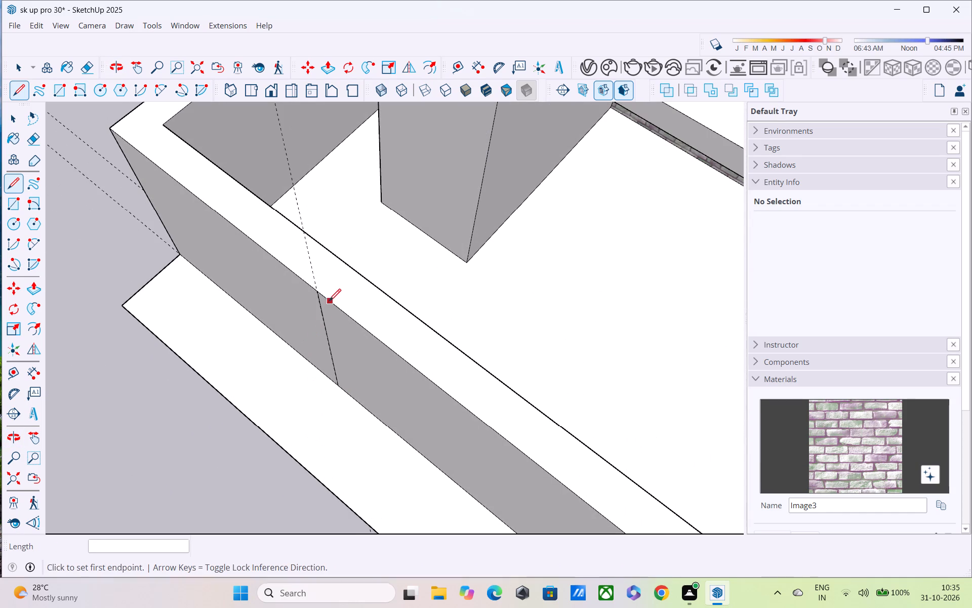
left_click(318, 295)
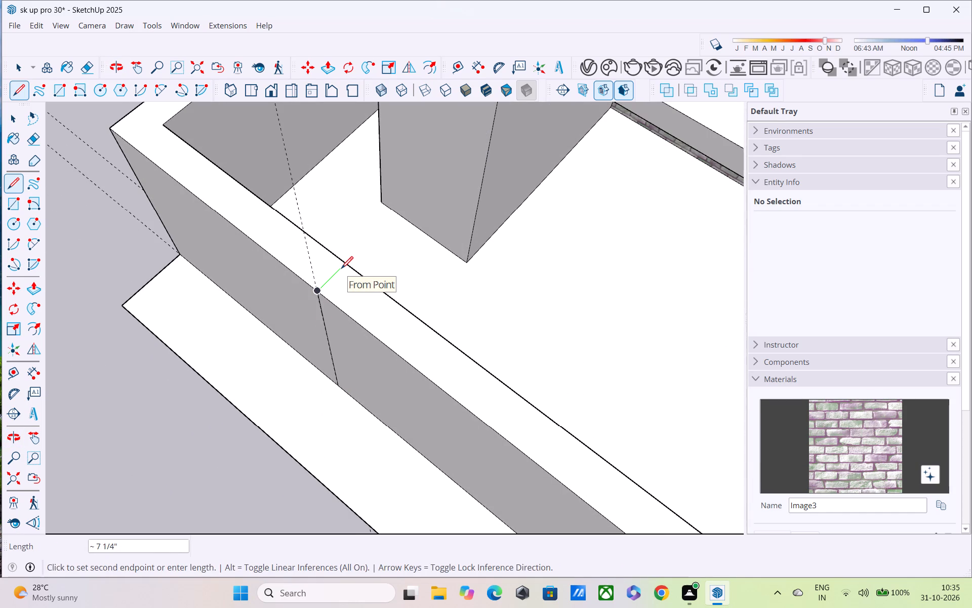
left_click(343, 268)
Draw the second division line along the other guide, 5' down the front wall's outer face and 9" across its top.
middle_click_drag(403, 341, 328, 209)
middle_click_drag(501, 397, 489, 379)
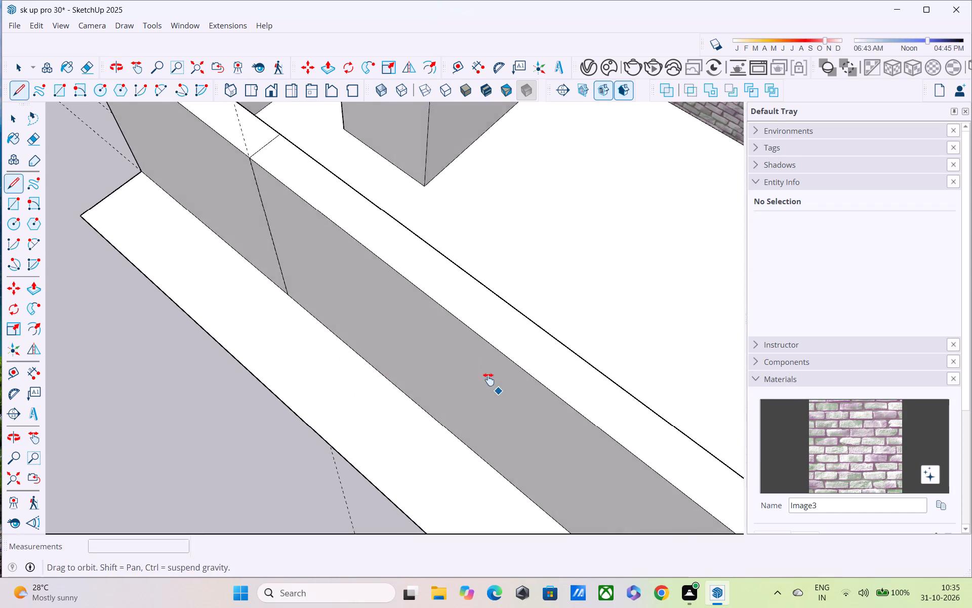
middle_click_drag(489, 379, 371, 216)
left_click(598, 325)
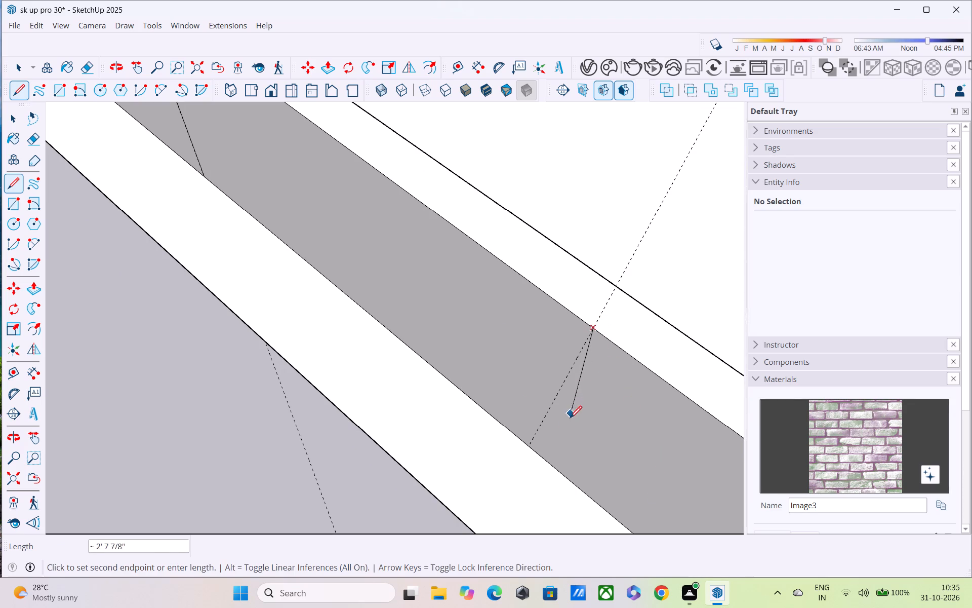
left_click(528, 451)
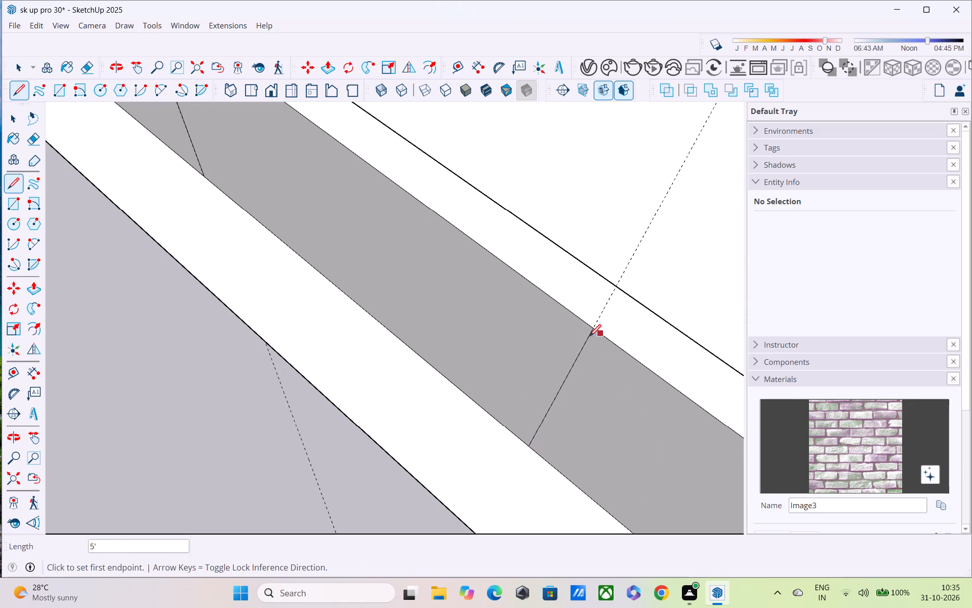
left_click(588, 331)
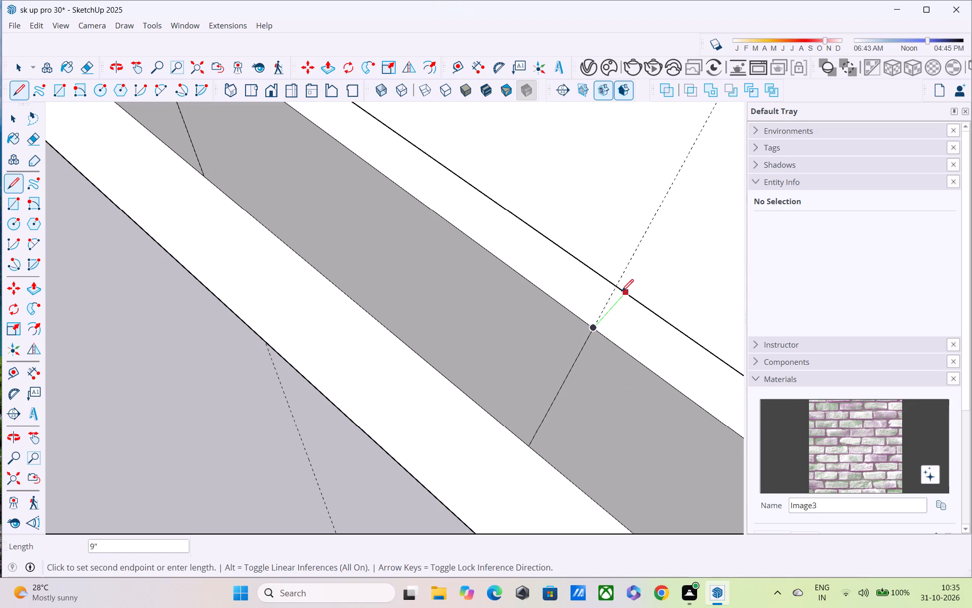
left_click(624, 289)
Delete the two vertical guides on the front boundary wall, keeping the drawn division lines.
middle_click_drag(609, 334, 645, 299)
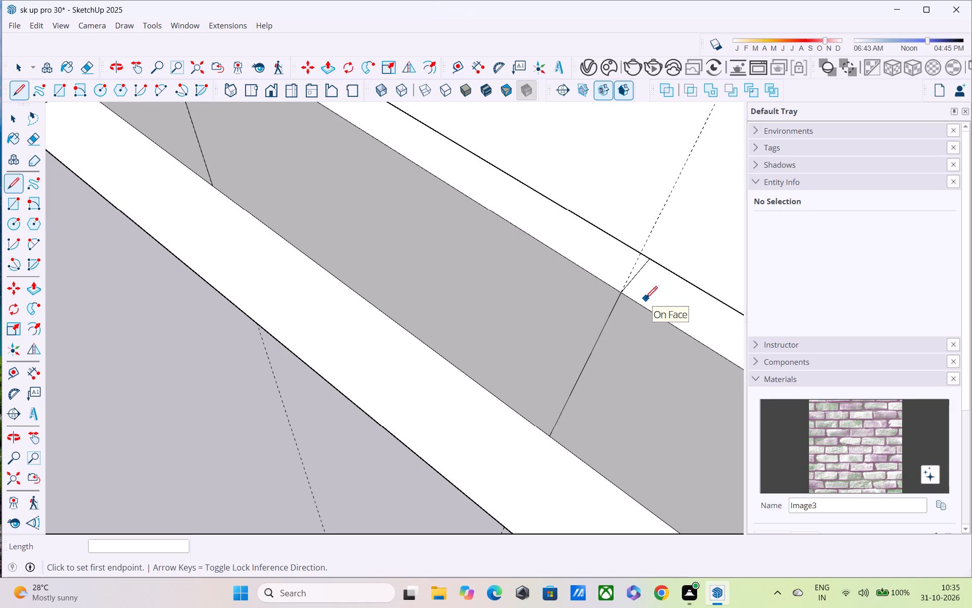
scroll(686, 278, "down", 3)
middle_click_drag(675, 351, 690, 390)
scroll(697, 357, "up", 1, "shift")
middle_click_drag(611, 391, 763, 311)
middle_click_drag(625, 370, 711, 463, "shift")
middle_click_drag(580, 344, 681, 437)
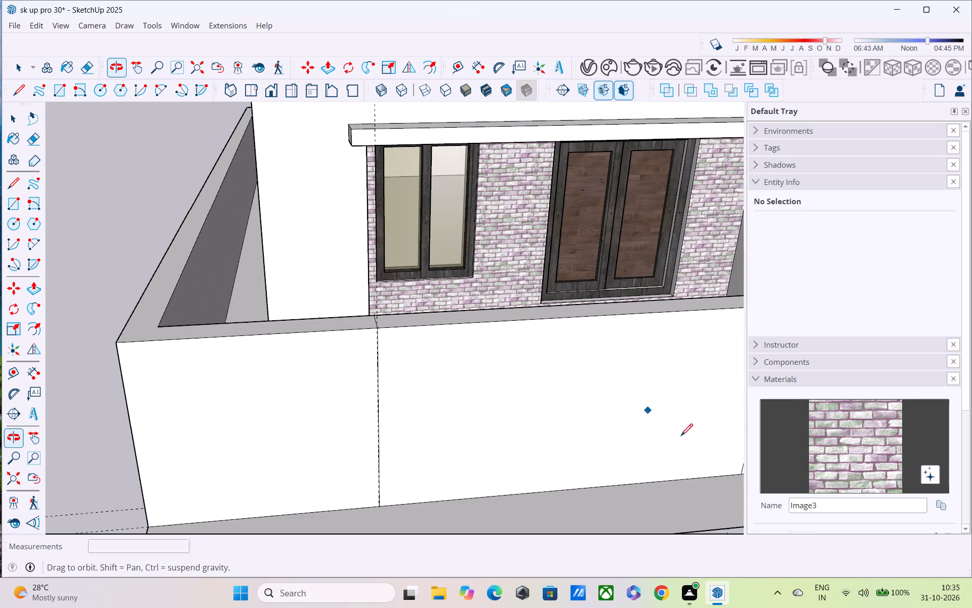
middle_click_drag(681, 437, 683, 443)
key("space")
scroll(436, 402, "up", 2)
middle_click_drag(428, 383, 435, 310)
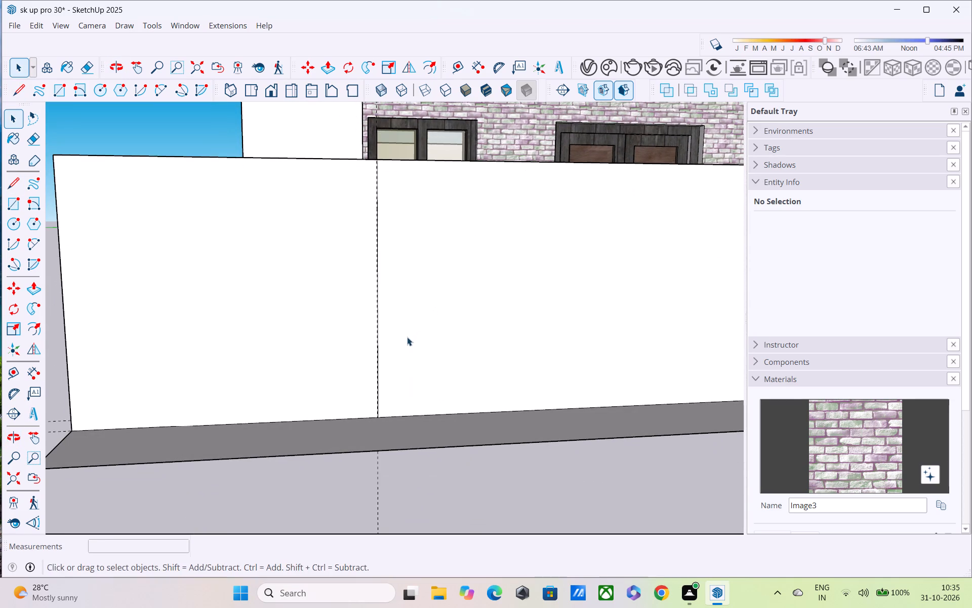
left_click(377, 291)
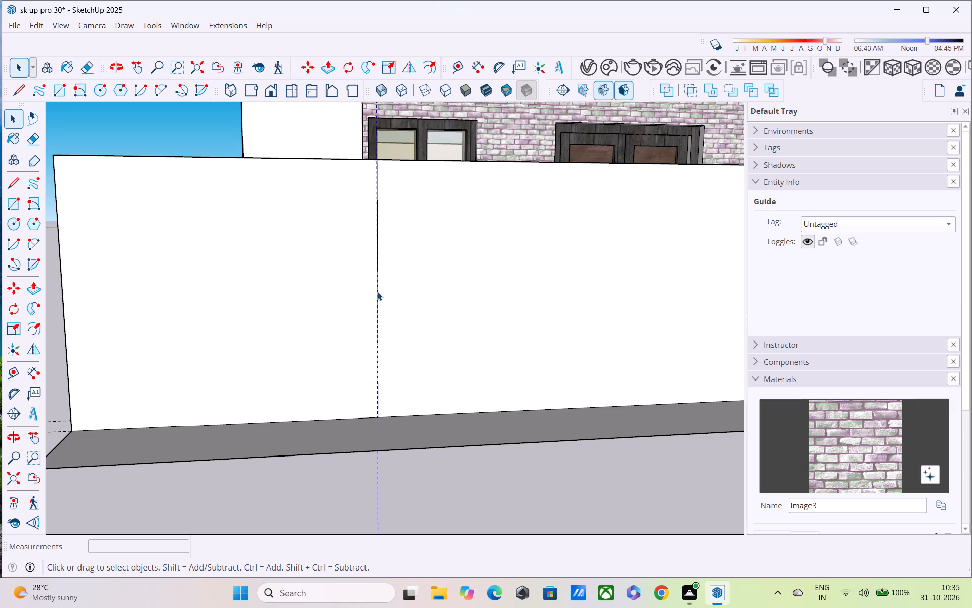
key("m")
left_click(377, 417)
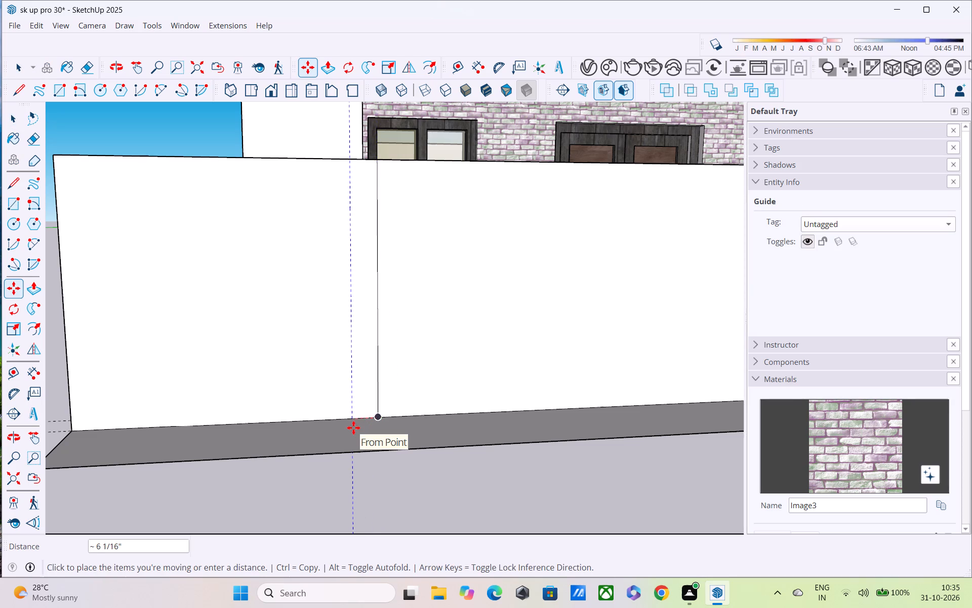
key("Escape")
scroll(353, 426, "down", 3)
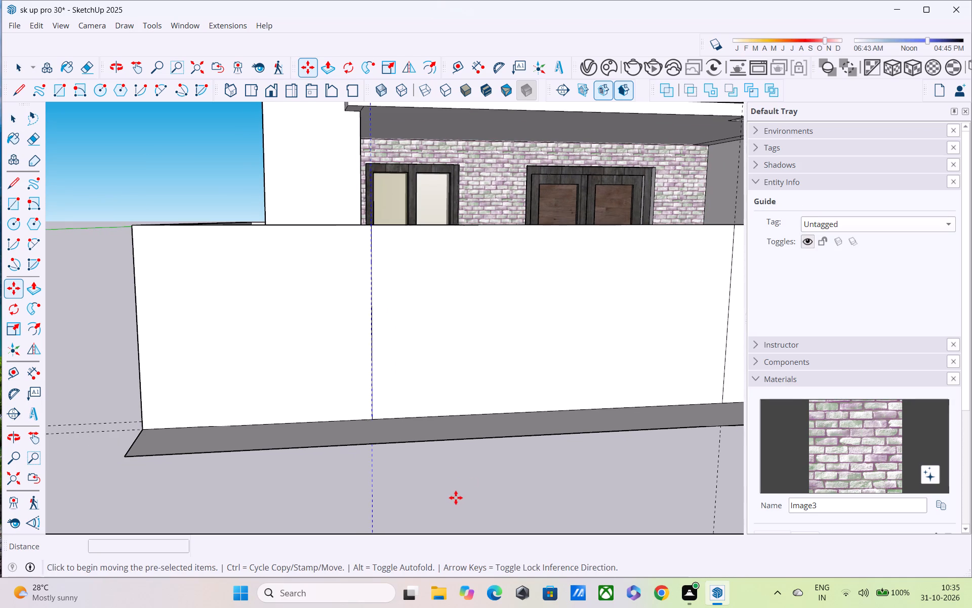
key("Delete")
scroll(458, 499, "down", 3)
middle_click_drag(458, 500, 275, 412)
scroll(275, 412, "up", 1)
key("space")
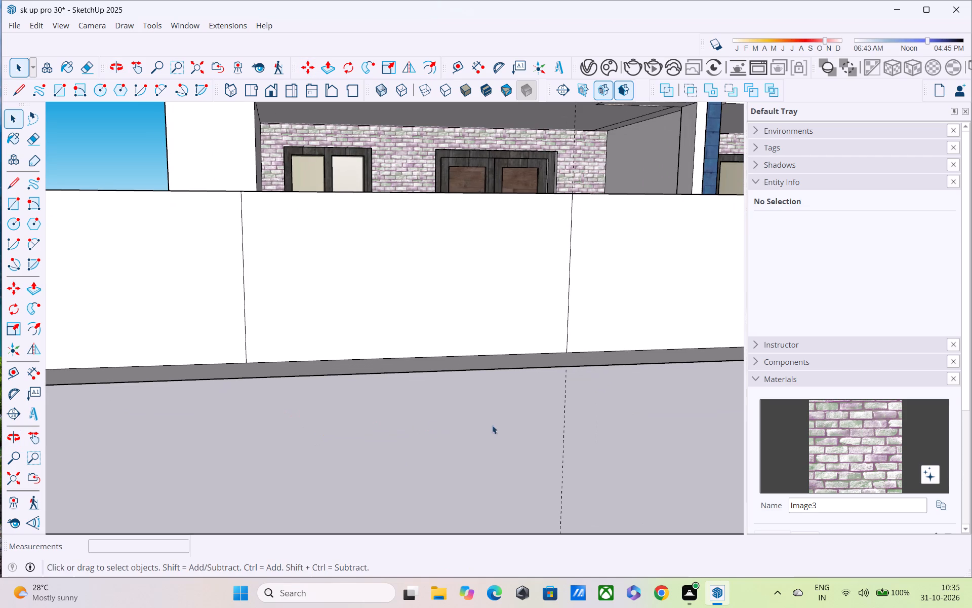
left_click_drag(586, 427, 534, 483)
key("Delete")
Mark 1' along the front wall's base outward from the second division line, and draw a 5' vertical line up the outer face there.
scroll(529, 463, "down", 3)
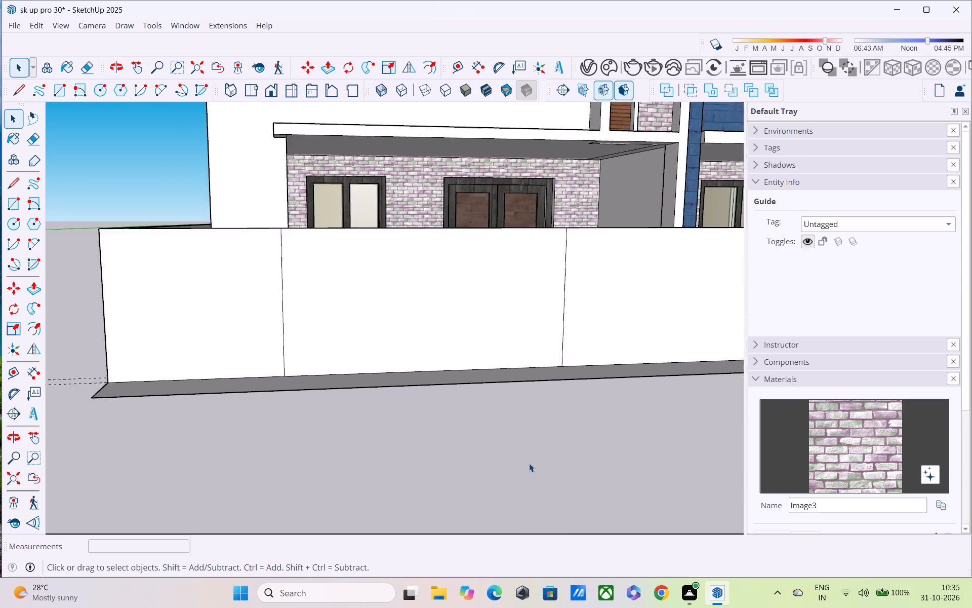
scroll(529, 463, "down", 3)
middle_click_drag(525, 457, 536, 526)
scroll(525, 363, "up", 1)
scroll(525, 363, "down", 5)
scroll(523, 372, "up", 1)
middle_click_drag(523, 309, 525, 246)
scroll(522, 285, "up", 1)
middle_click_drag(522, 246, 523, 195)
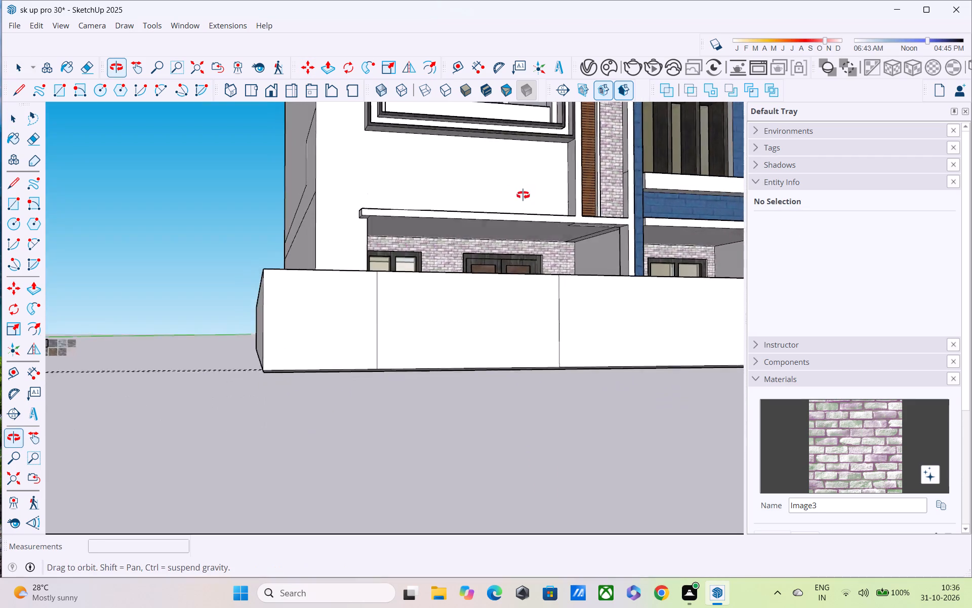
middle_click_drag(523, 195, 487, 298)
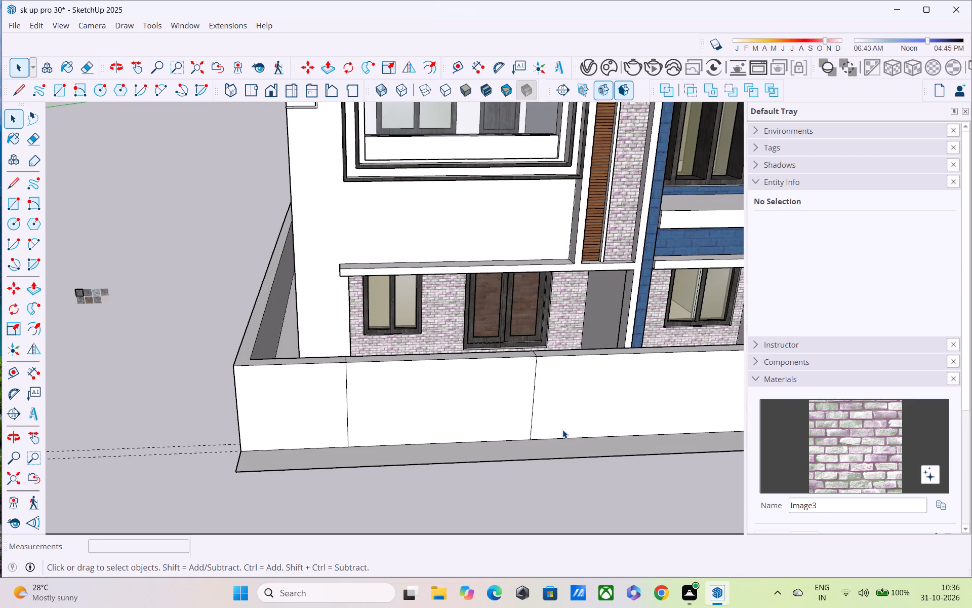
key("l")
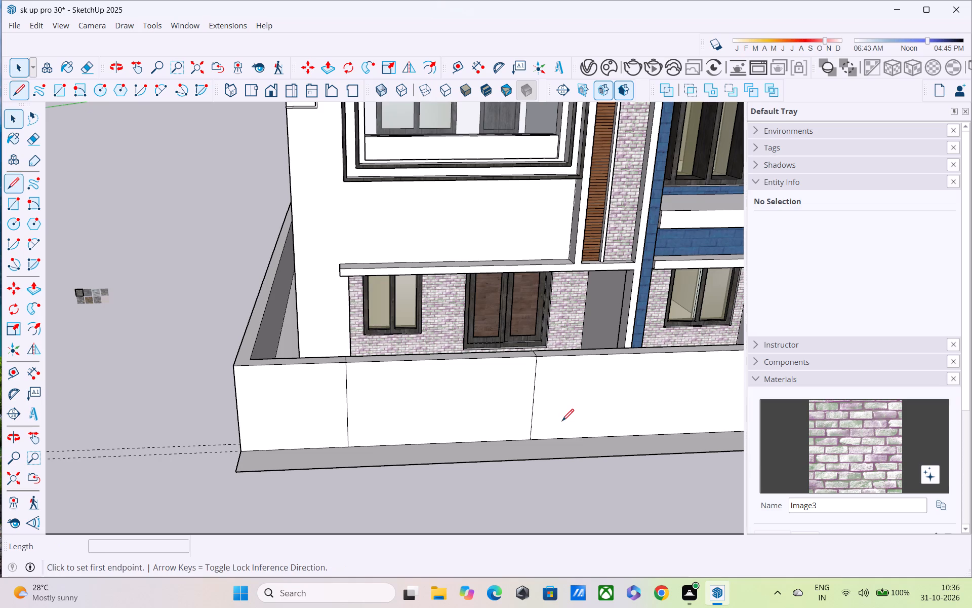
scroll(531, 431, "up", 2)
middle_click_drag(531, 430, 530, 403)
scroll(529, 427, "up", 3)
left_click(535, 443)
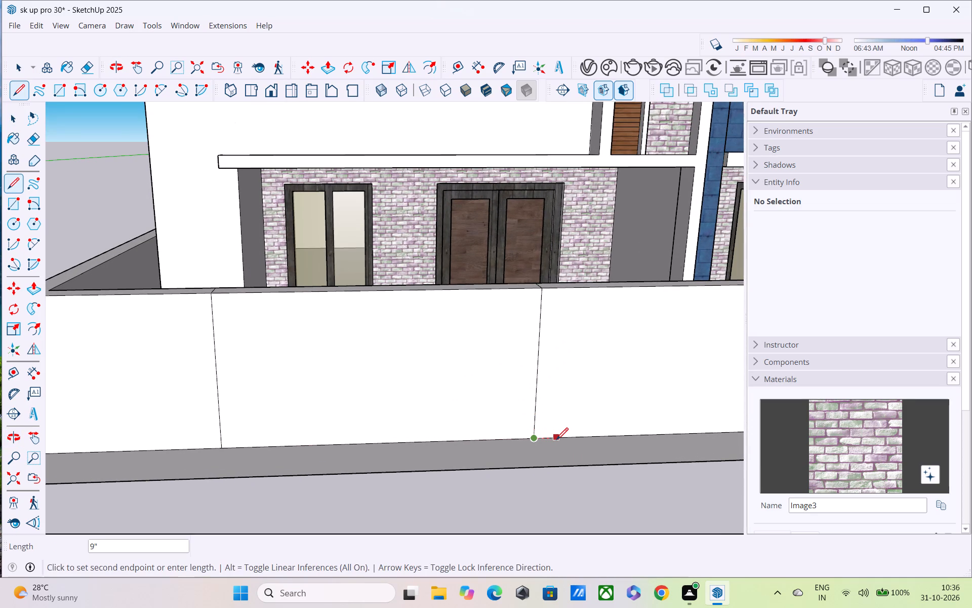
type("1'")
key("Return")
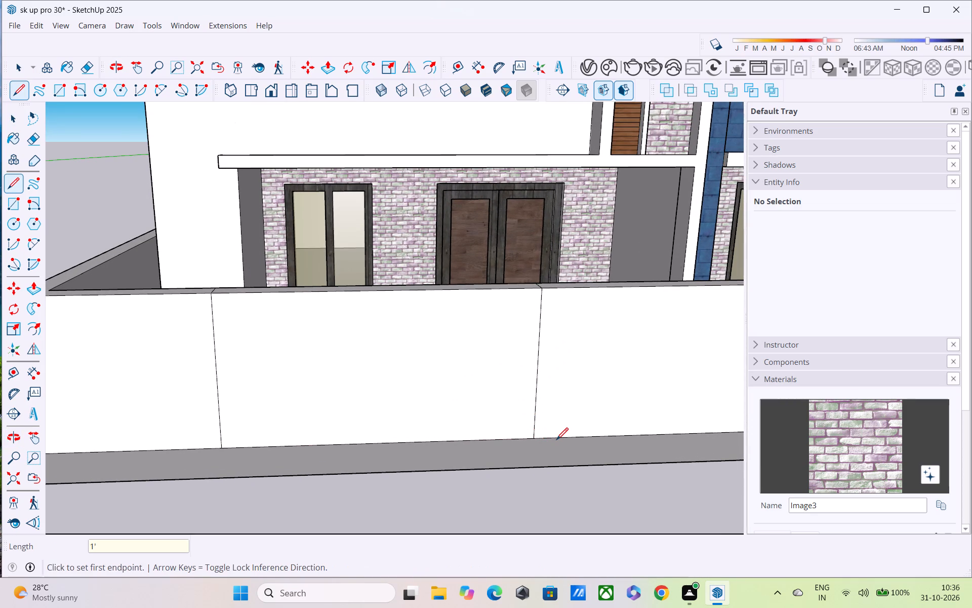
scroll(553, 449, "up", 4)
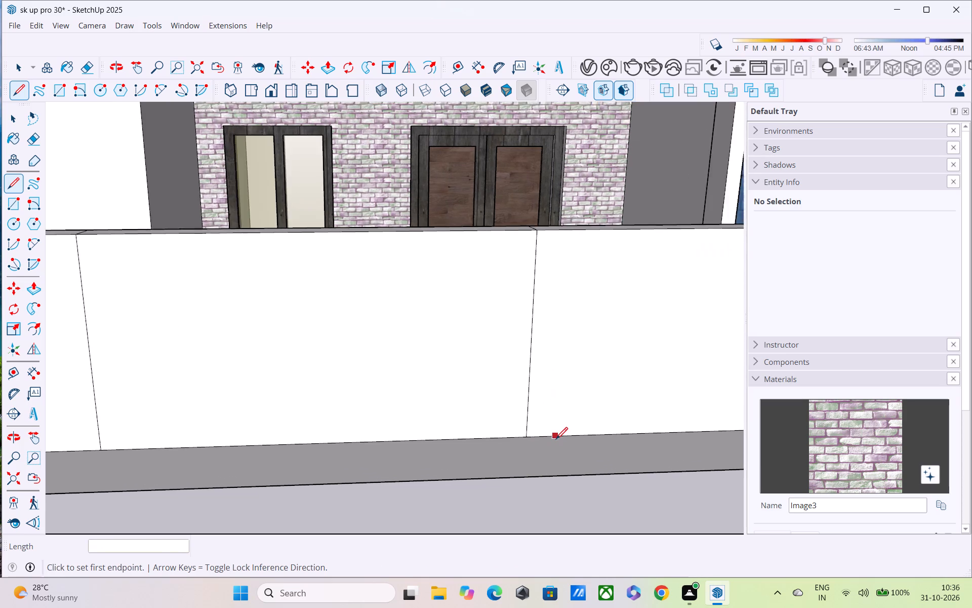
left_click(555, 440)
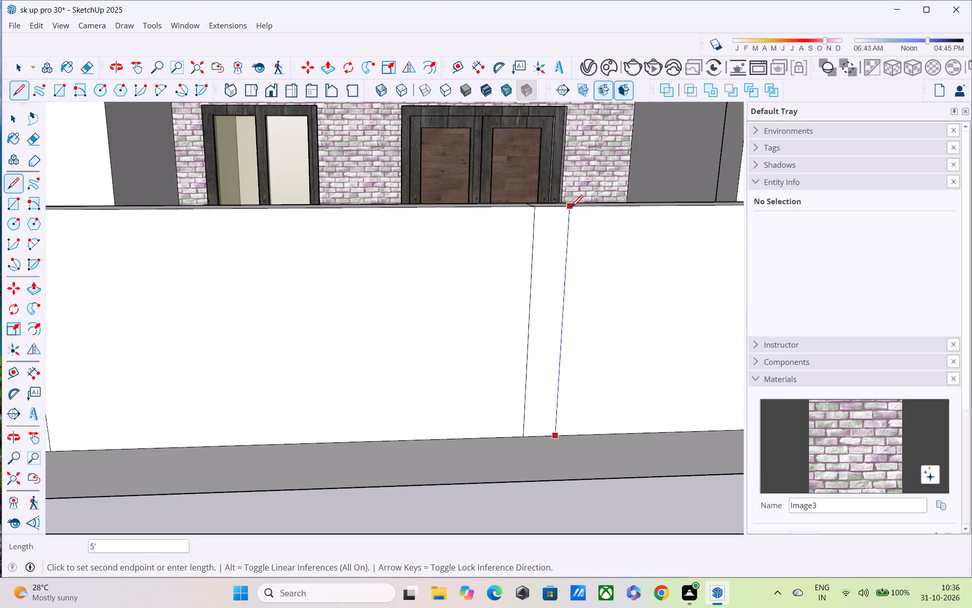
left_click(571, 208)
Draw a 5' vertical line 1' to the left of the first division line, and continue it across the wall's top.
scroll(549, 339, "down", 2)
middle_click_drag(548, 341, 796, 328, "shift")
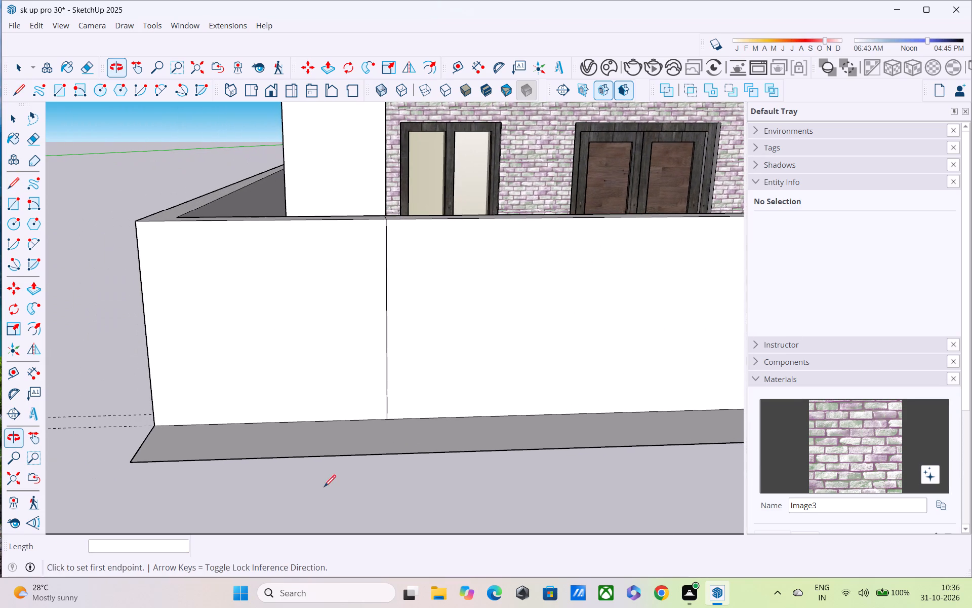
left_click(387, 420)
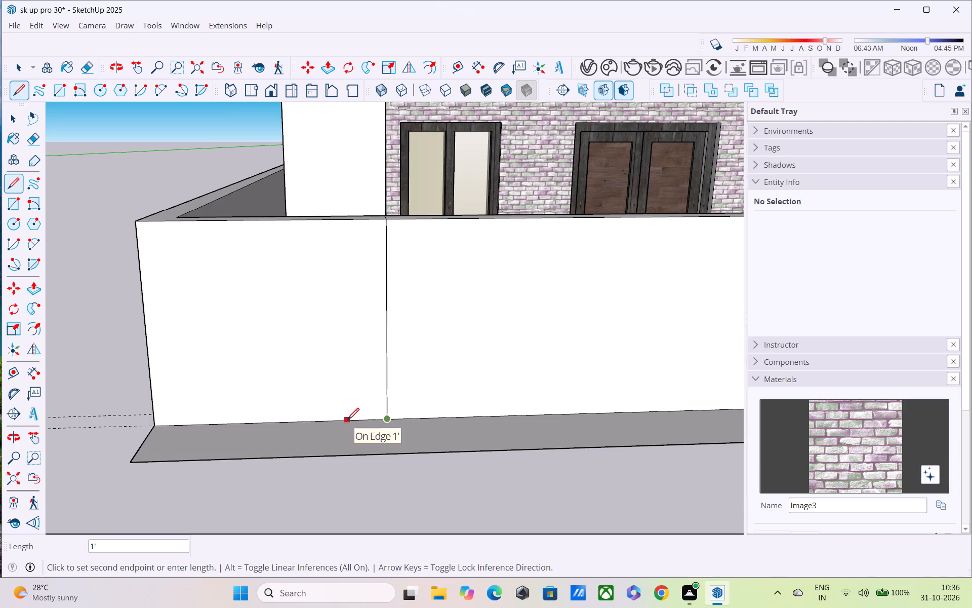
left_click(347, 421)
left_click(350, 223)
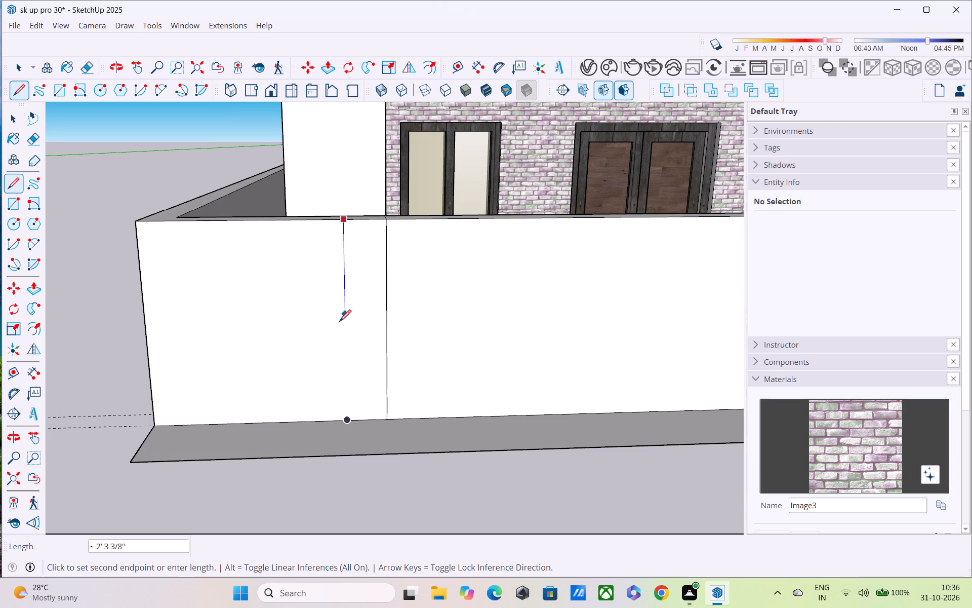
left_click(347, 427)
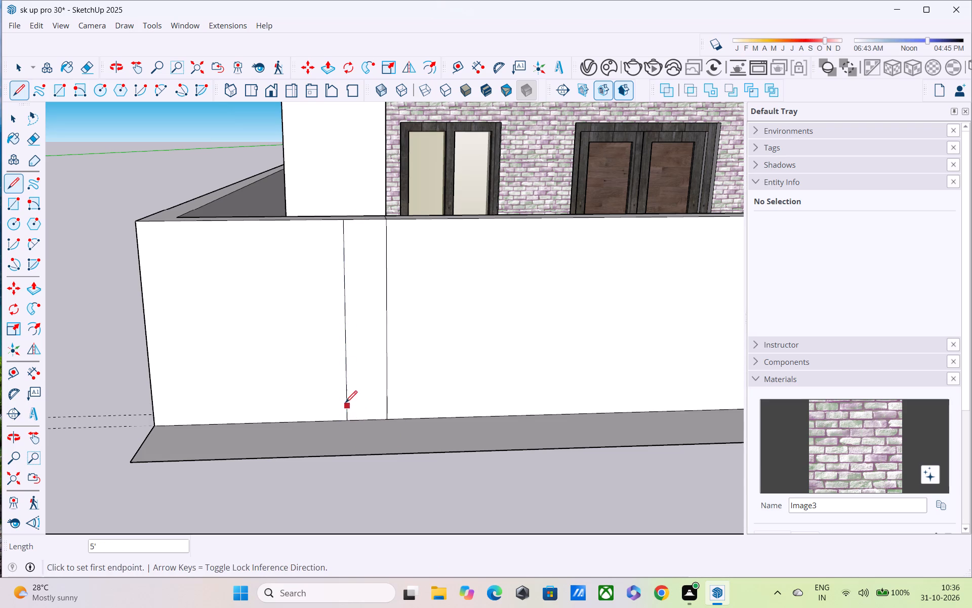
scroll(348, 395, "down", 3)
middle_click_drag(348, 395, 351, 524)
scroll(347, 404, "up", 2)
left_click(345, 412)
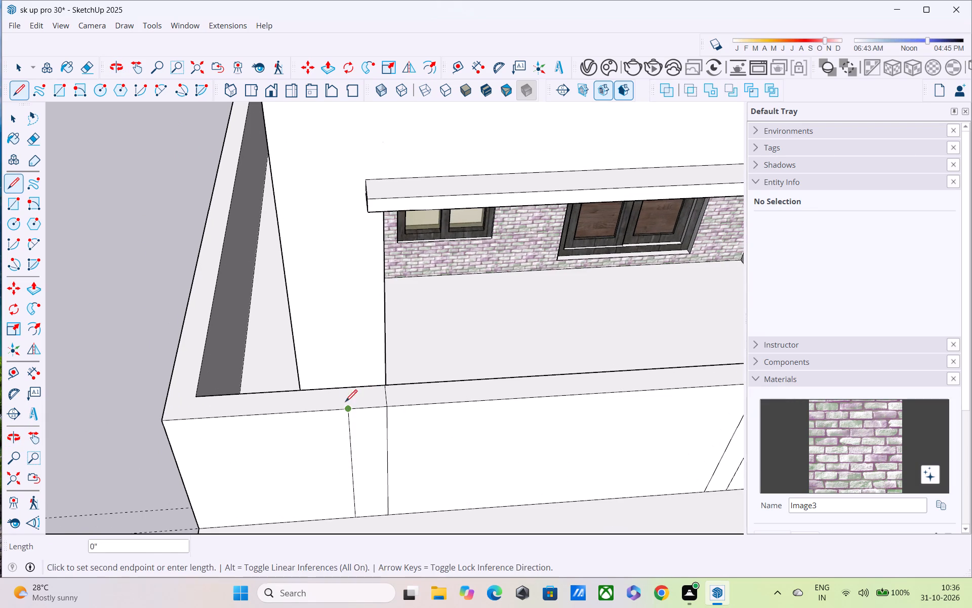
left_click(347, 390)
Push/Pull the two 1' wide strips on the front wall outward 5" to form pillars.
key("p")
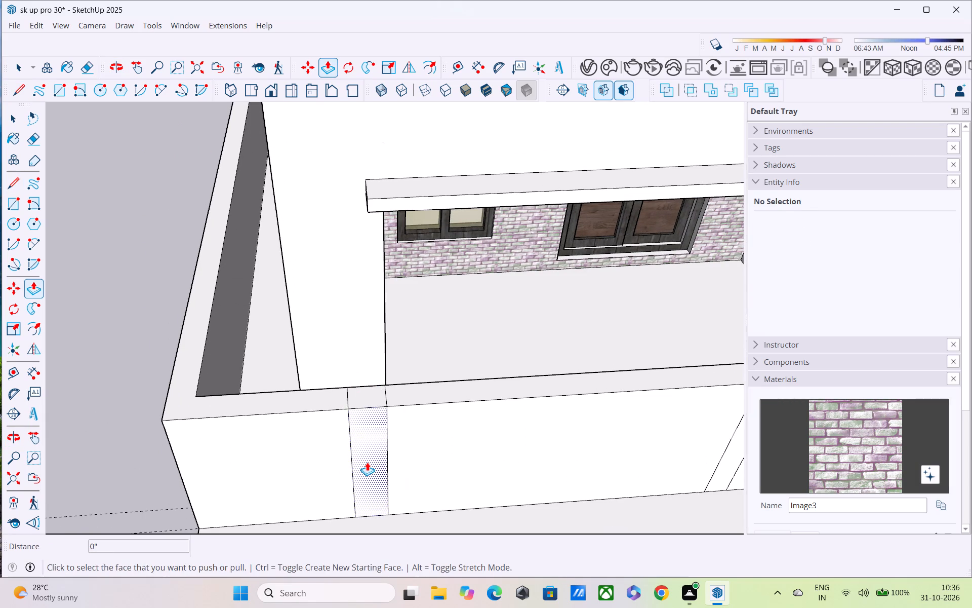
left_click(367, 462)
middle_click_drag(366, 475, 389, 377)
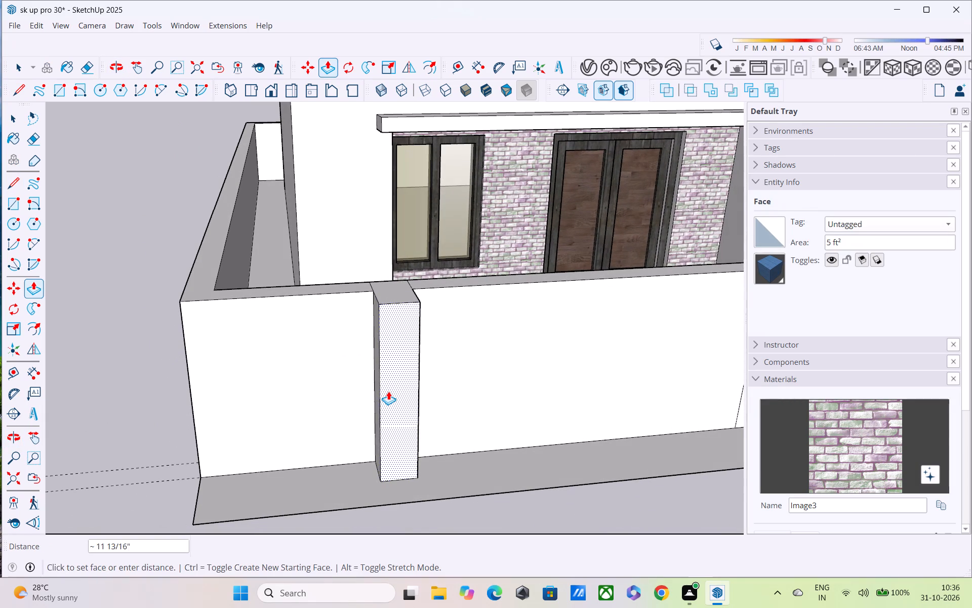
type("5\"")
key("Return")
middle_click_drag(372, 377, 190, 348)
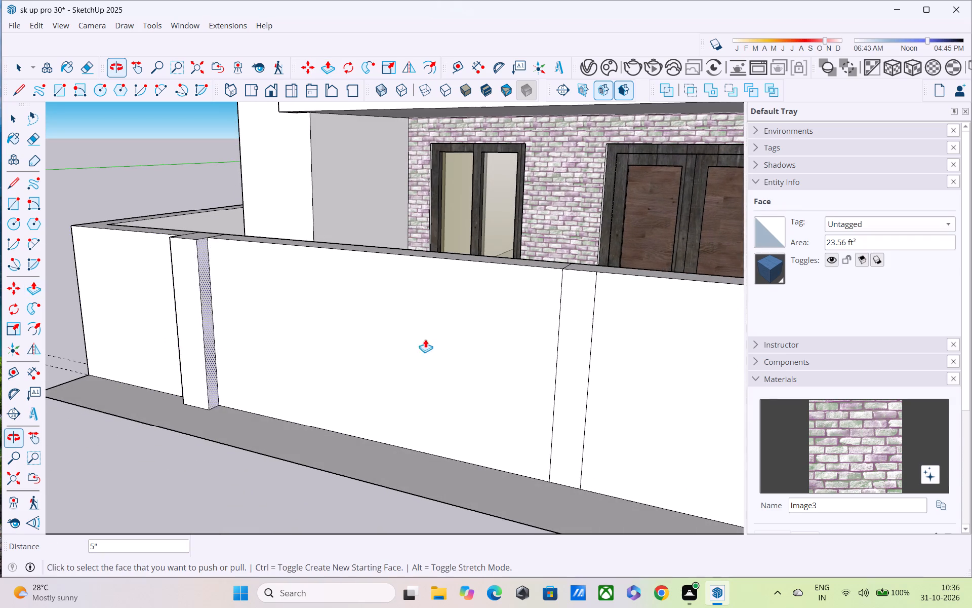
double_click(575, 370)
scroll(494, 383, "down", 1)
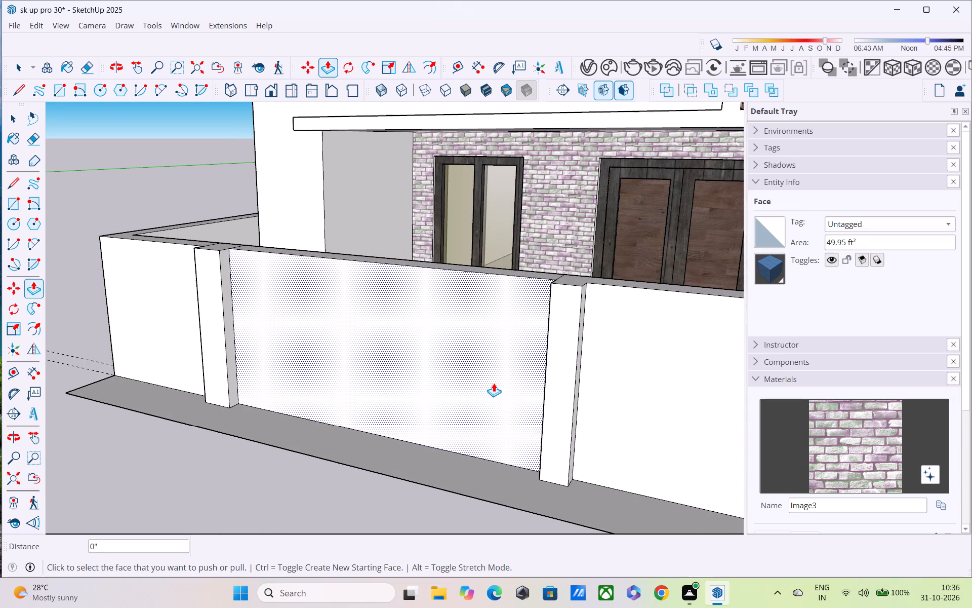
Copy the vertical edge at the front boundary wall's right end 1' inward along the outer face.
middle_click_drag(492, 383, 405, 278)
scroll(401, 276, "down", 3)
middle_click_drag(431, 331, 254, 283)
scroll(254, 283, "up", 1)
scroll(254, 284, "down", 4)
middle_click_drag(374, 334, 301, 287)
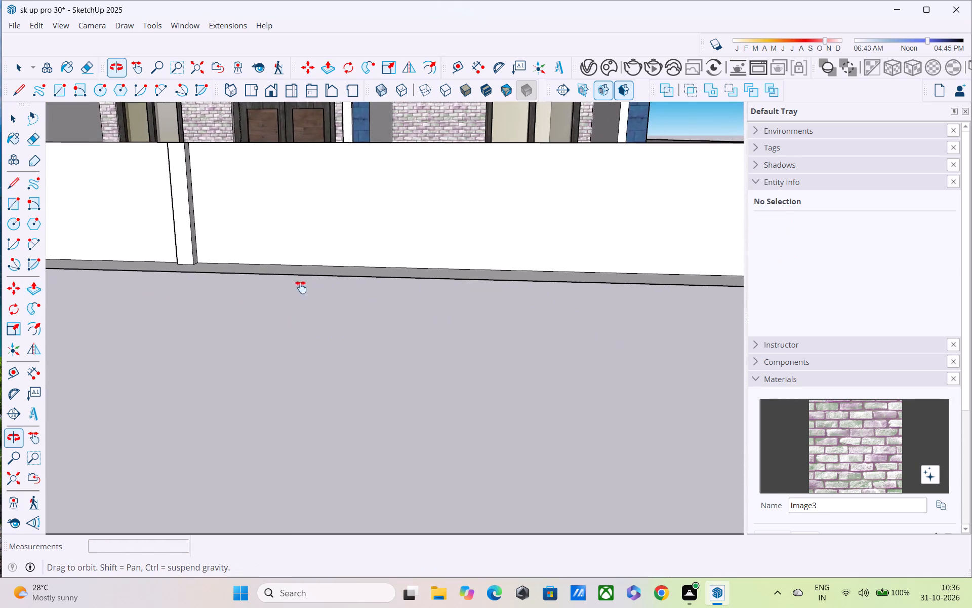
middle_click_drag(301, 287, 292, 287)
scroll(291, 286, "down", 3)
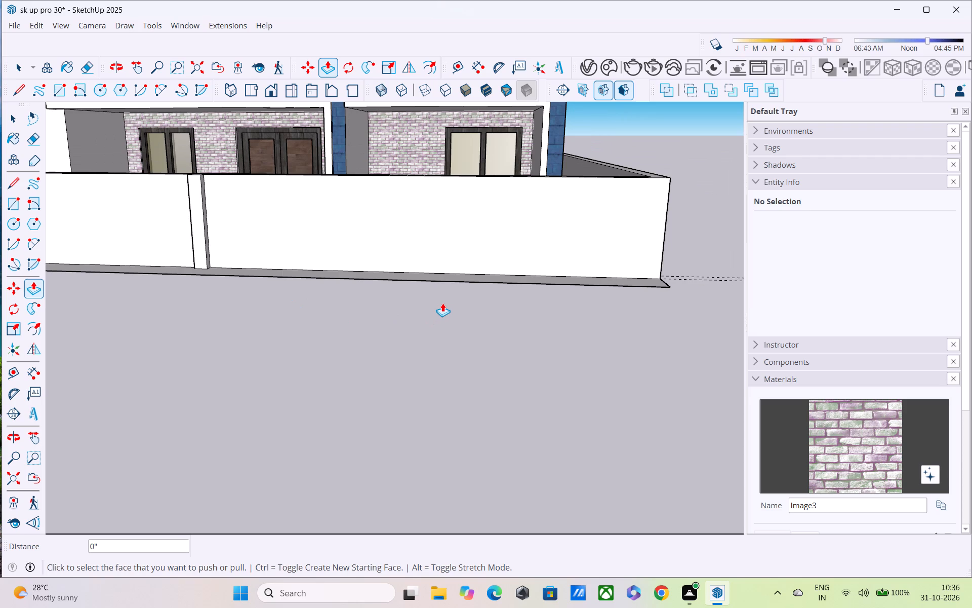
scroll(513, 203, "down", 1)
middle_click_drag(515, 203, 652, 195)
middle_click_drag(615, 260, 471, 251)
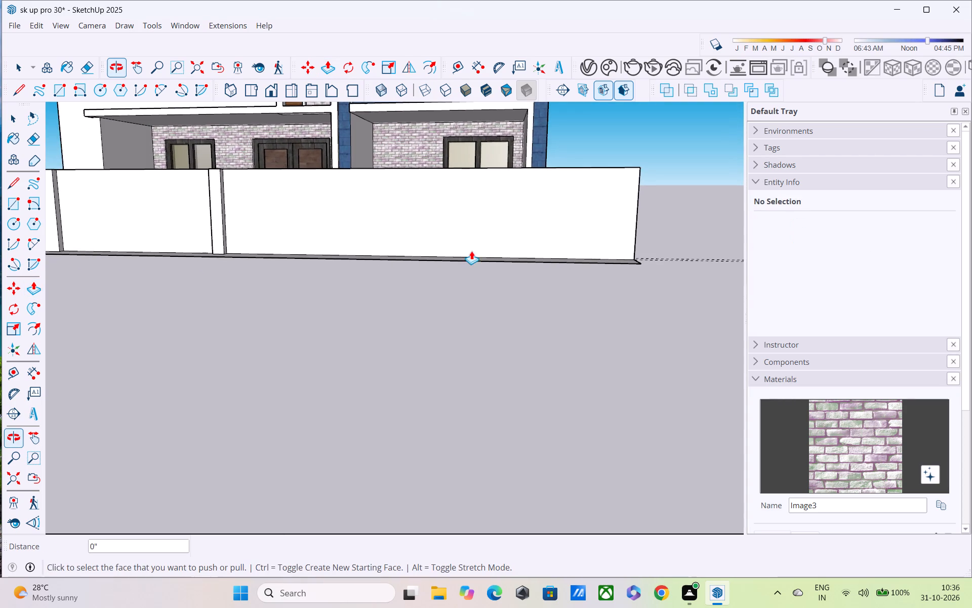
key("l")
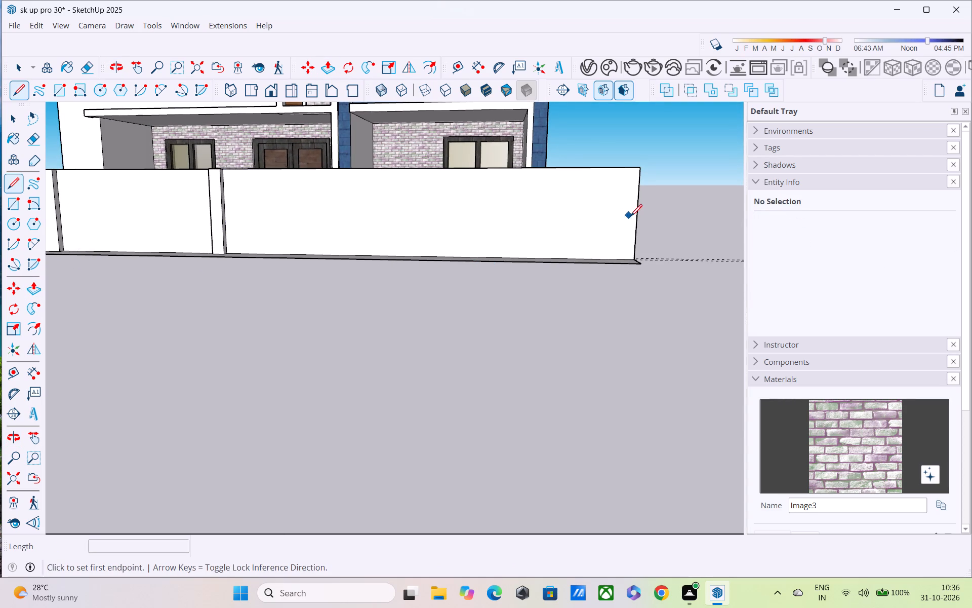
left_click(639, 170)
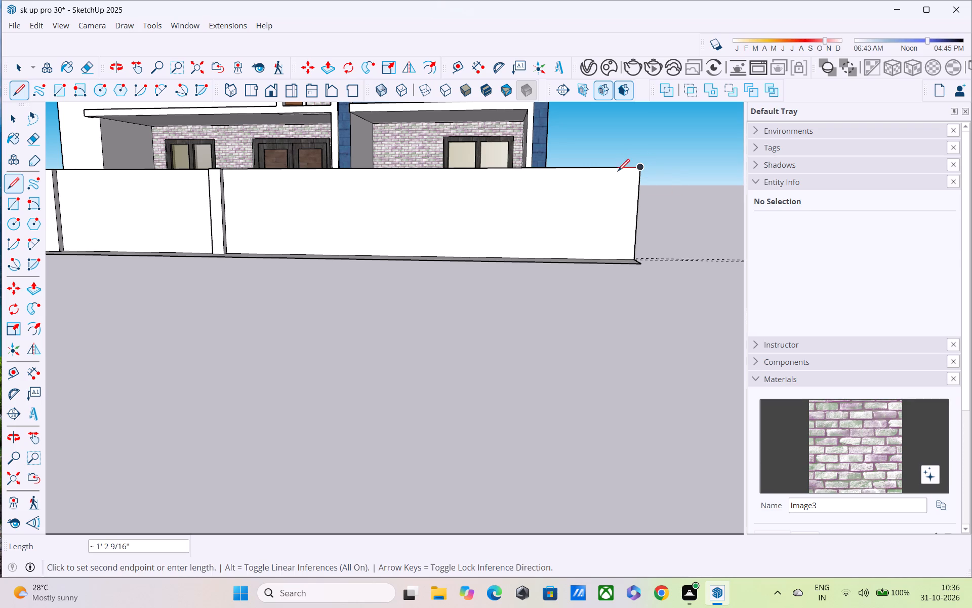
key("space")
left_click(637, 205)
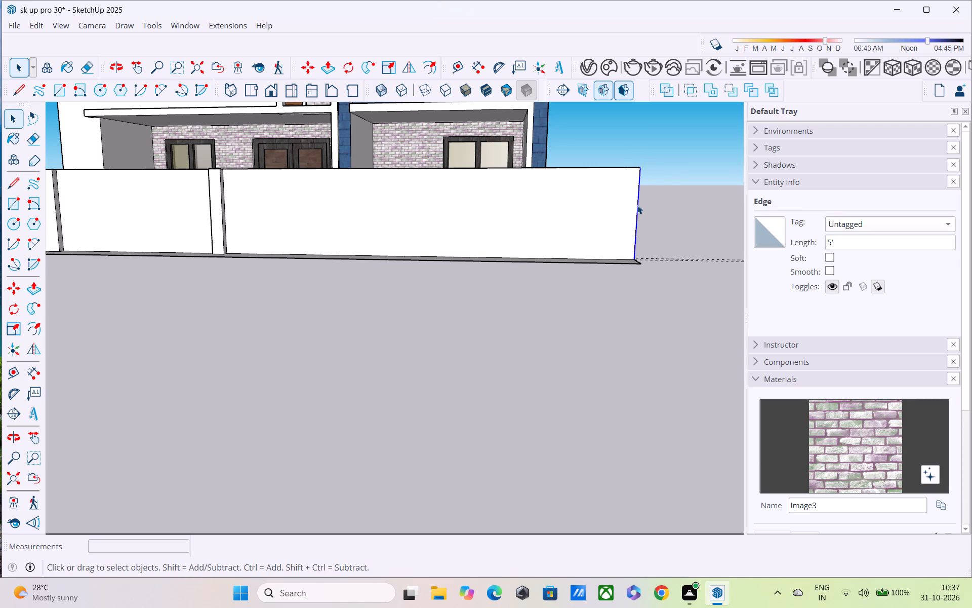
key("m")
left_click(633, 258)
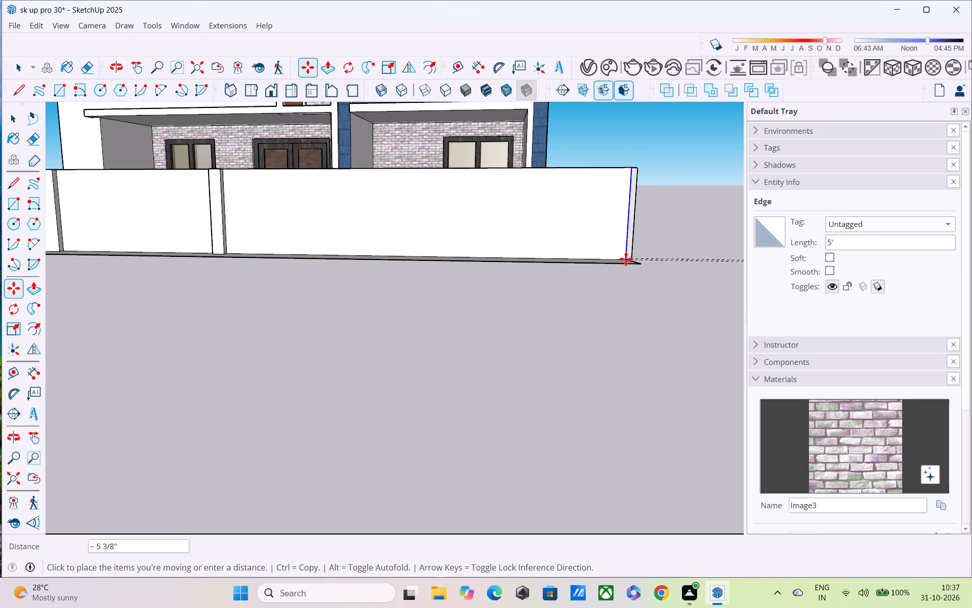
scroll(625, 259, "up", 3)
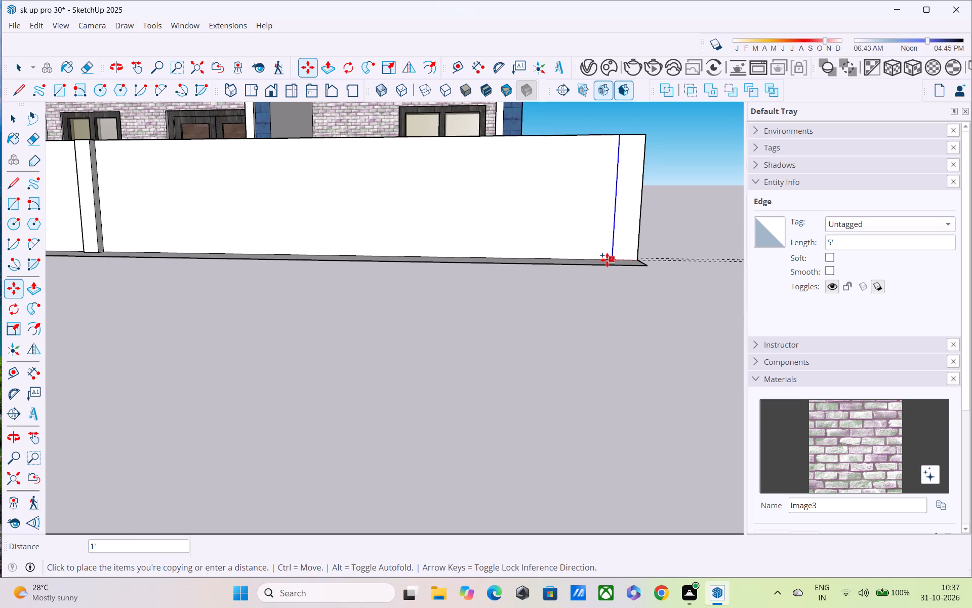
left_click(607, 260)
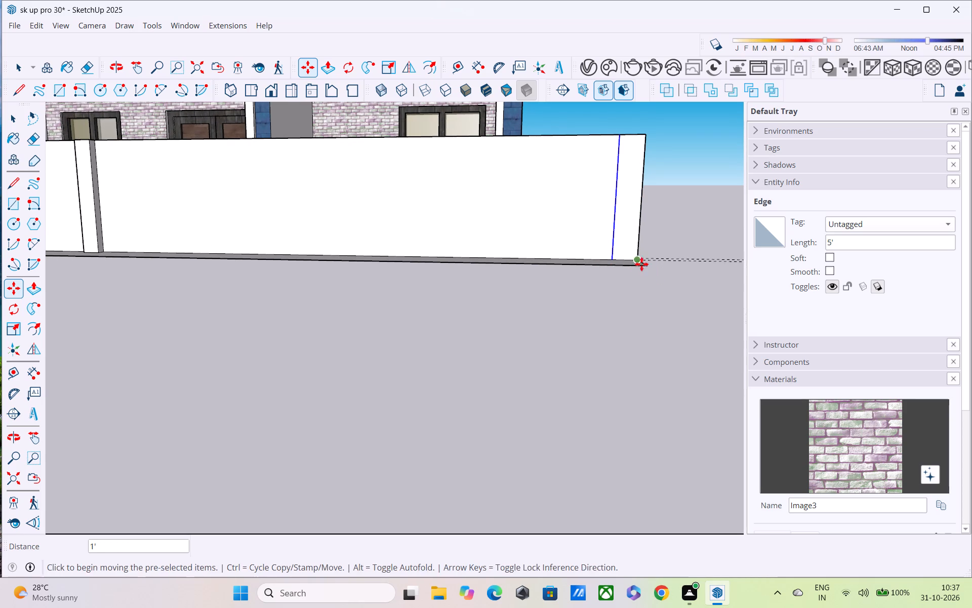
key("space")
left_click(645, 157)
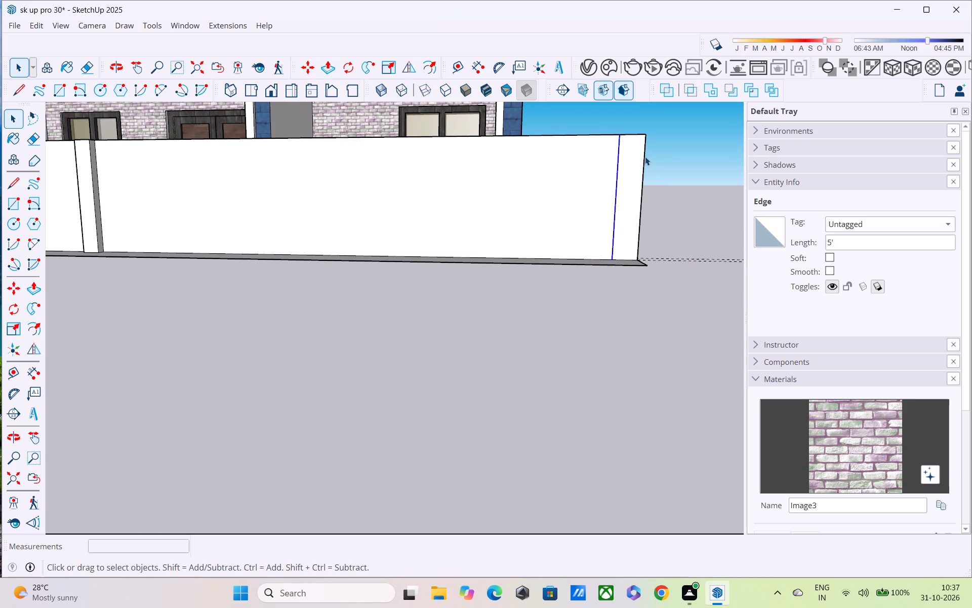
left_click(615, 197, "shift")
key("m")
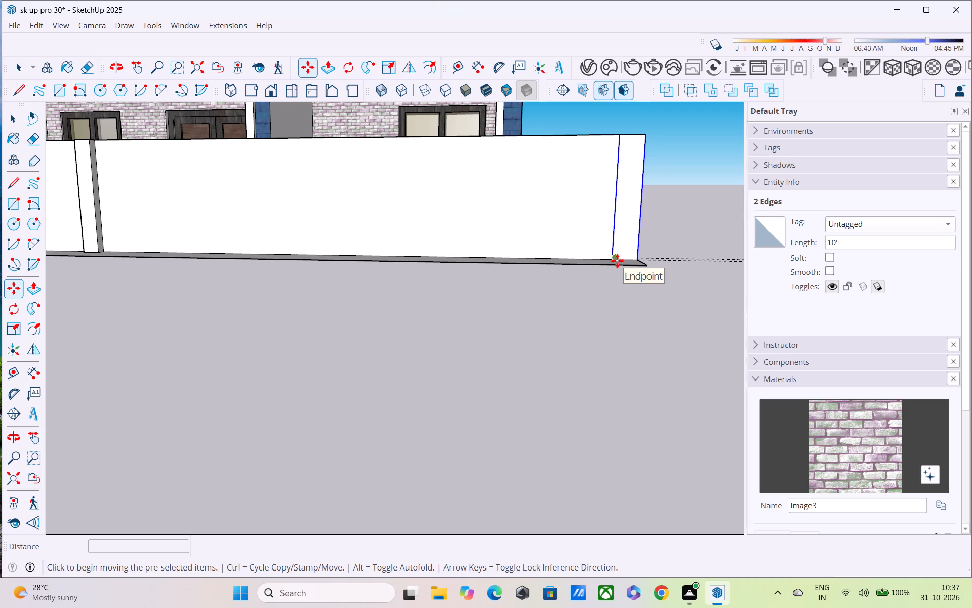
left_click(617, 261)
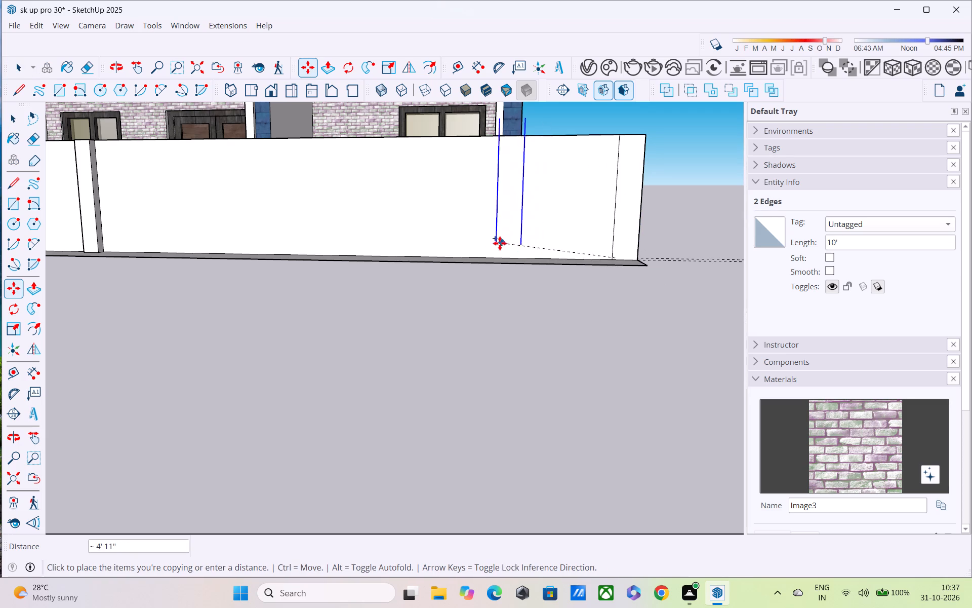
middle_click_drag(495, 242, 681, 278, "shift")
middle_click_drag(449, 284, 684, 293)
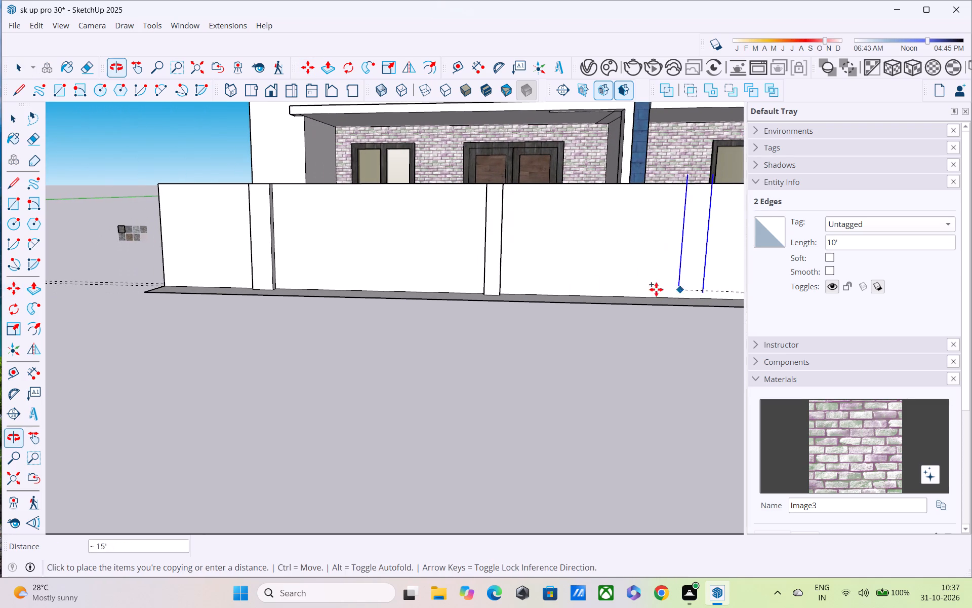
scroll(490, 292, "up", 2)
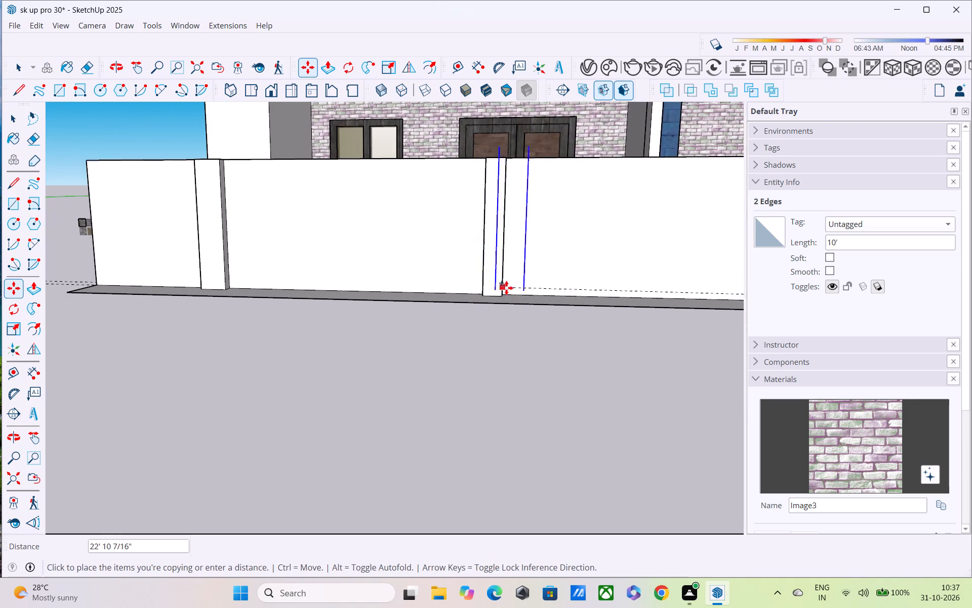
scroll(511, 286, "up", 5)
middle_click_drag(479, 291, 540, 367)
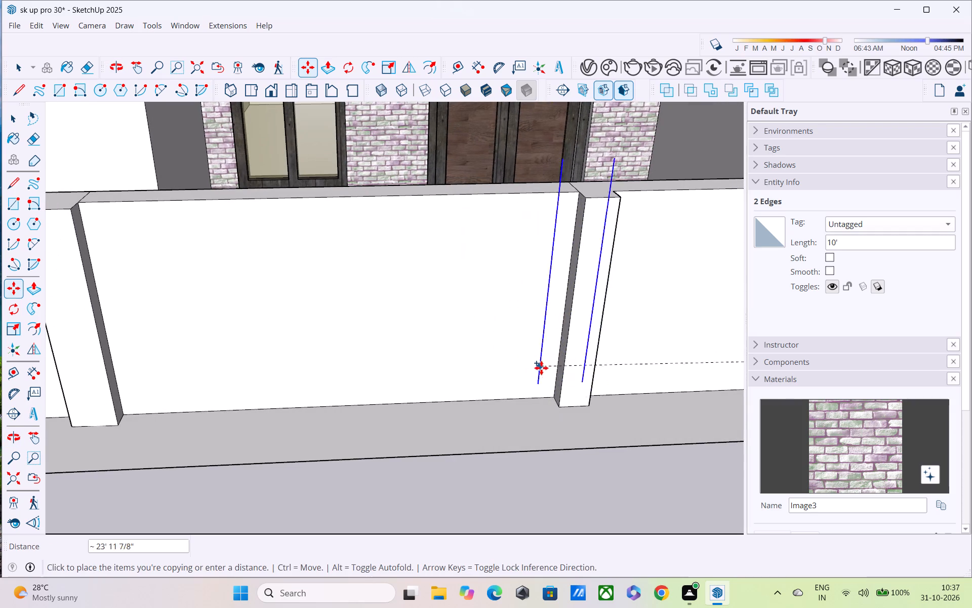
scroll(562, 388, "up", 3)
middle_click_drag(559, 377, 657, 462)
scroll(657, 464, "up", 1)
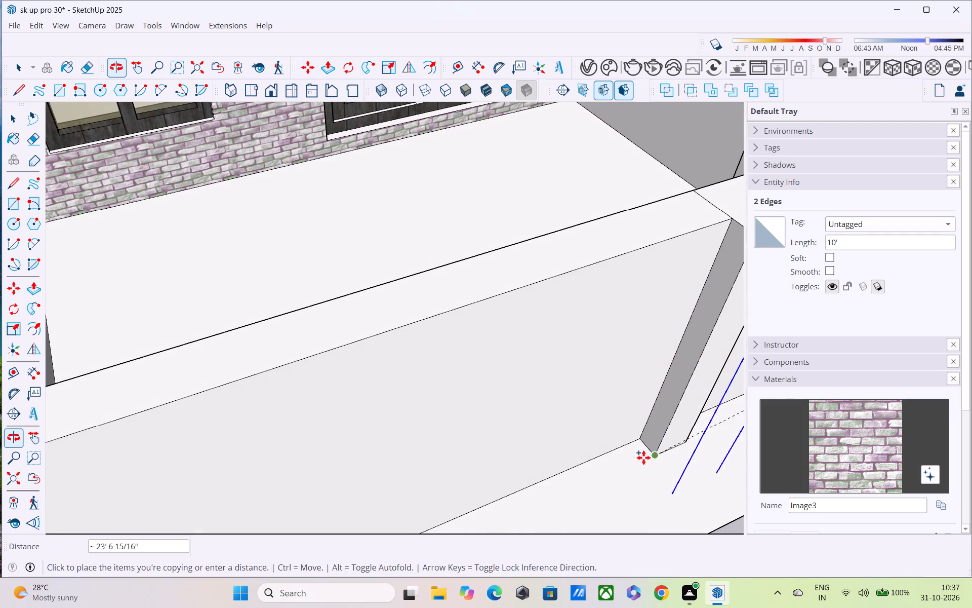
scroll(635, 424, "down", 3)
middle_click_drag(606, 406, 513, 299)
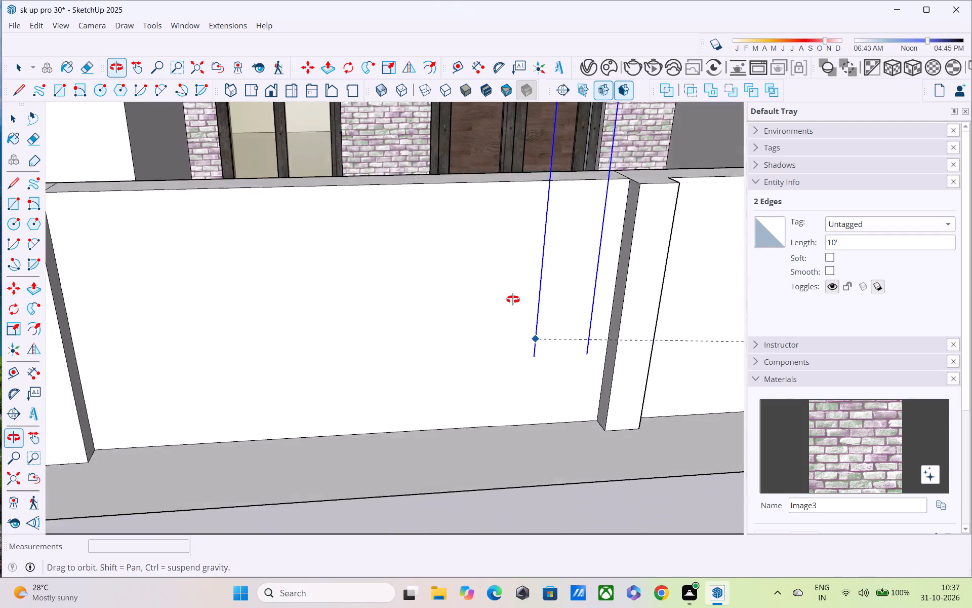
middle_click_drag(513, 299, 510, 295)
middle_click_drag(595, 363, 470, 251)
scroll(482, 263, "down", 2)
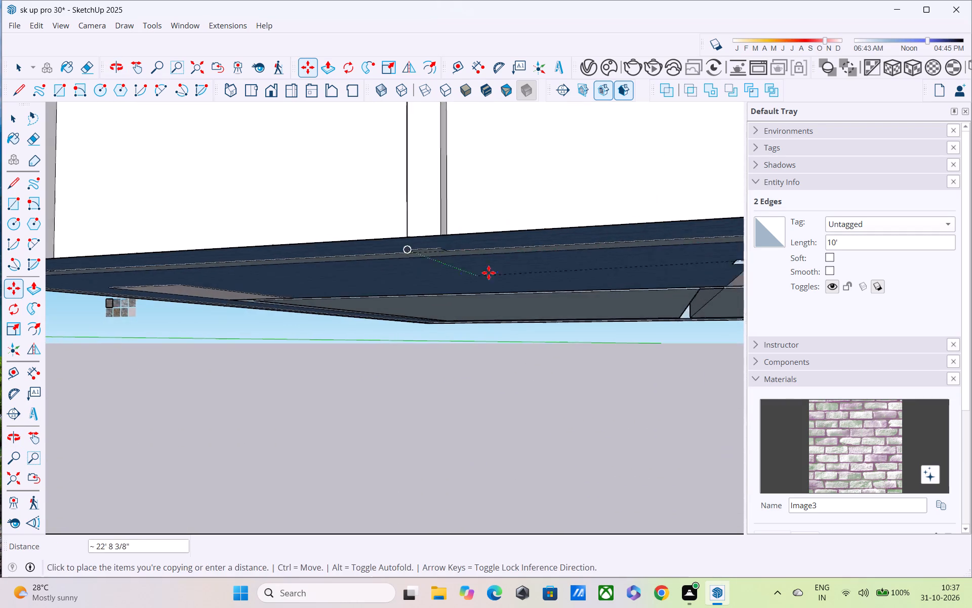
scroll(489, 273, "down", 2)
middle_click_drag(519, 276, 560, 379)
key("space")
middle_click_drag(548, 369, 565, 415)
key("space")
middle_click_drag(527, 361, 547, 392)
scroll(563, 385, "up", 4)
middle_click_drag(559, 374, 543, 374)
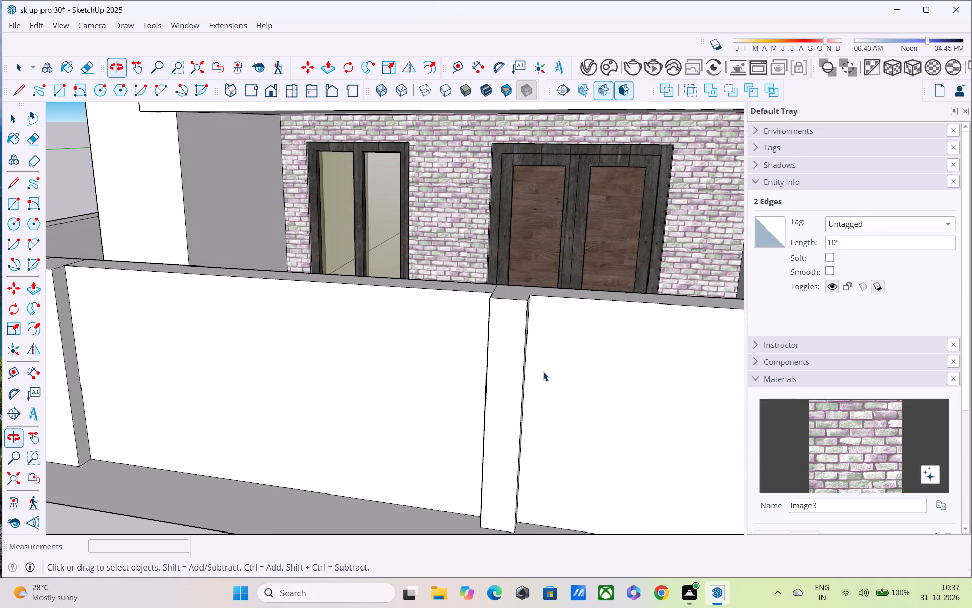
Measure the width of the second pillar from the left along its top front edge.
key("l")
scroll(516, 326, "up", 2)
left_click(488, 297)
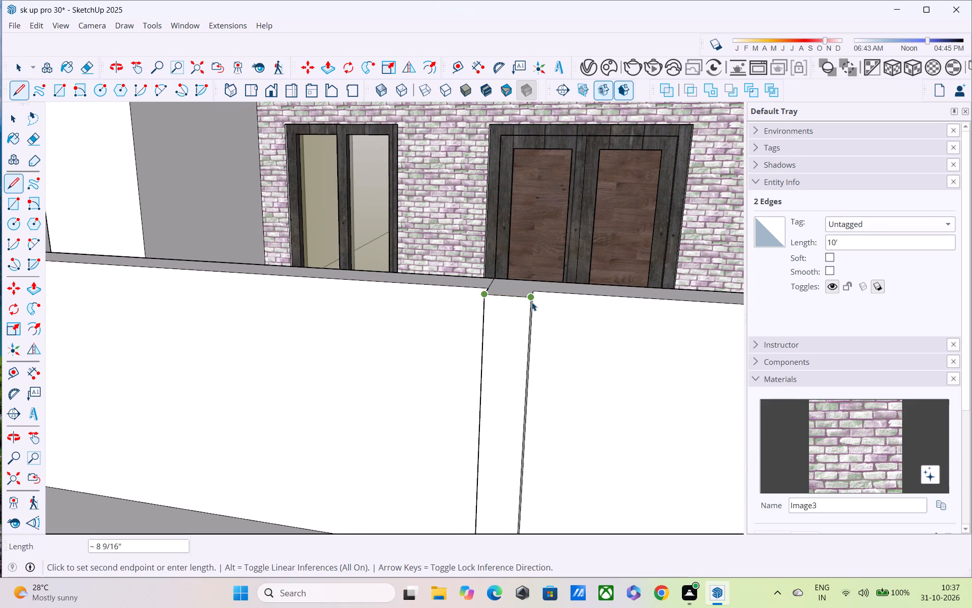
key("space")
Push/Pull the right side face of the second pillar from the left outward about 2 9/16" to widen the pillar.
key("p")
scroll(535, 309, "up", 4)
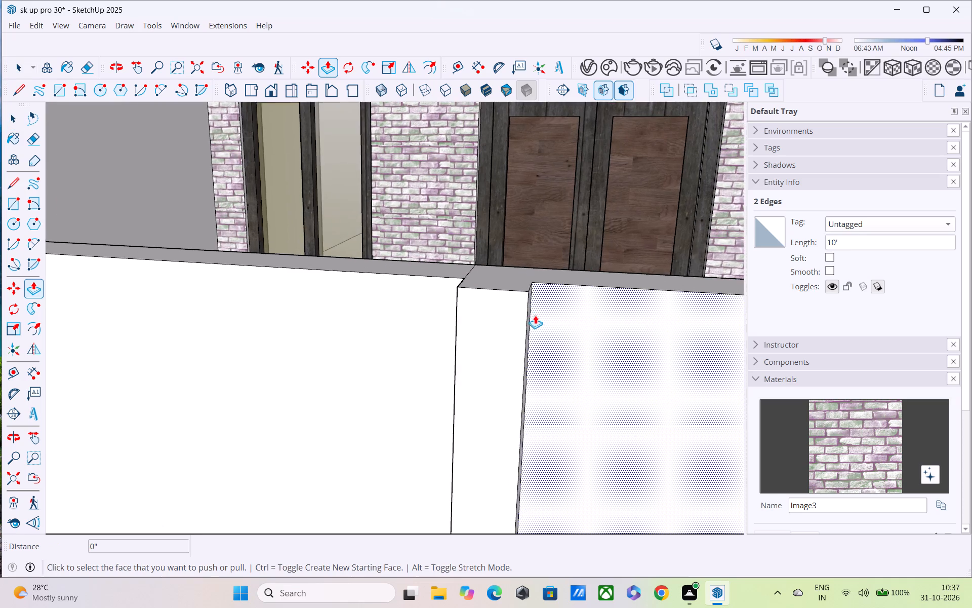
middle_click_drag(535, 316, 483, 272)
left_click(531, 335)
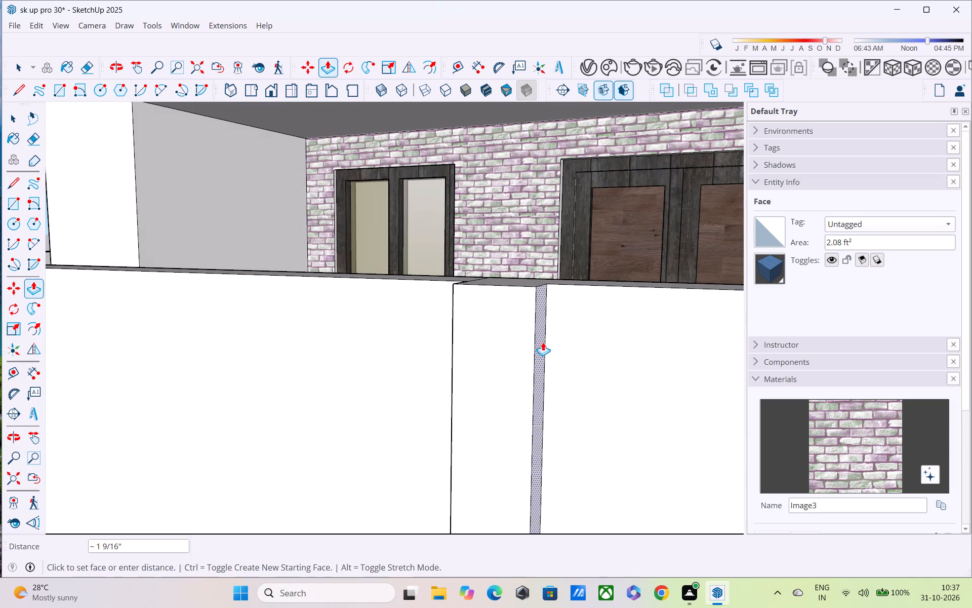
left_click(551, 346)
scroll(541, 333, "down", 5)
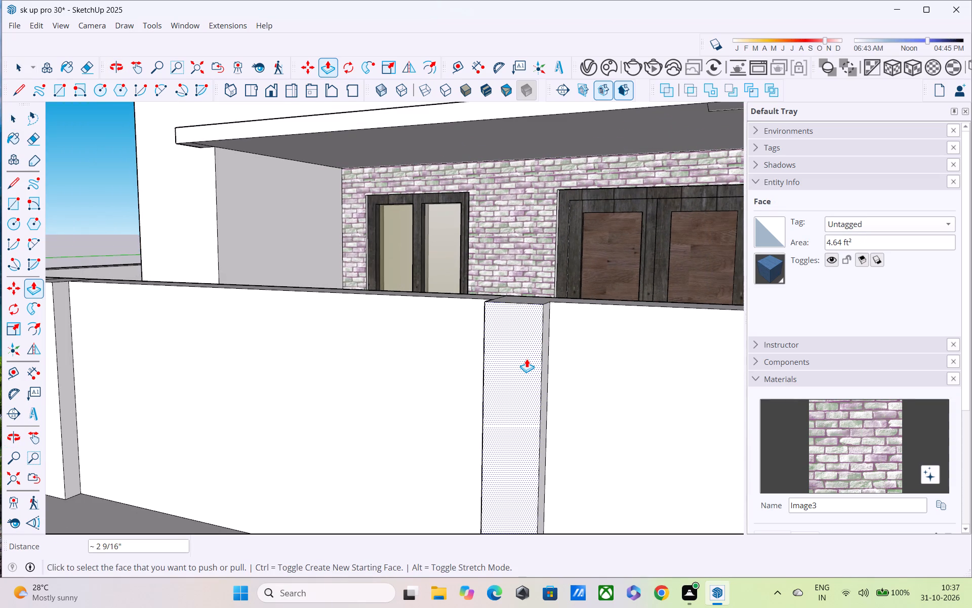
Measure the widened second pillar's width along its top front edge.
key("l")
left_click(489, 303)
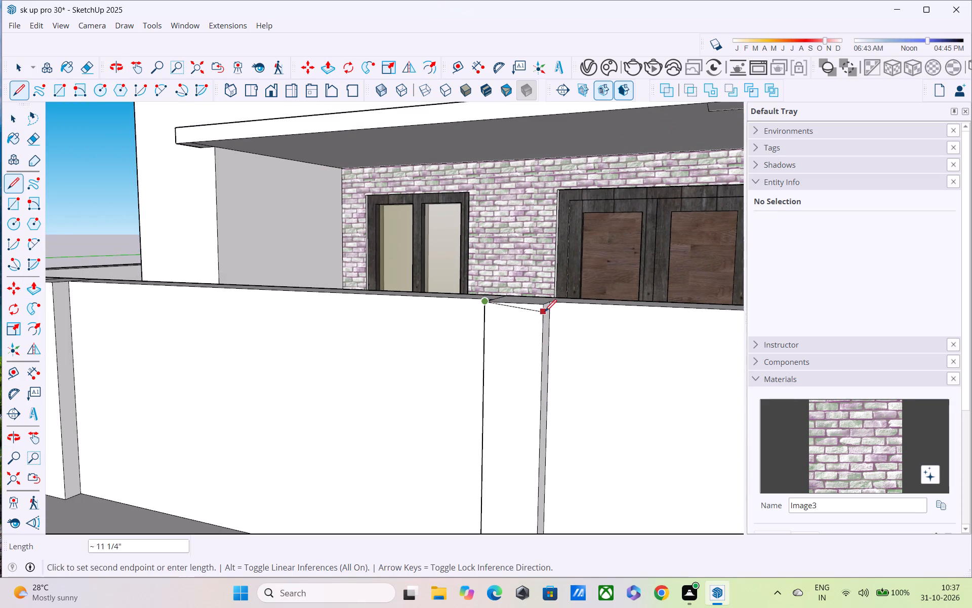
scroll(544, 308, "down", 4)
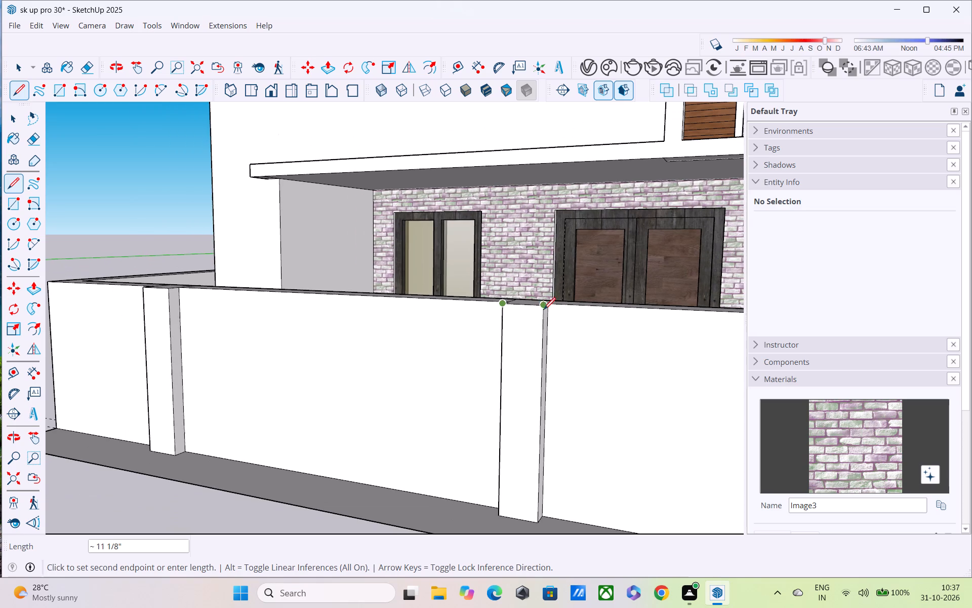
key("Escape")
Copy the two vertical edges at the front wall's right end about 15' left along the base, dividing the distance into two equally spaced copies.
middle_click_drag(384, 361, 534, 316)
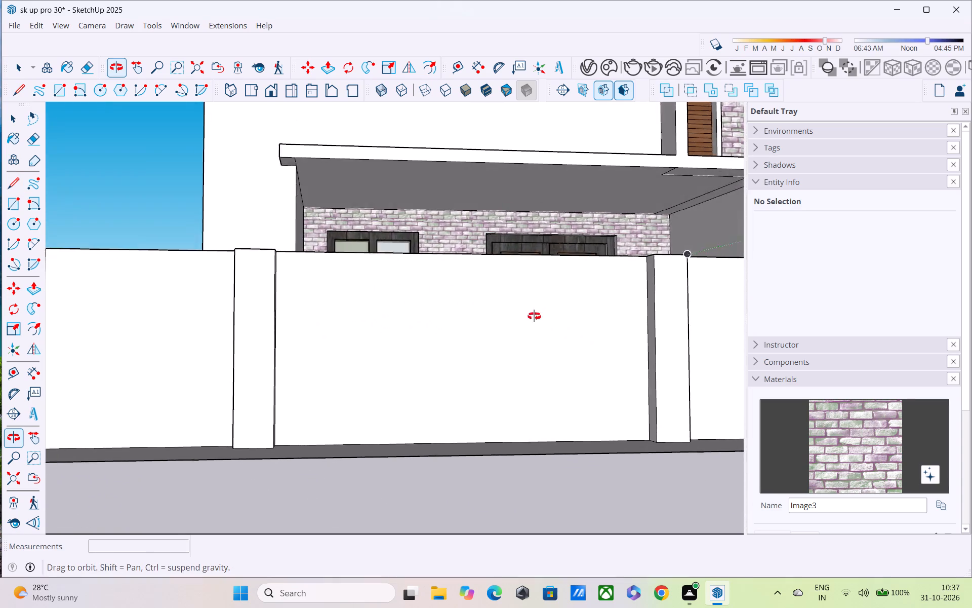
middle_click_drag(534, 316, 534, 316)
scroll(534, 308, "down", 5)
key("space")
middle_click_drag(568, 362, 509, 315)
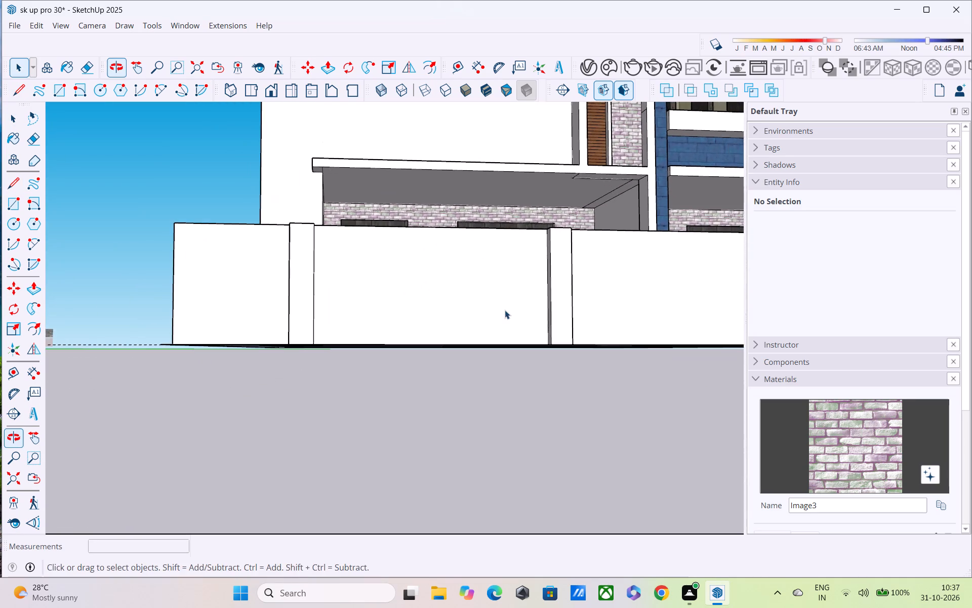
scroll(505, 310, "down", 3)
middle_click_drag(521, 335, 541, 386)
middle_click_drag(542, 387, 456, 355, "shift")
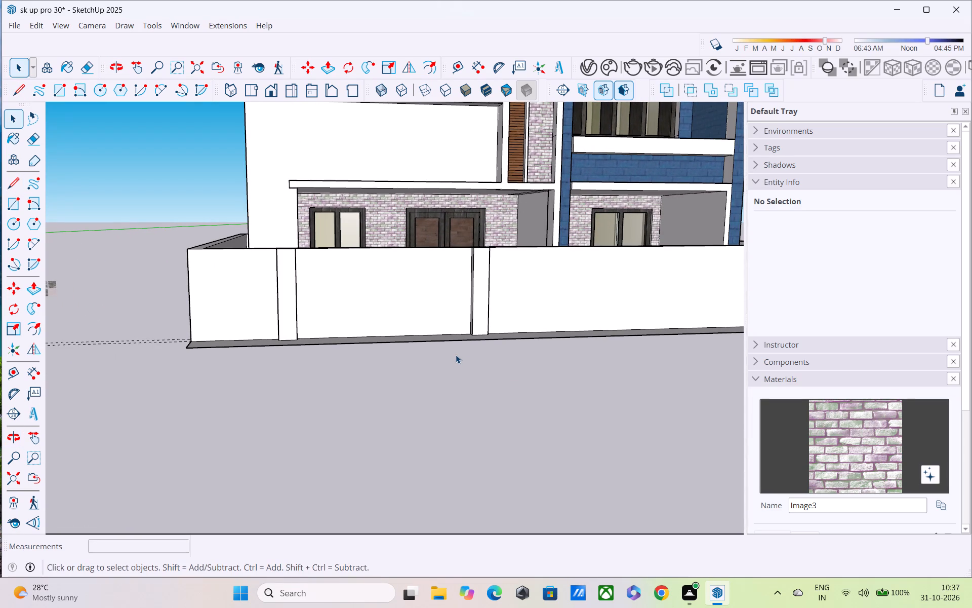
scroll(507, 236, "down", 3)
middle_click_drag(455, 261, 155, 275, "shift")
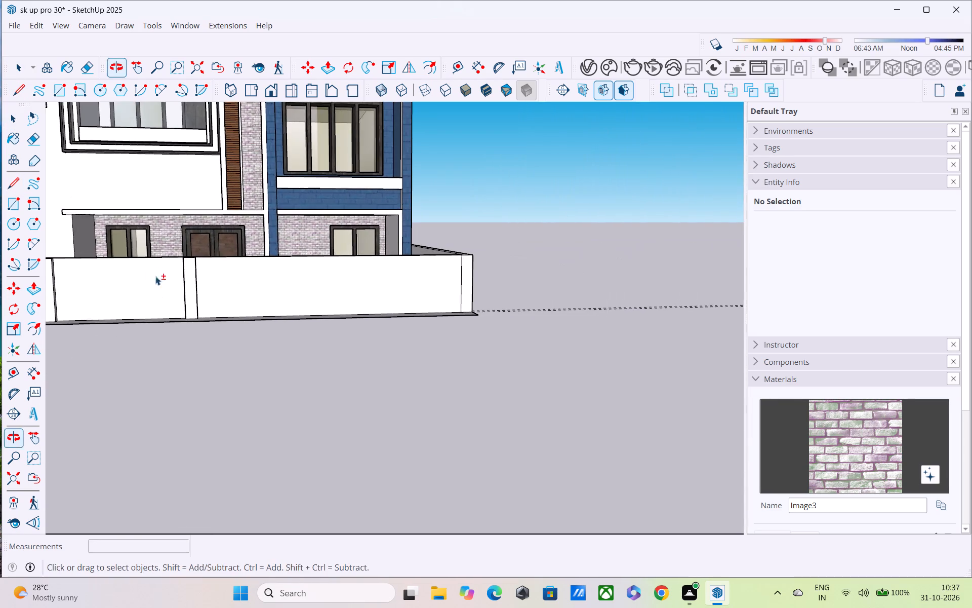
scroll(382, 286, "up", 2)
left_click(478, 283)
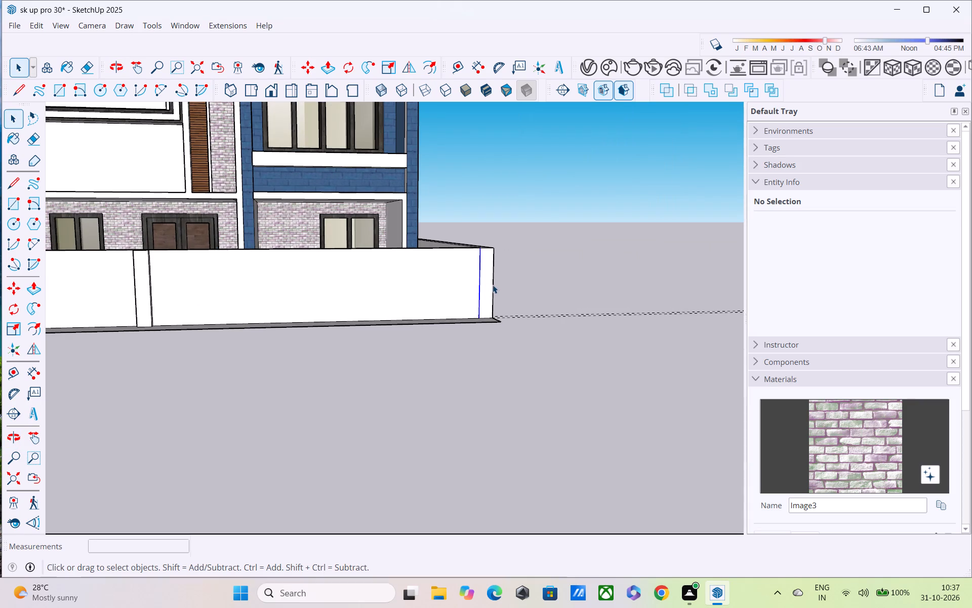
left_click(495, 279, "shift")
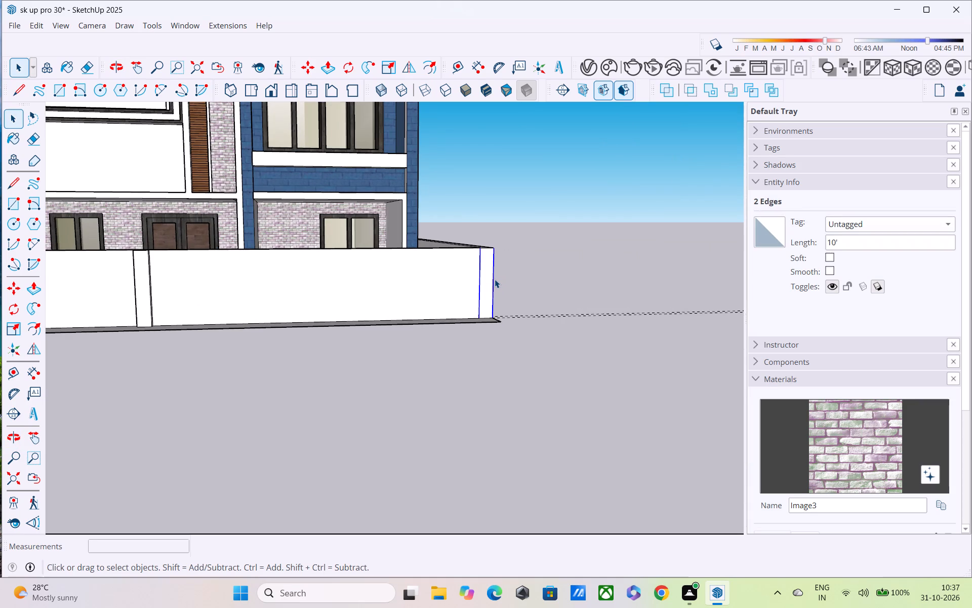
key("m")
left_click(478, 318)
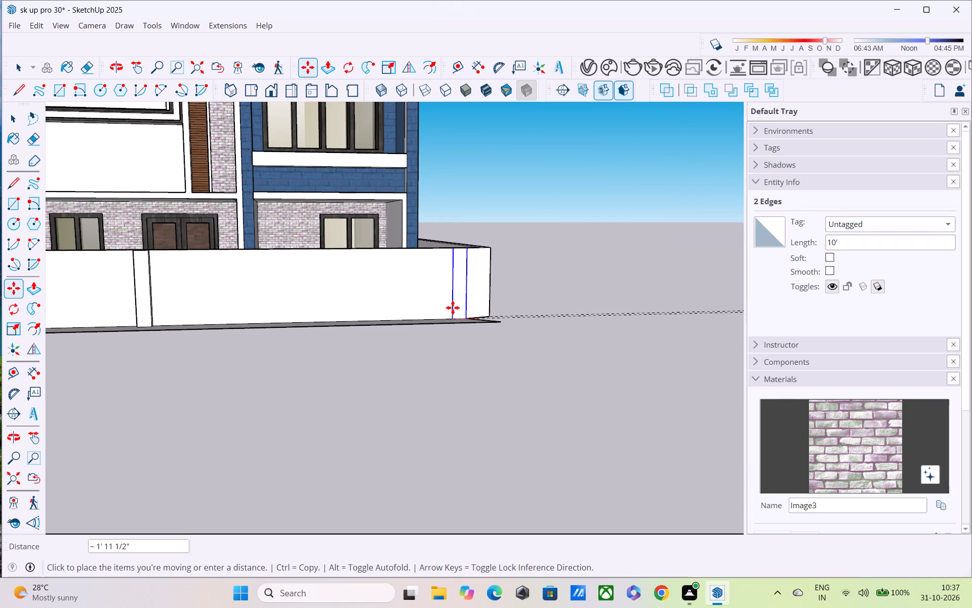
left_click(266, 323)
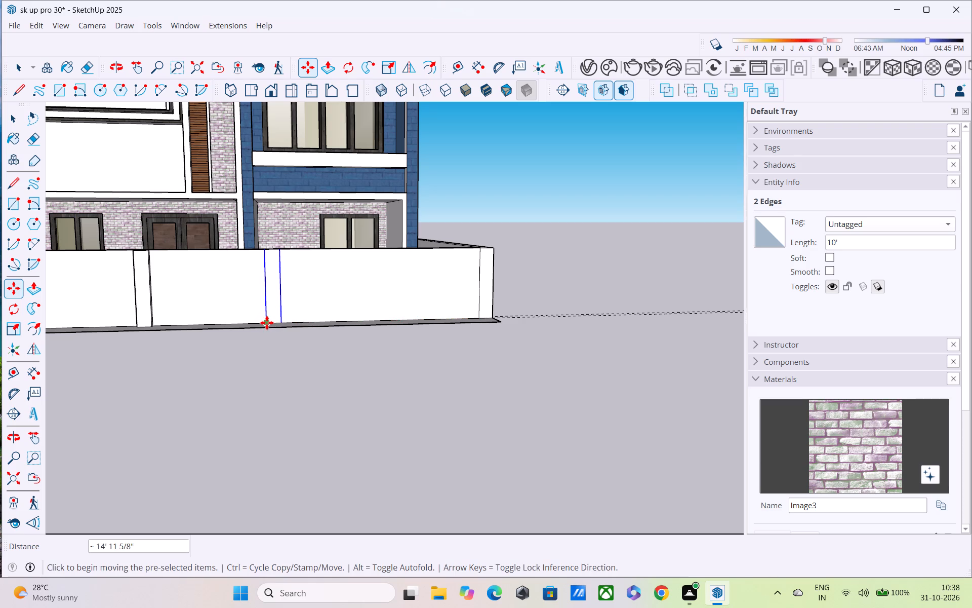
type("/2")
key("Return")
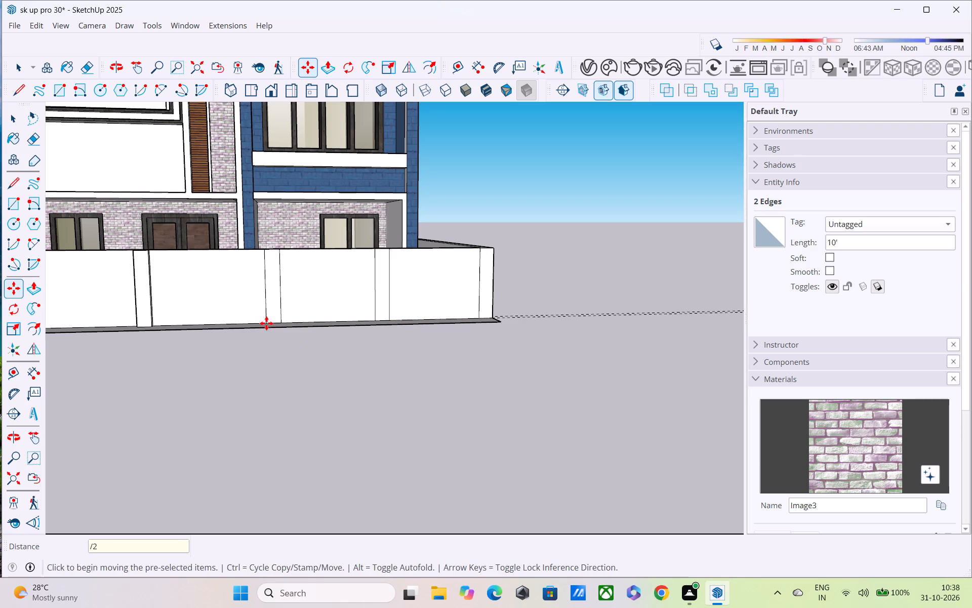
scroll(268, 327, "up", 1)
key("space")
Push/Pull the three remaining 1' wide strips on the front wall outward 5" to align with the existing pillars.
scroll(272, 292, "down", 4)
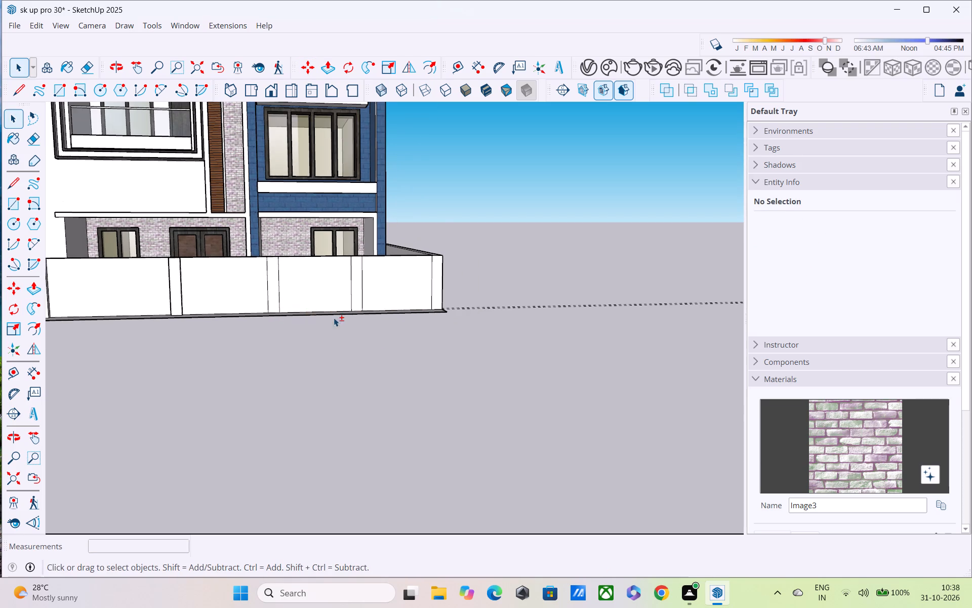
middle_click_drag(380, 337, 489, 362, "shift")
scroll(489, 359, "down", 3)
middle_click_drag(476, 365, 460, 395)
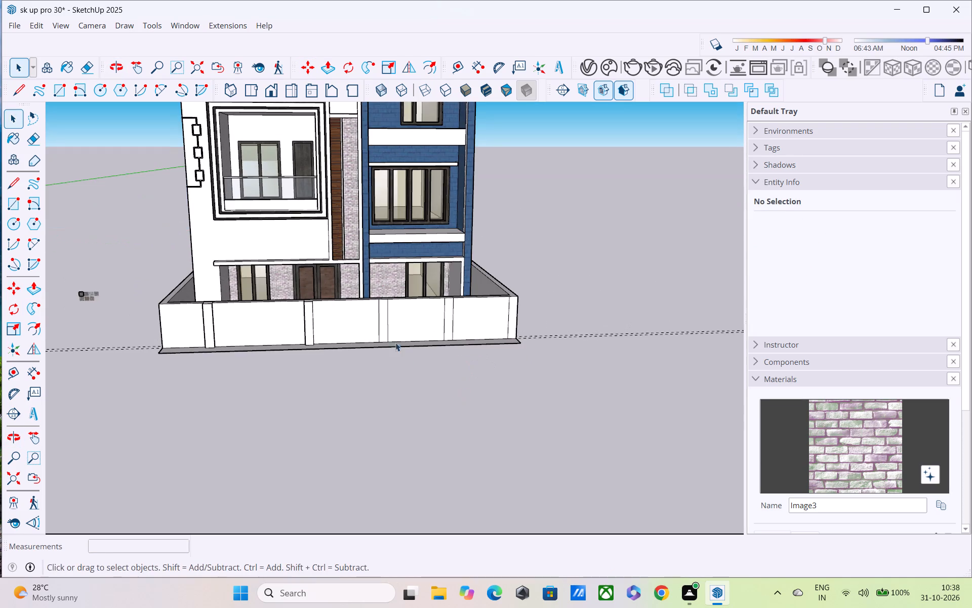
scroll(393, 341, "up", 4)
middle_click_drag(374, 326, 351, 360)
key("p")
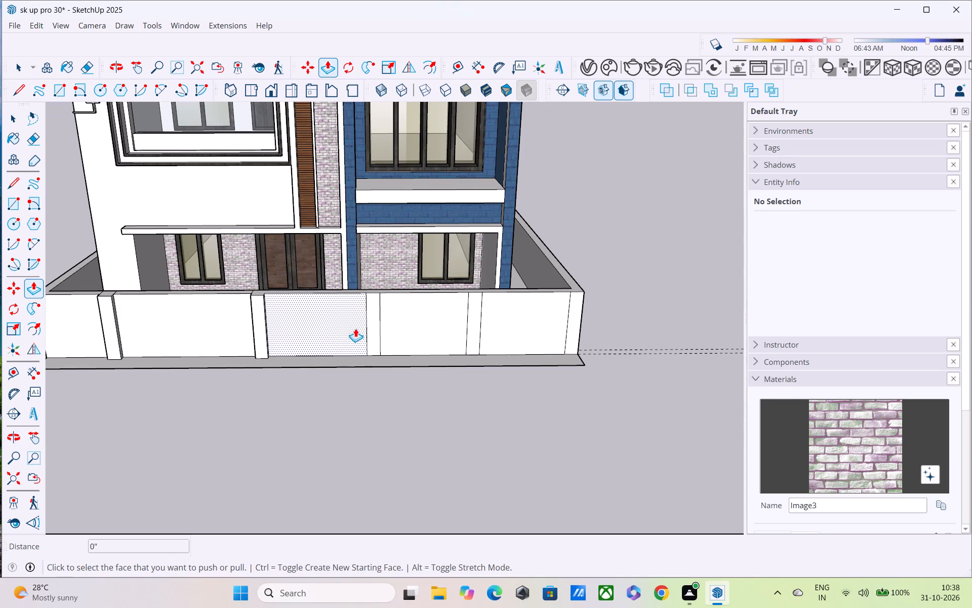
left_click(373, 338)
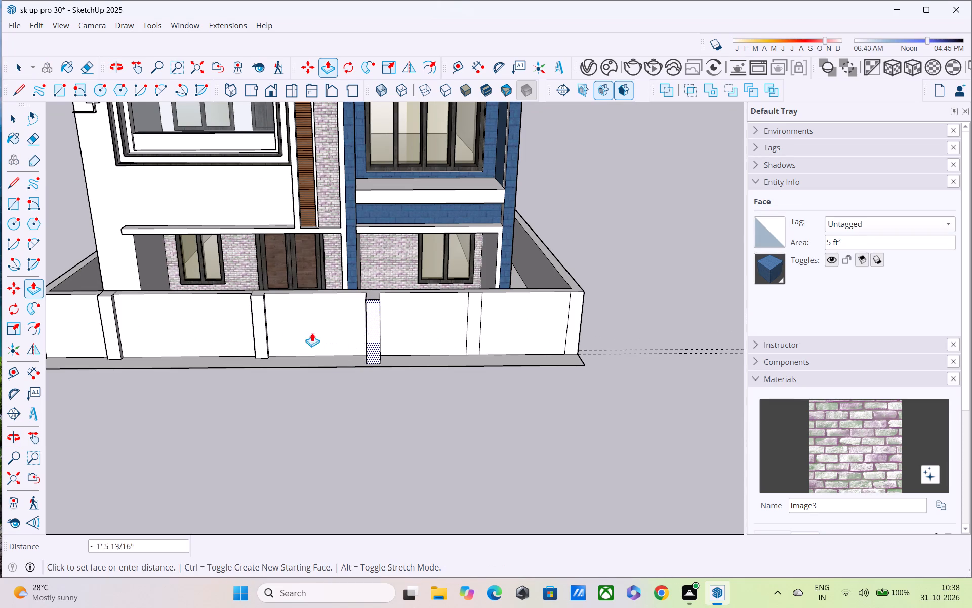
left_click(264, 322)
left_click(473, 330)
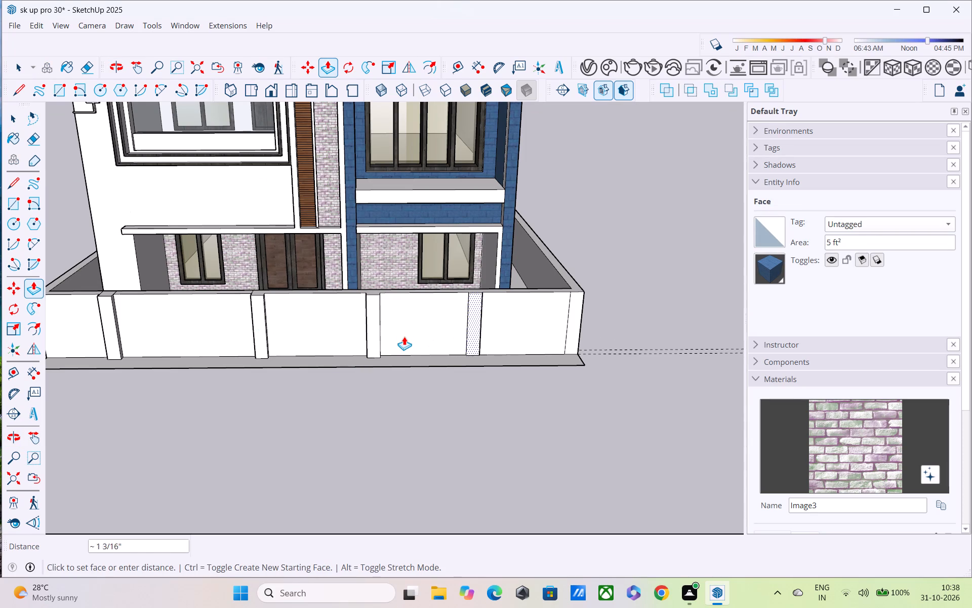
left_click(381, 332)
left_click(575, 327)
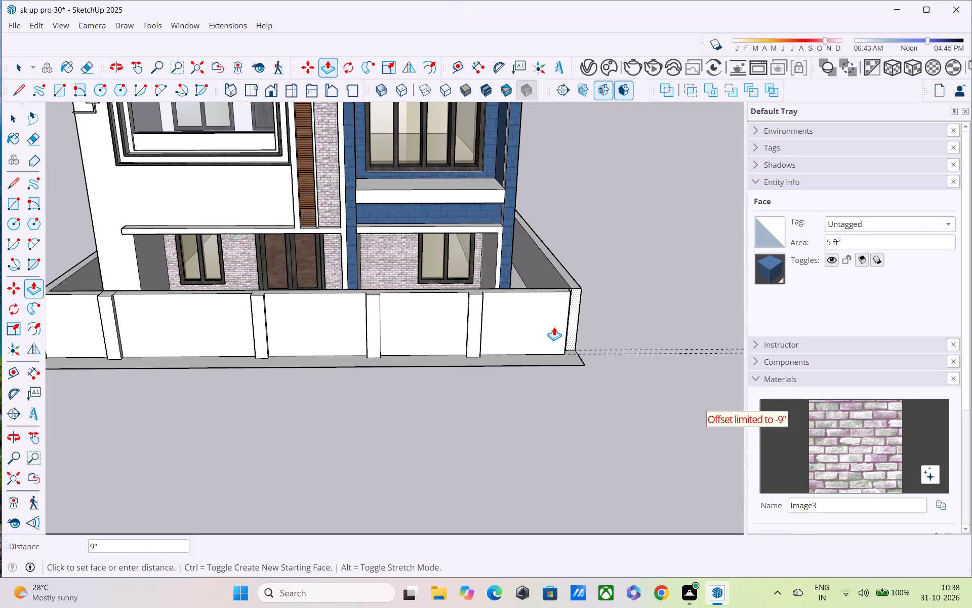
key("grave")
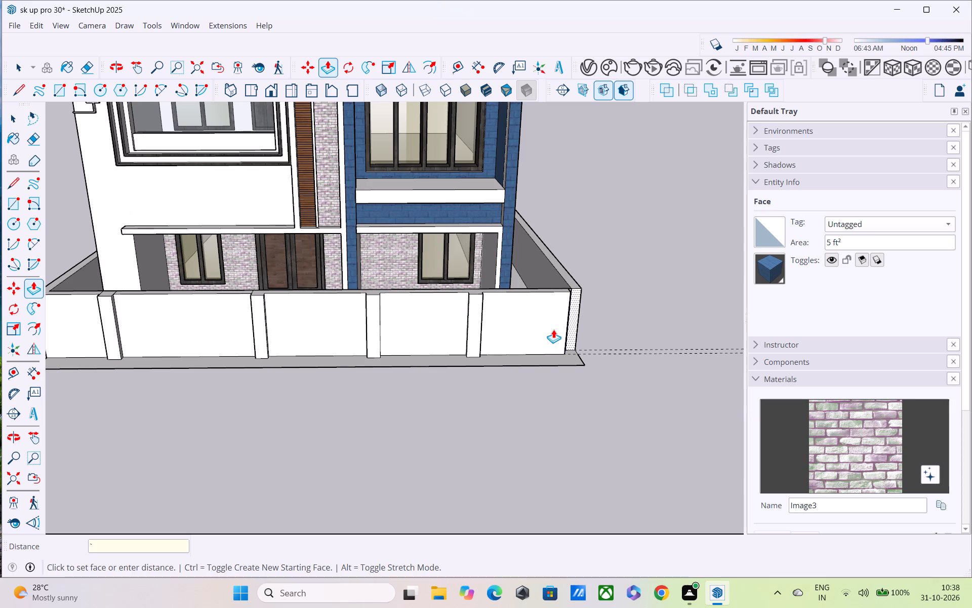
key("Escape")
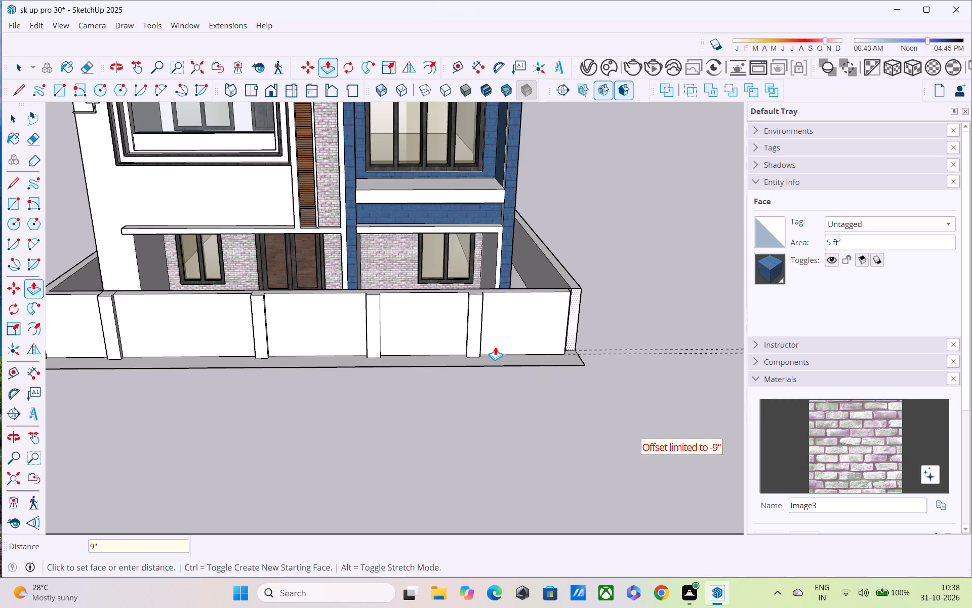
left_click(478, 335)
middle_click_drag(501, 348, 549, 260)
scroll(550, 258, "down", 5)
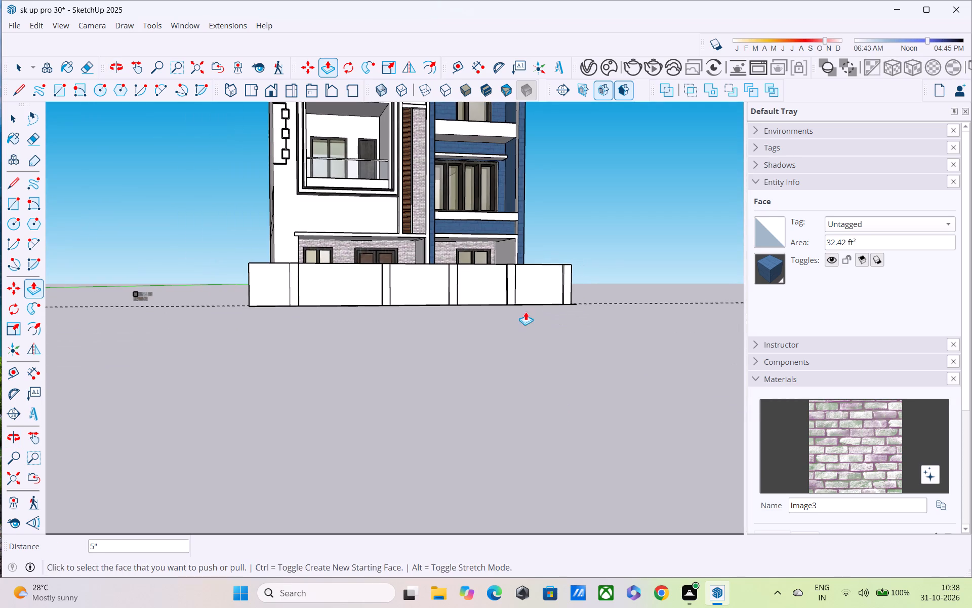
key("space")
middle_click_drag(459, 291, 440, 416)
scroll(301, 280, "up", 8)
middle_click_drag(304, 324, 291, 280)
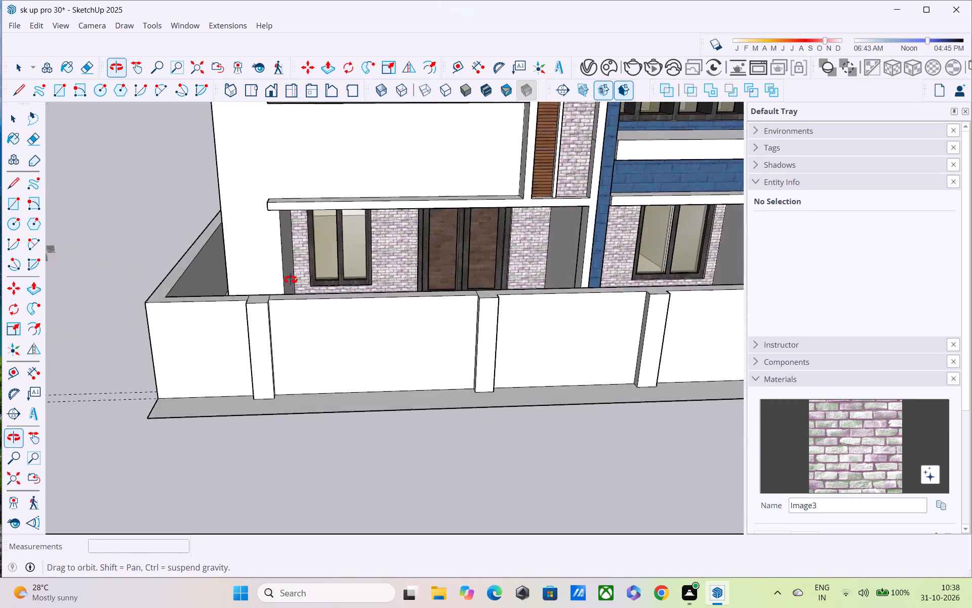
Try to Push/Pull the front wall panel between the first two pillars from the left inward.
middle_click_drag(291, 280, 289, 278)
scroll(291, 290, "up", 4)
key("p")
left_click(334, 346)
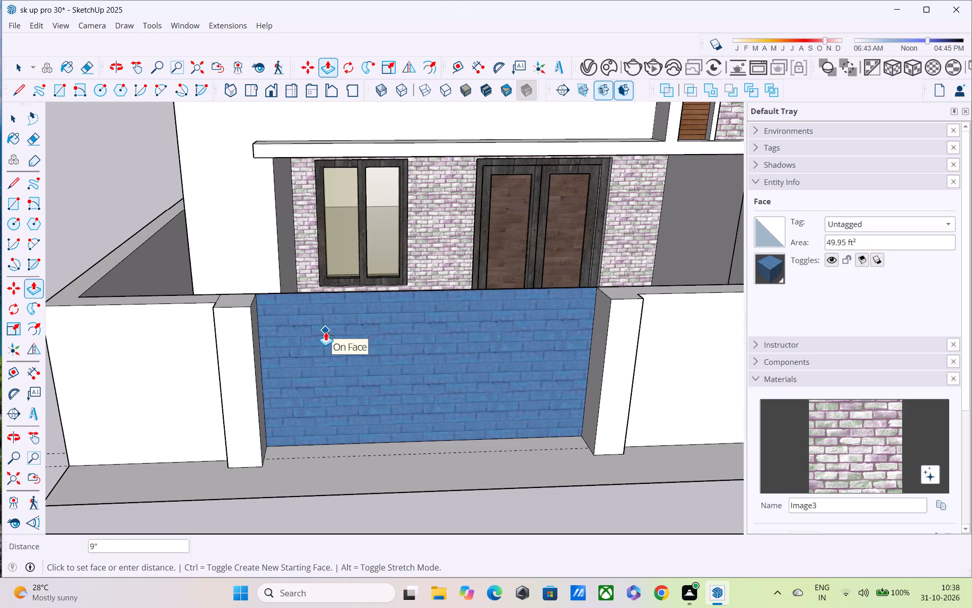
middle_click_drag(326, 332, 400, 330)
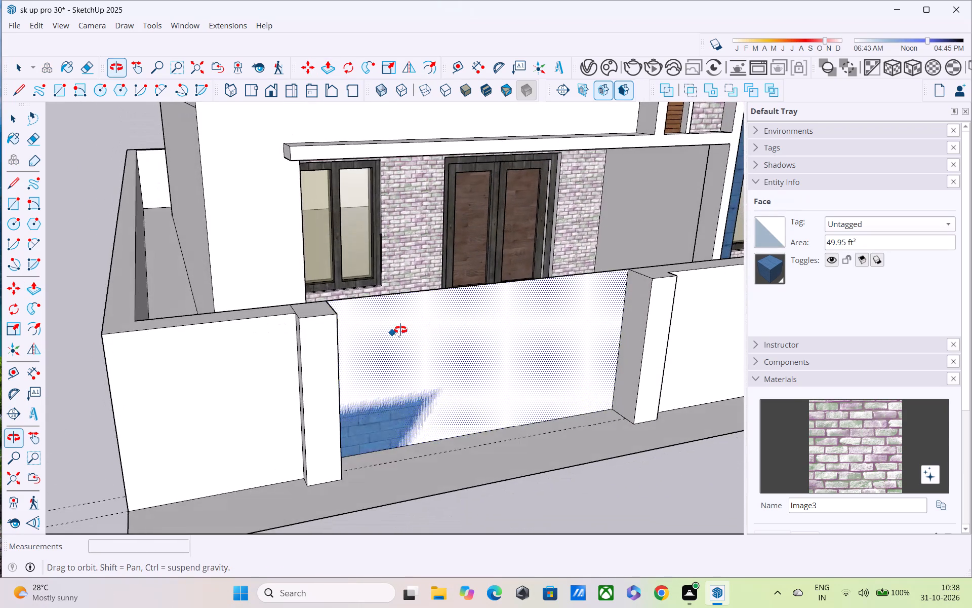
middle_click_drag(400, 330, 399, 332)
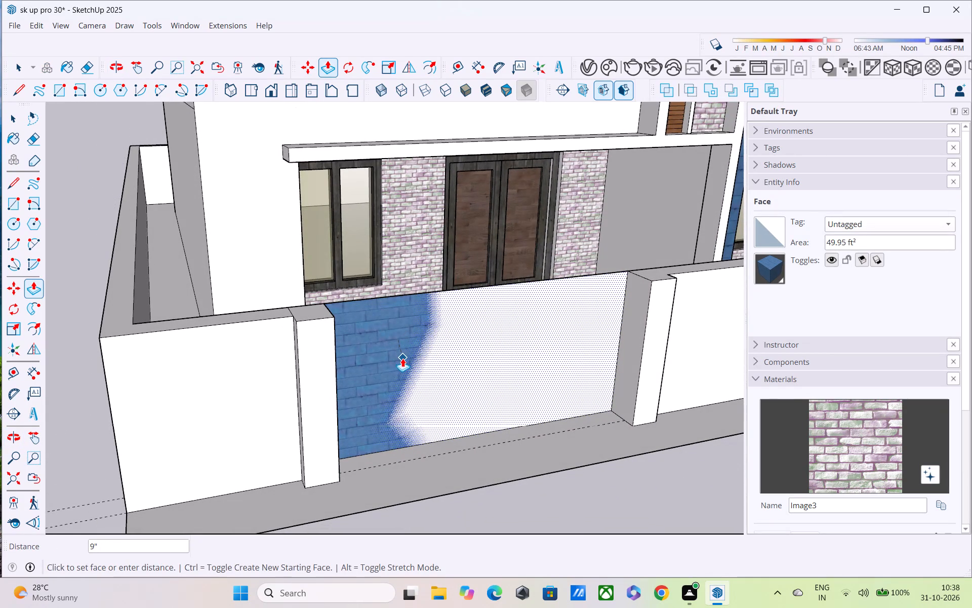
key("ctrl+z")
Sample the default material from the white front wall and paint the two blue underside faces below it.
middle_click_drag(409, 375, 464, 182)
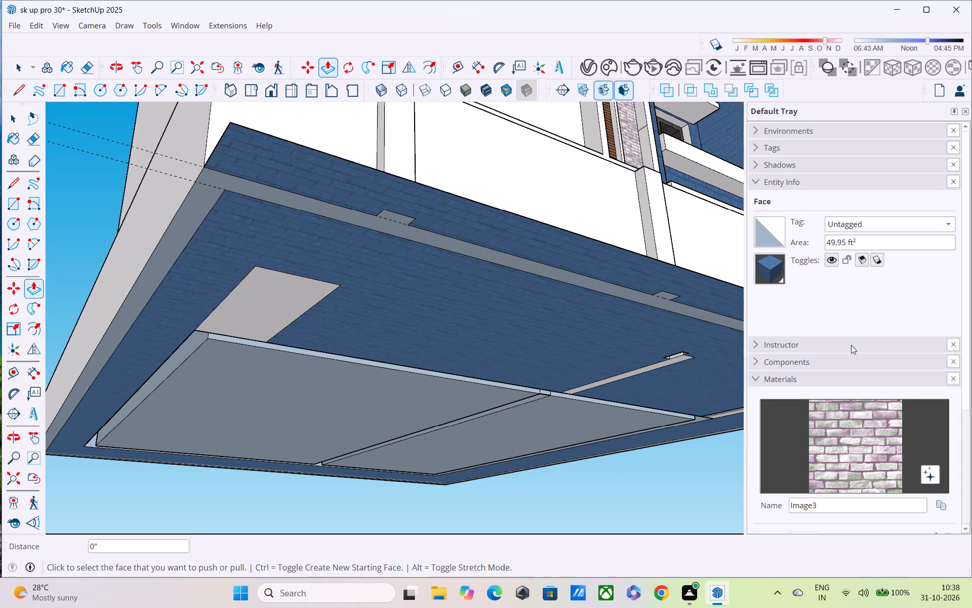
scroll(918, 458, "down", 1)
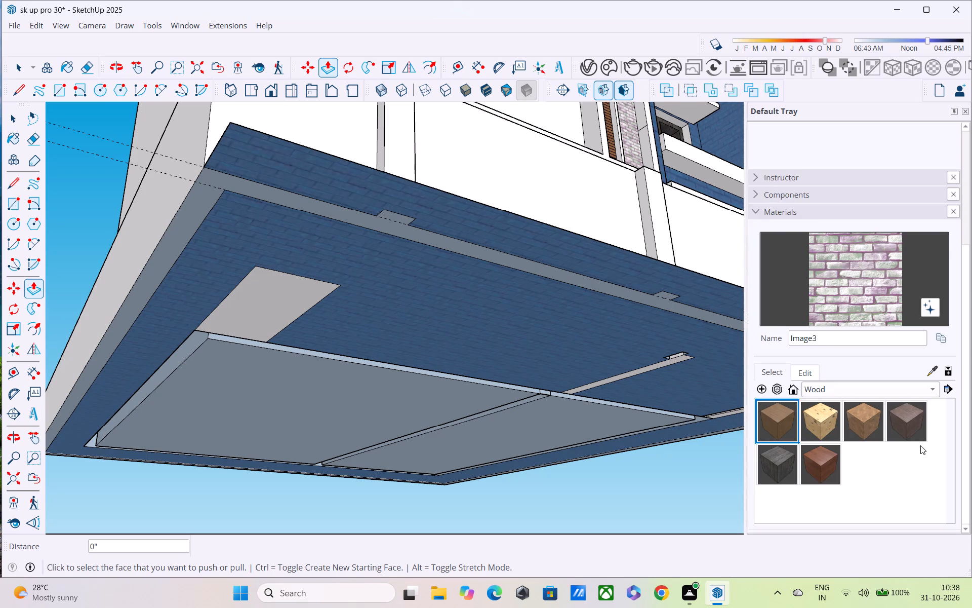
left_click(934, 368)
left_click(586, 193)
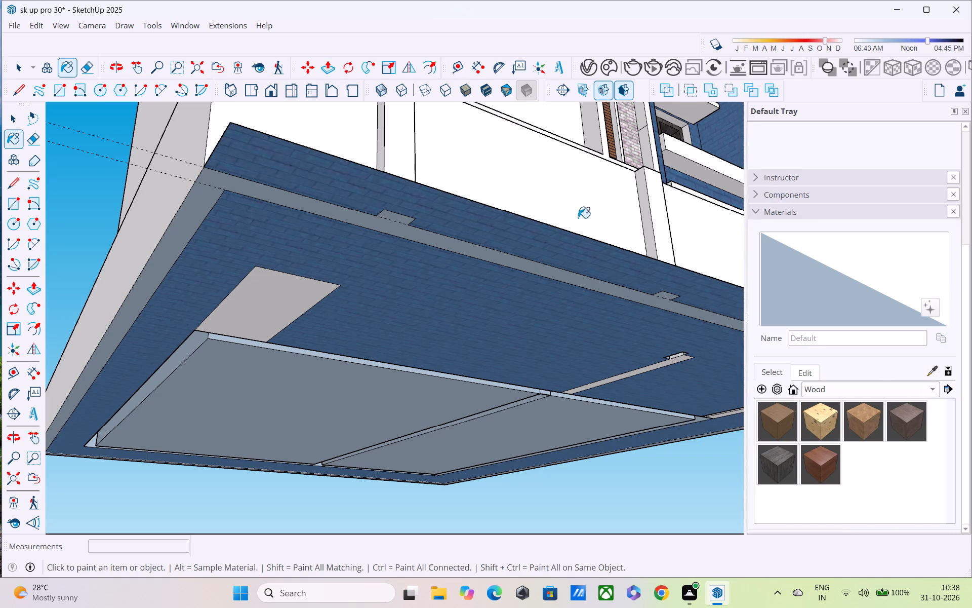
left_click(545, 294)
left_click(554, 256)
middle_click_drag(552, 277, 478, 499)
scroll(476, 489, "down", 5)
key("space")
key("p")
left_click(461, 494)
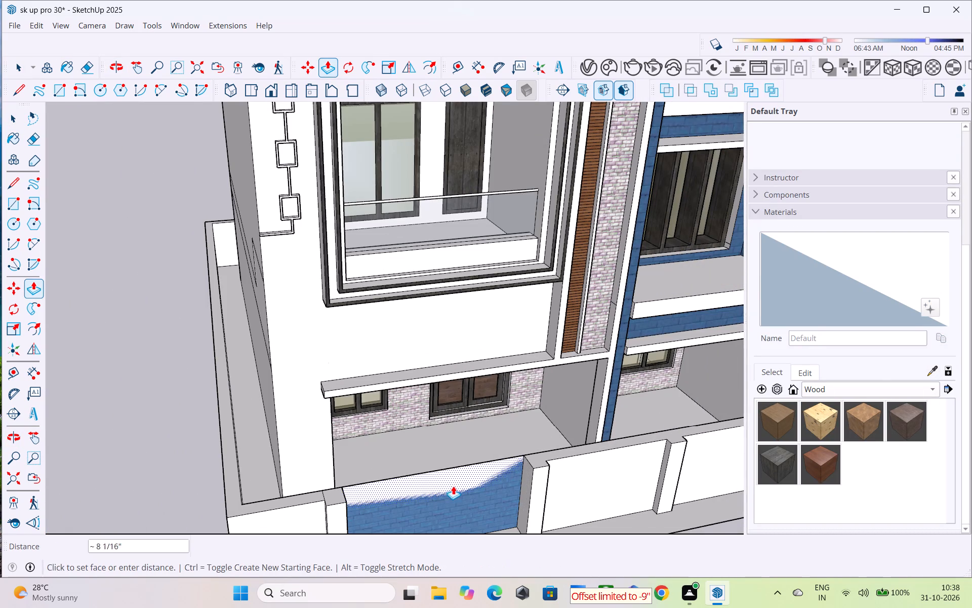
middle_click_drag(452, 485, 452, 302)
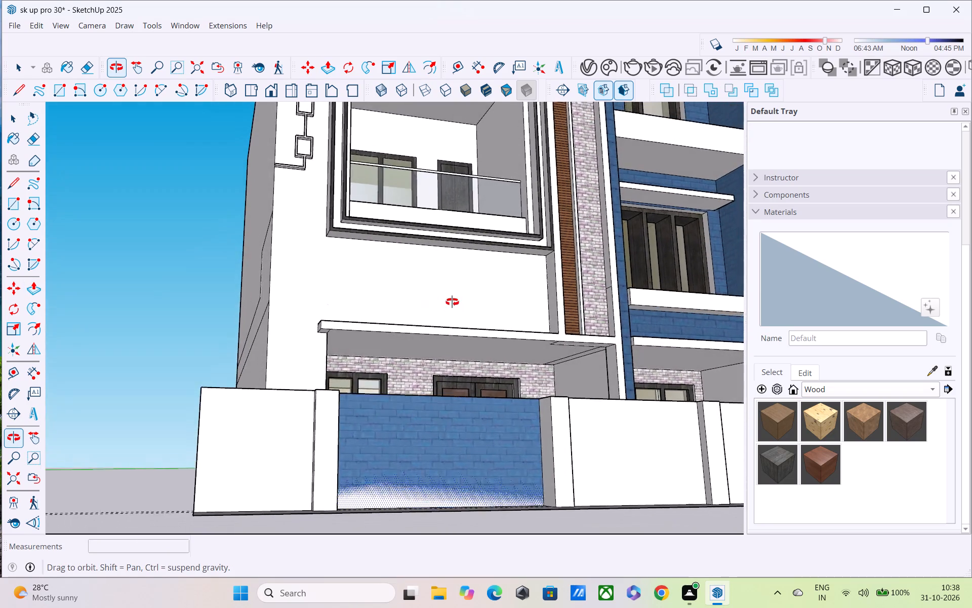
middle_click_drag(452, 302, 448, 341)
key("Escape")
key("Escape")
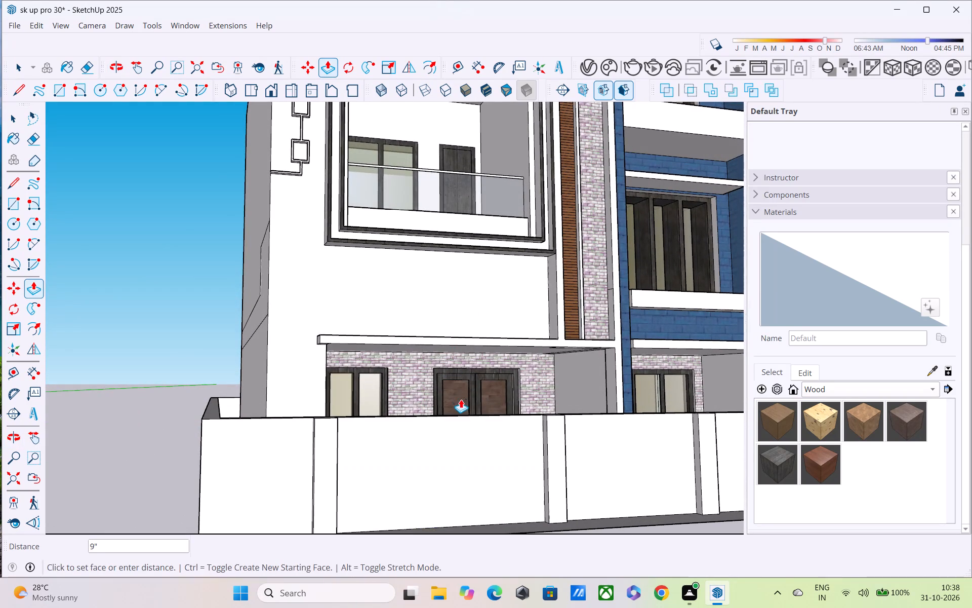
Push/Pull the front wall panel between the first two pillars from the left inward about 3 9/16".
middle_click_drag(463, 467, 361, 495)
scroll(353, 467, "up", 1)
middle_click_drag(353, 467, 296, 507)
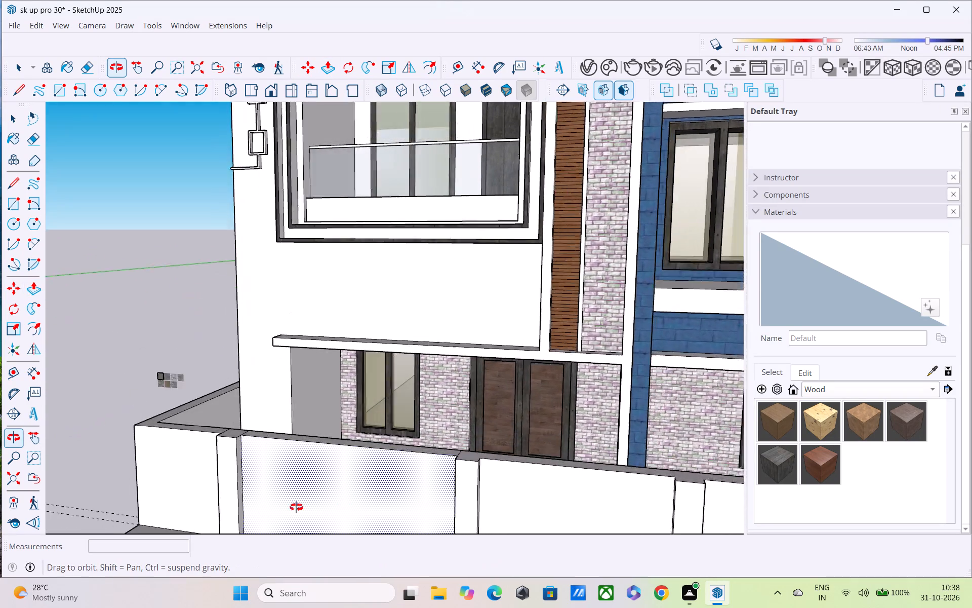
middle_click_drag(296, 507, 244, 540)
scroll(358, 466, "up", 2)
left_click(345, 477)
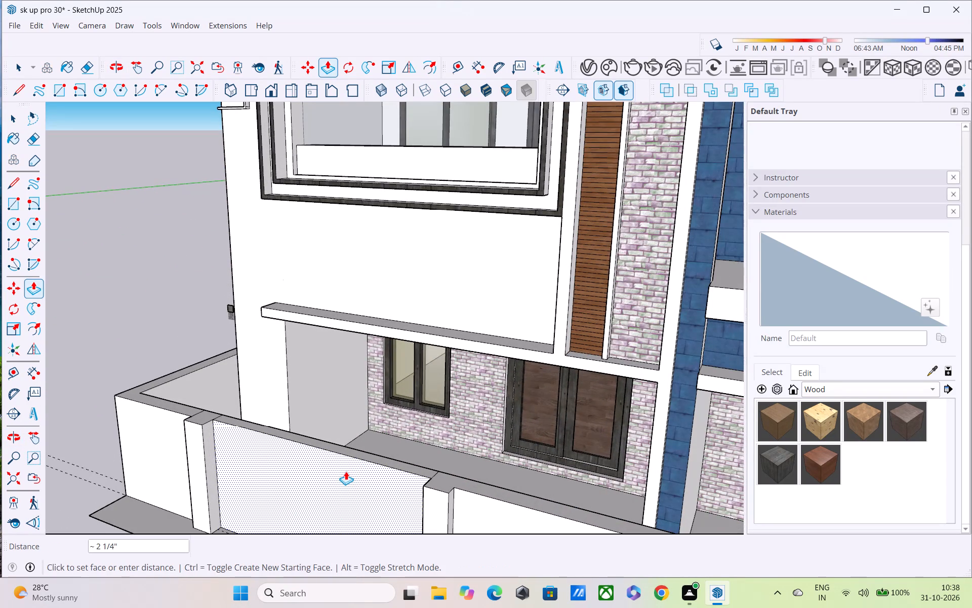
left_click(347, 469)
middle_click_drag(349, 473, 384, 427)
scroll(388, 431, "down", 4)
middle_click_drag(388, 472, 434, 410)
scroll(435, 410, "up", 1)
middle_click_drag(440, 407, 455, 391)
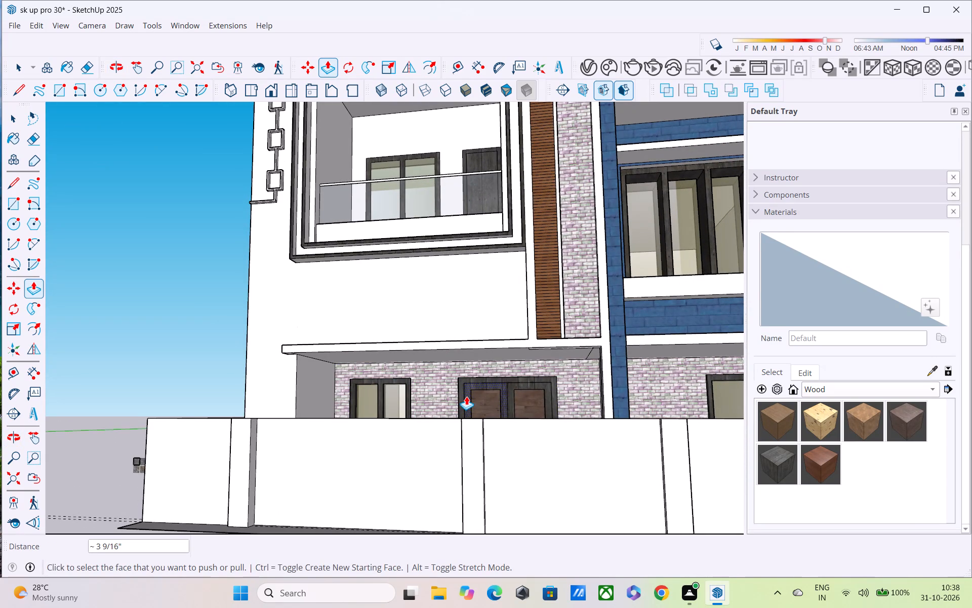
Offset the outline of the recessed panel between the first two pillars 4" inward.
key("space")
left_click(442, 481)
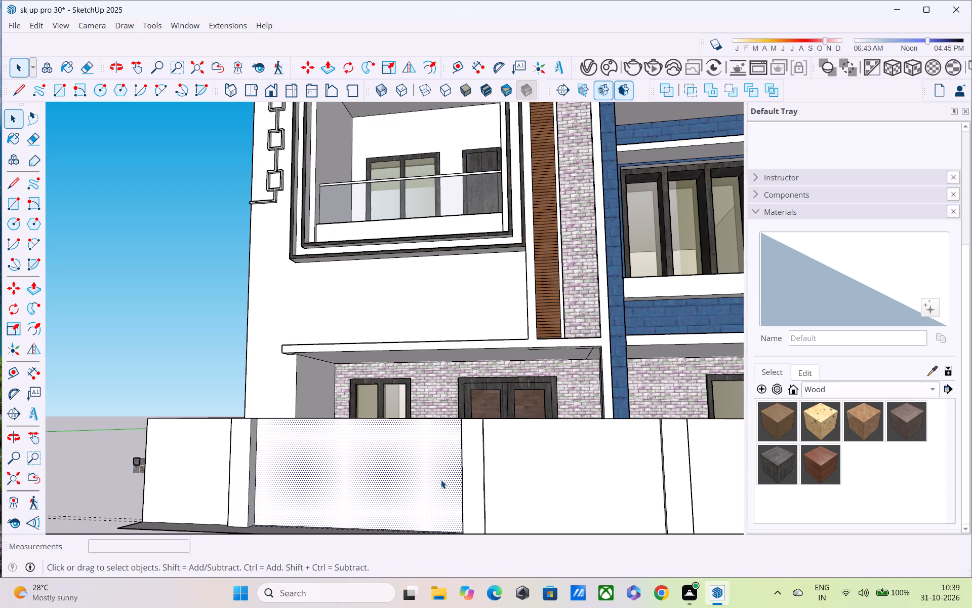
key("f")
left_click(440, 479)
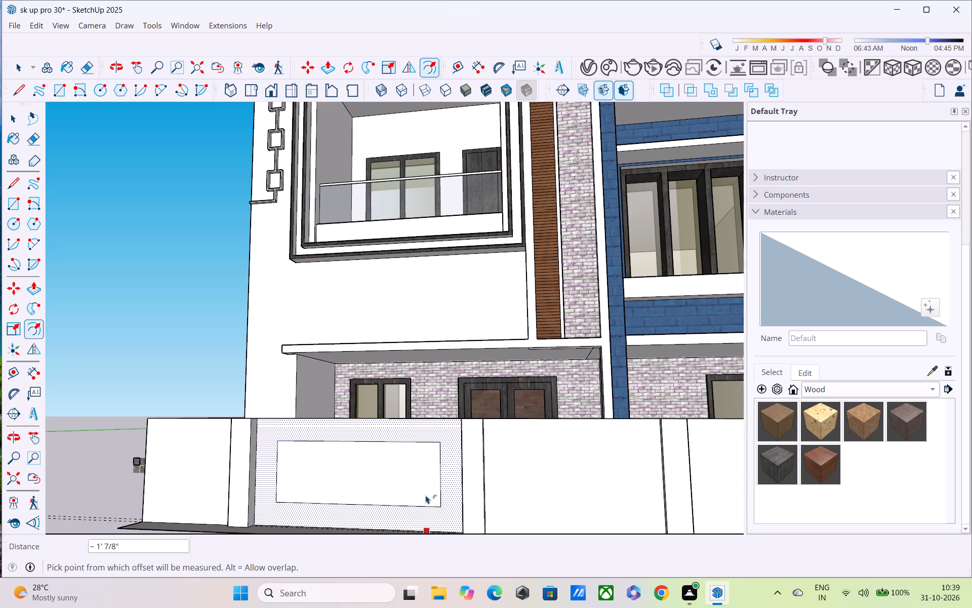
key("ctrl+z")
left_click(414, 442)
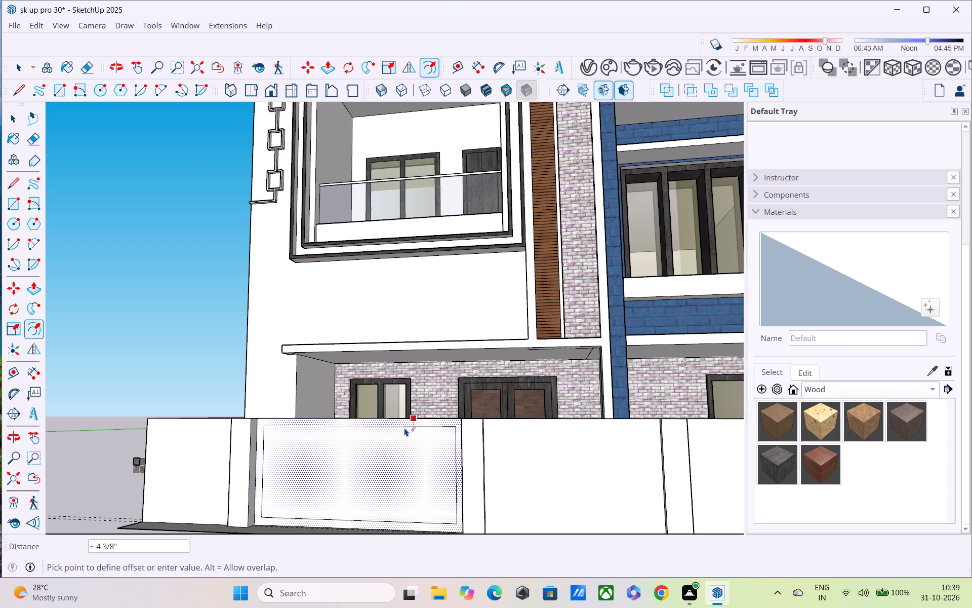
type("4\"")
key("Return")
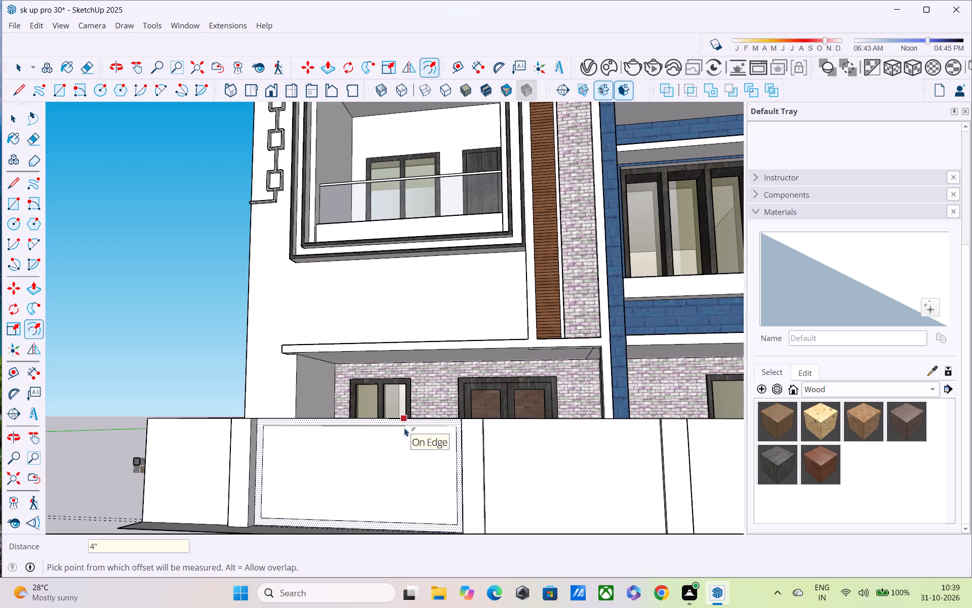
middle_click_drag(405, 428, 361, 388, "shift")
middle_click_drag(370, 413, 431, 413)
key("space")
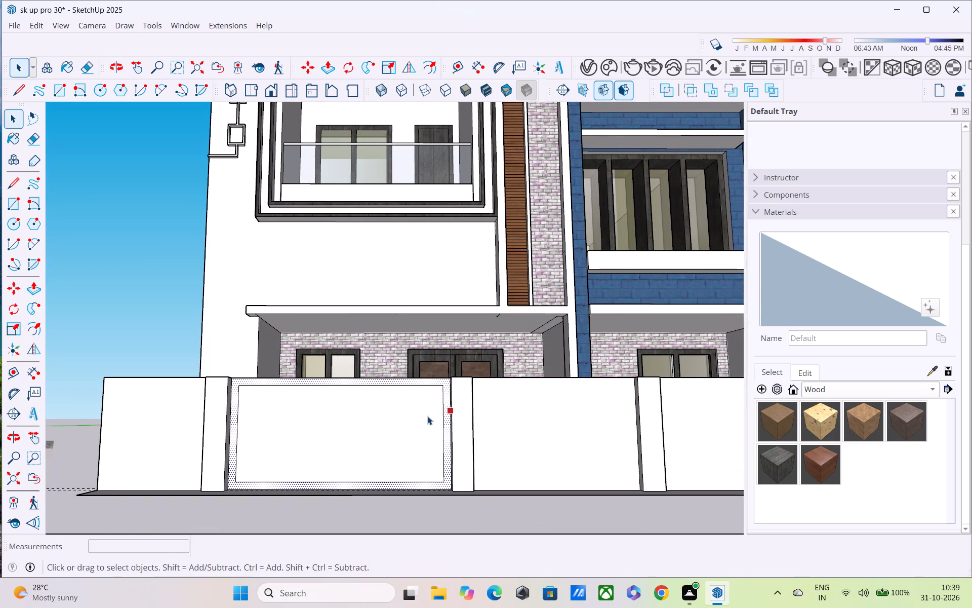
Draw a vertical line from the midpoint of the inner rectangle's top edge to its bottom edge, splitting it in half.
key("l")
scroll(376, 419, "up", 2)
left_click(337, 379)
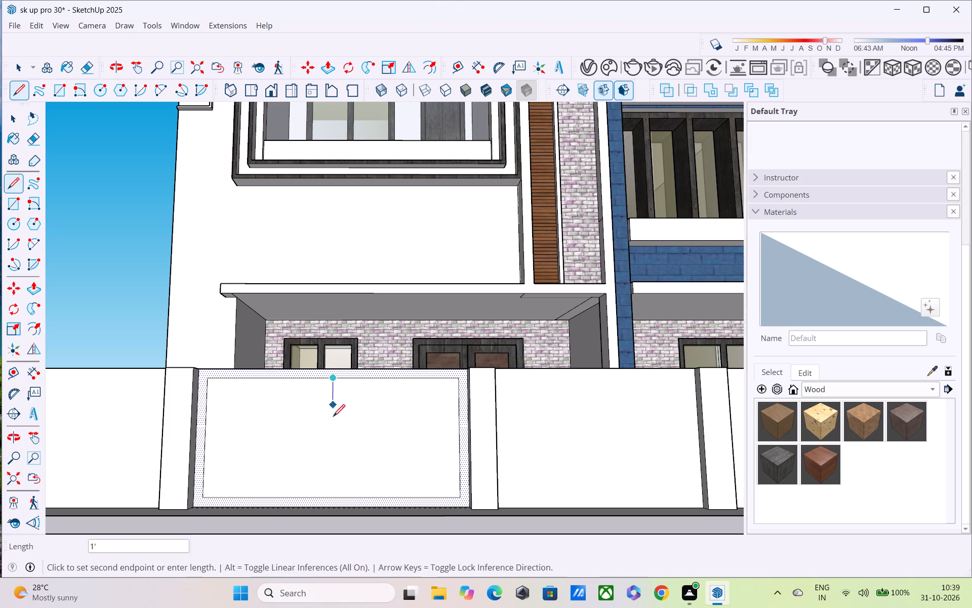
left_click(331, 499)
middle_click_drag(332, 499, 361, 462, "shift")
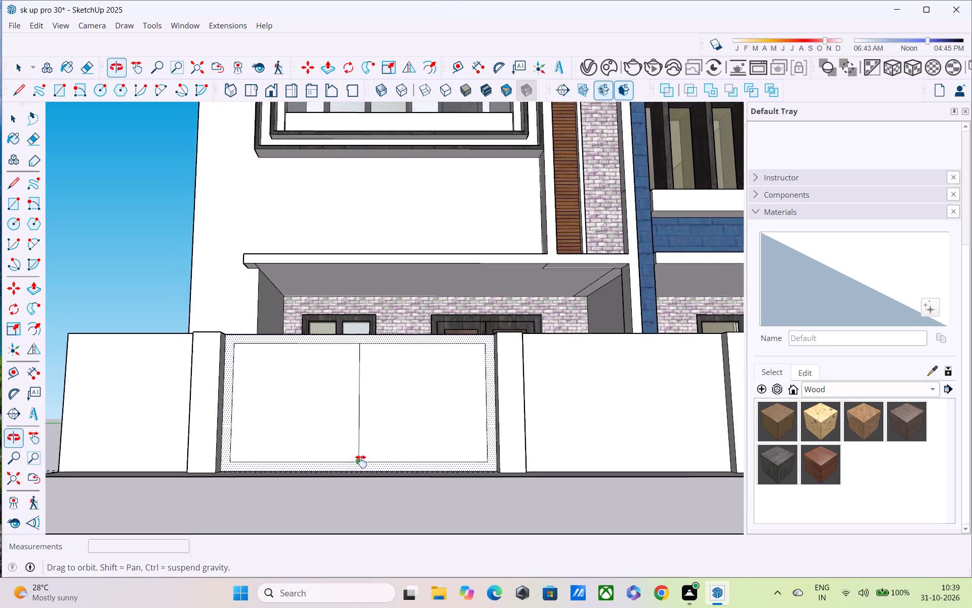
middle_click_drag(361, 462, 373, 440, "shift")
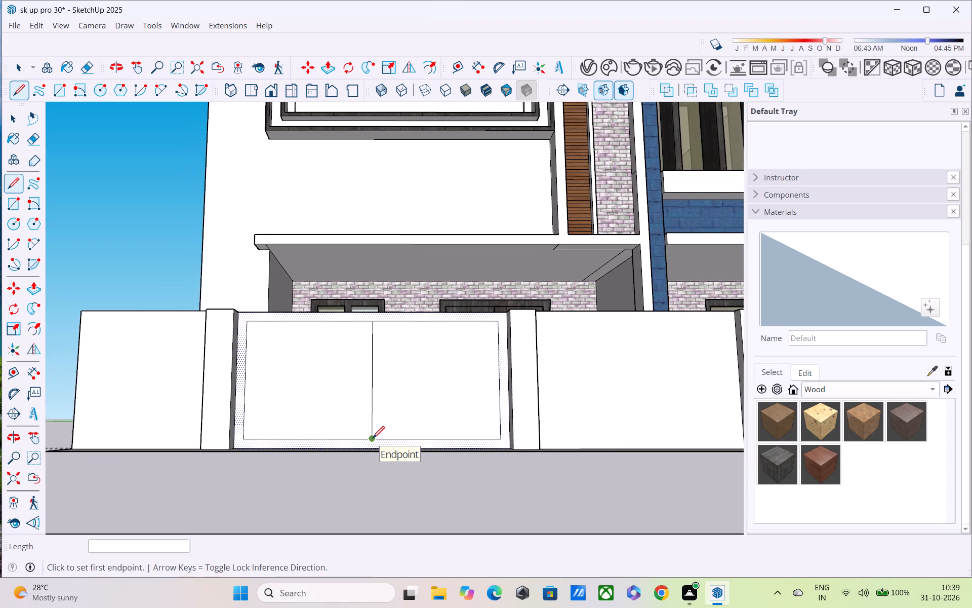
key("space")
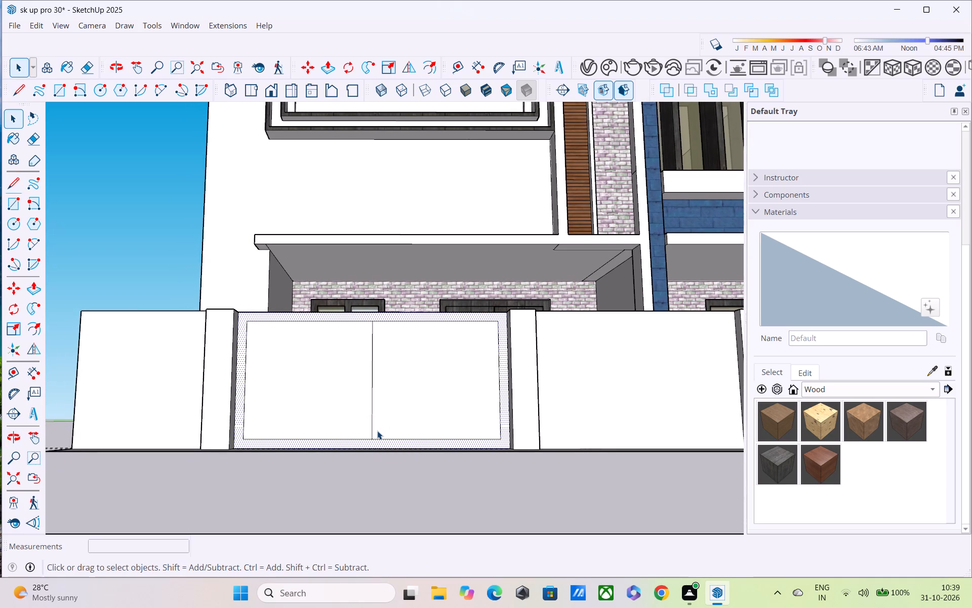
key("l")
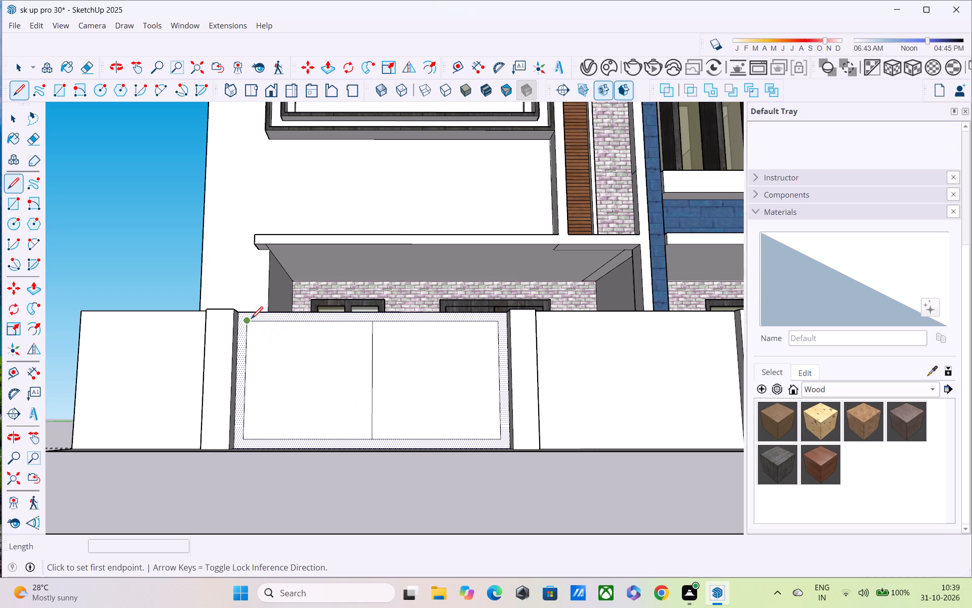
key("space")
Copy the inner rectangle's two top edge segments 8" downward.
left_click(294, 322)
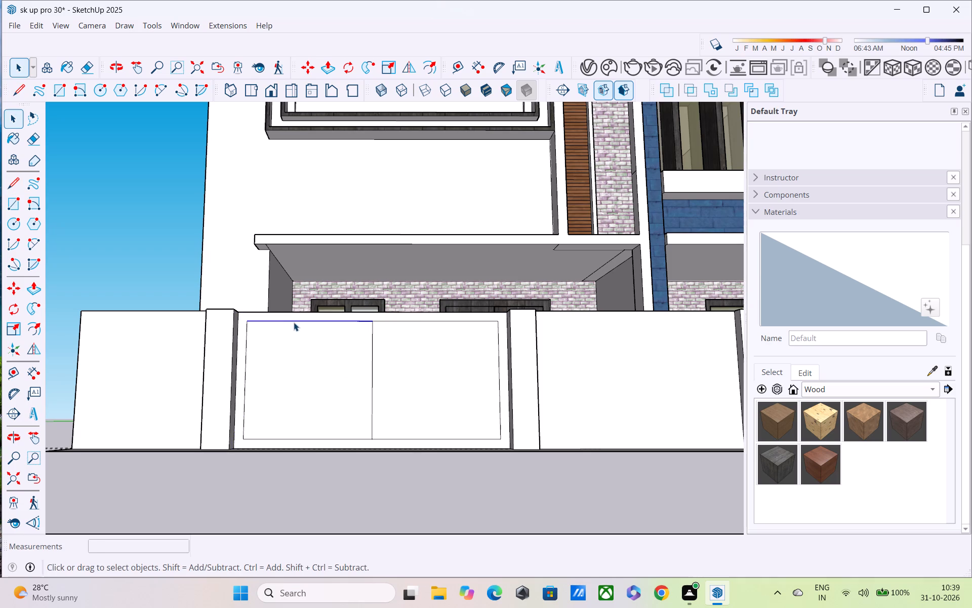
left_click(418, 322)
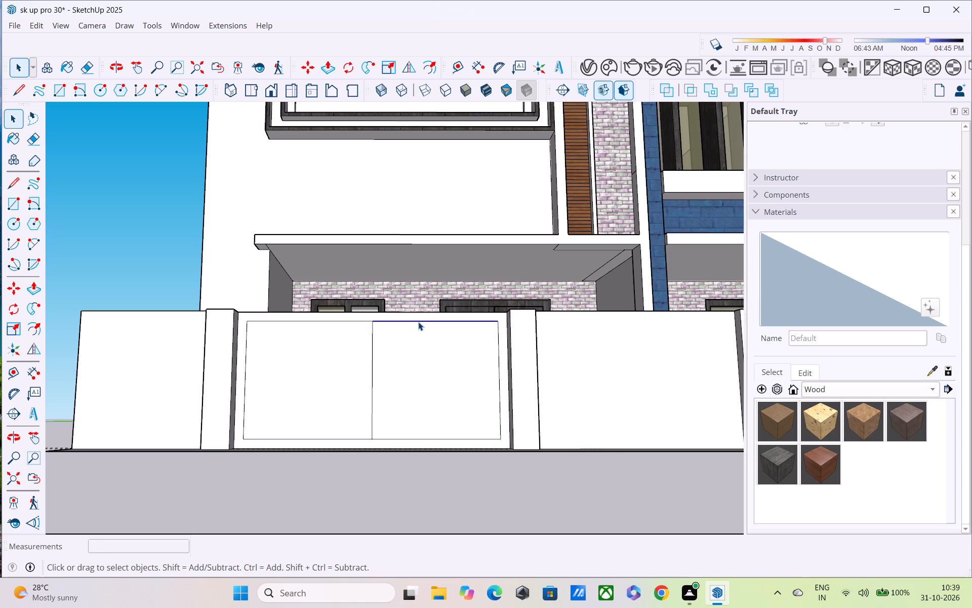
left_click(349, 321, "shift")
key("m")
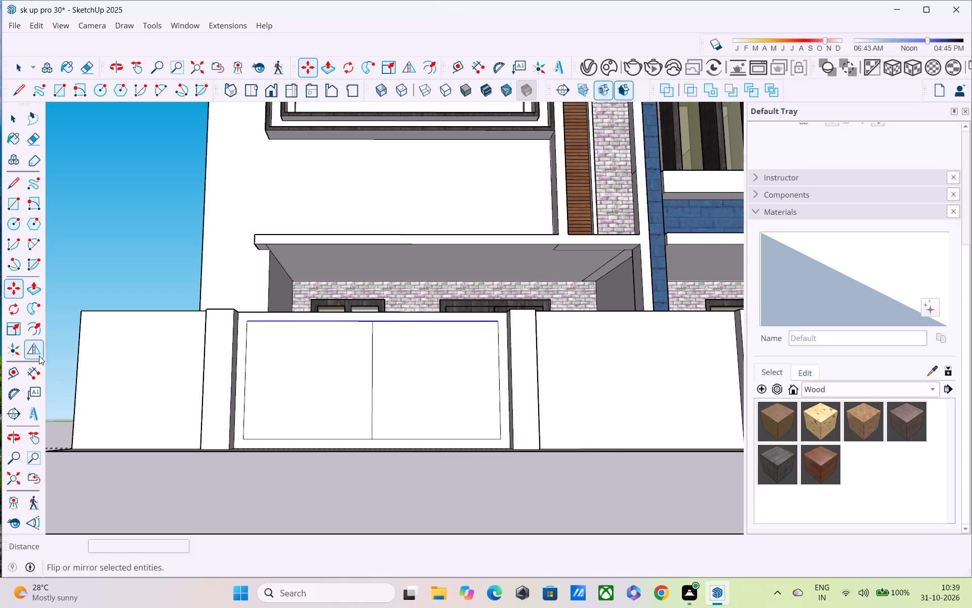
left_click(247, 321)
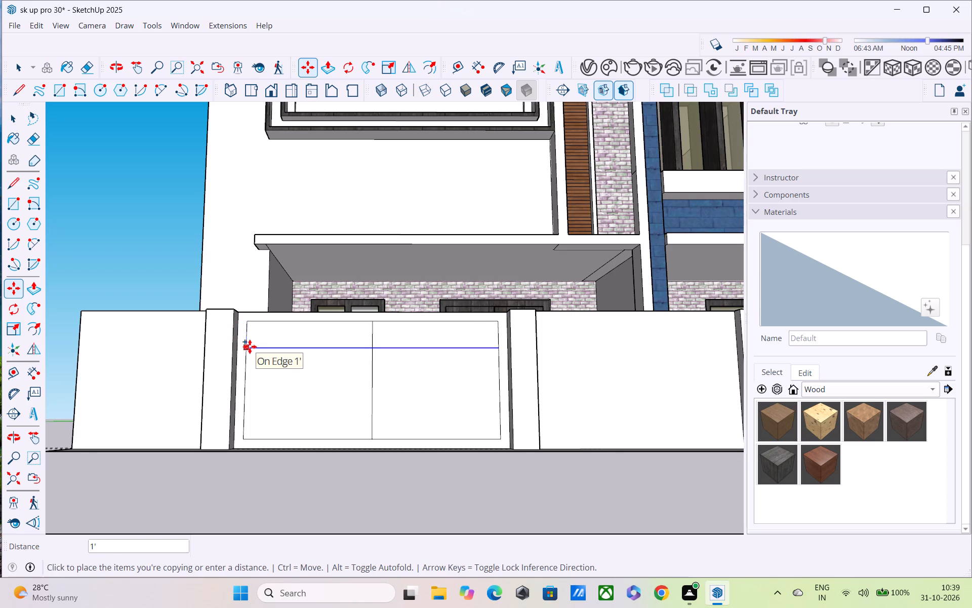
type("6\"")
key("Return")
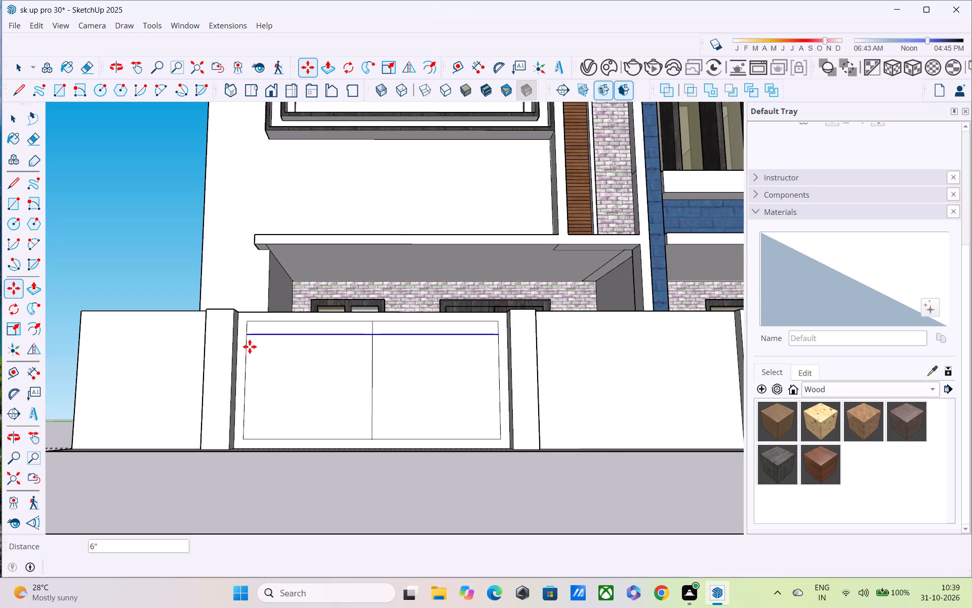
type("8\"")
key("Return")
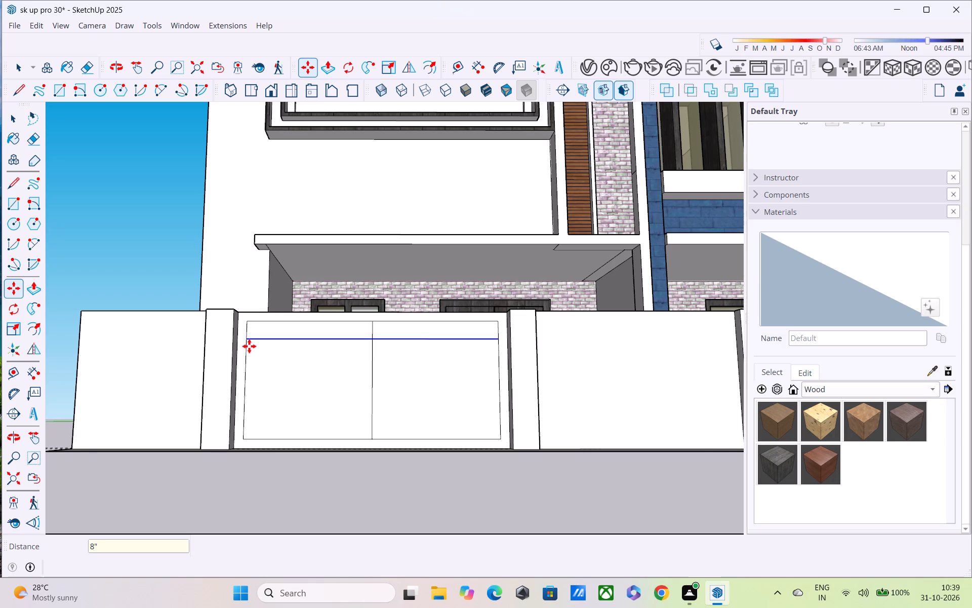
scroll(250, 381, "down", 1)
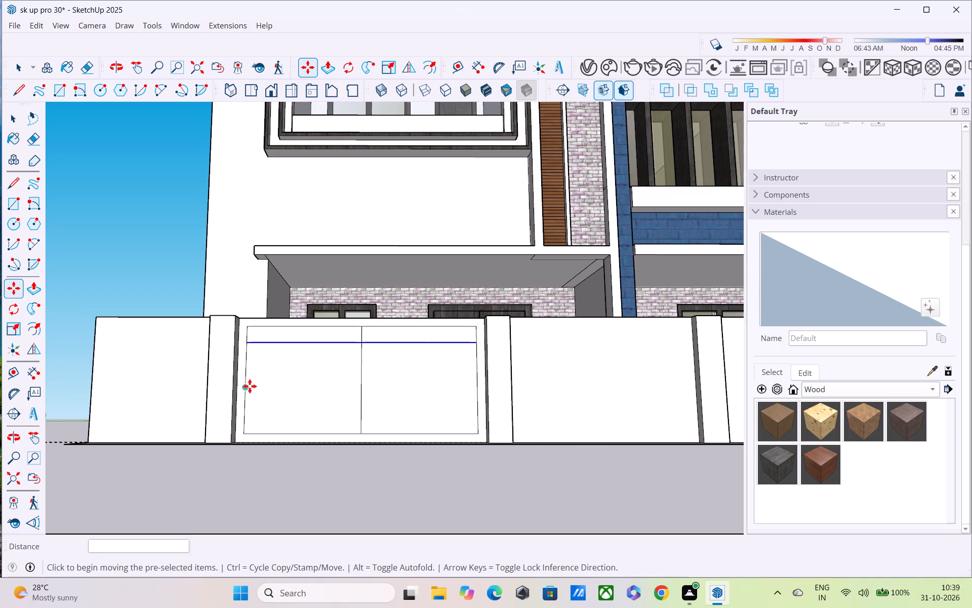
key("space")
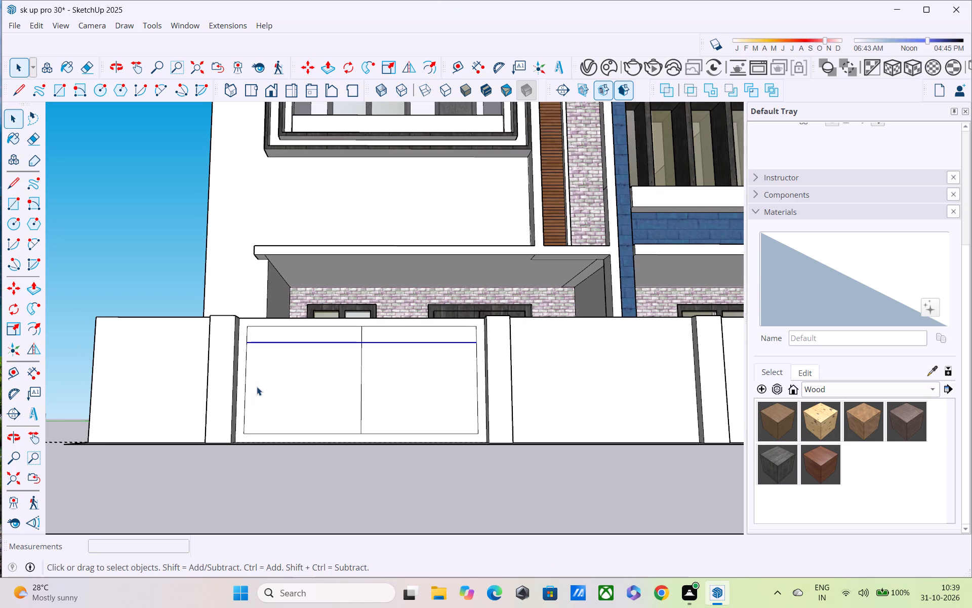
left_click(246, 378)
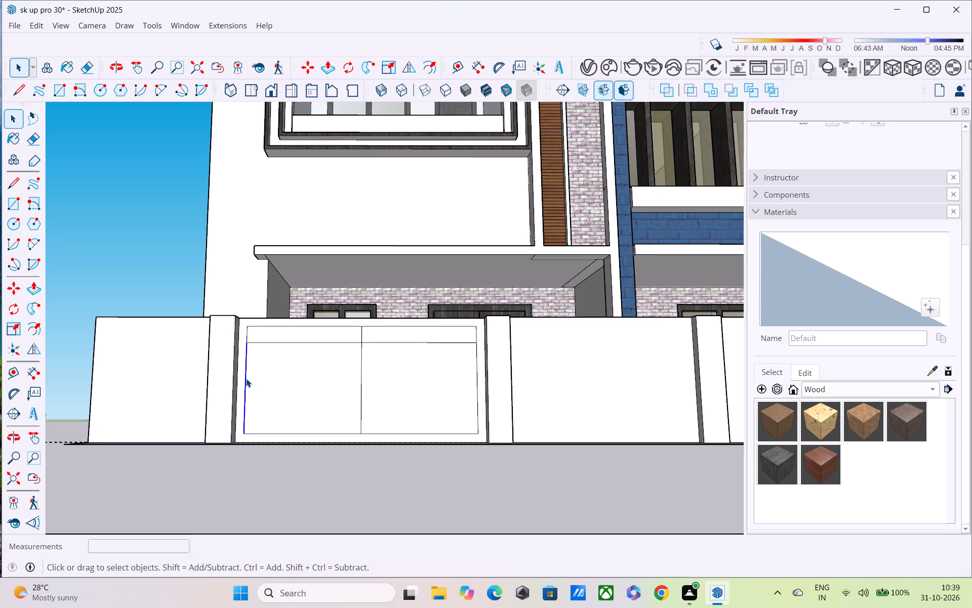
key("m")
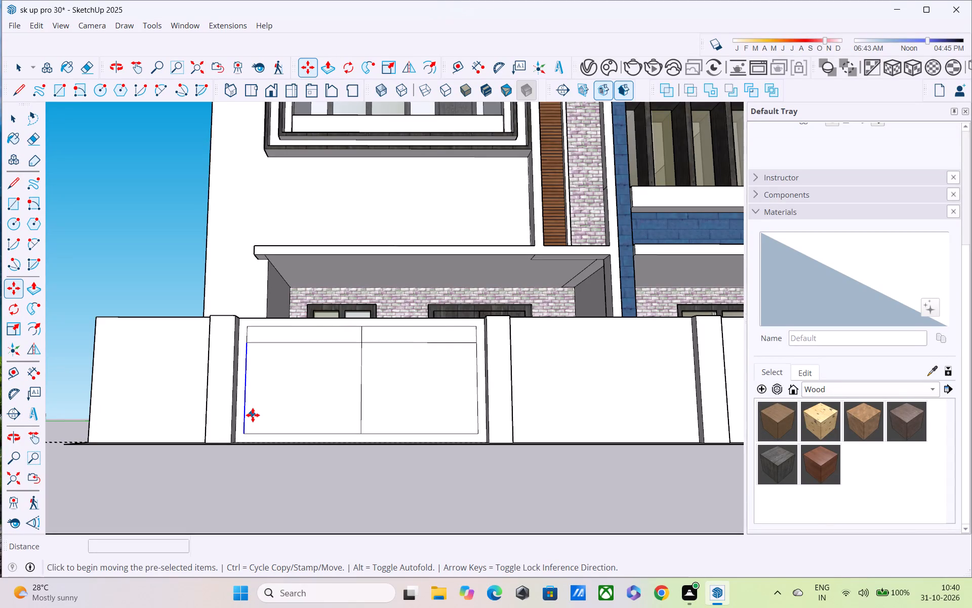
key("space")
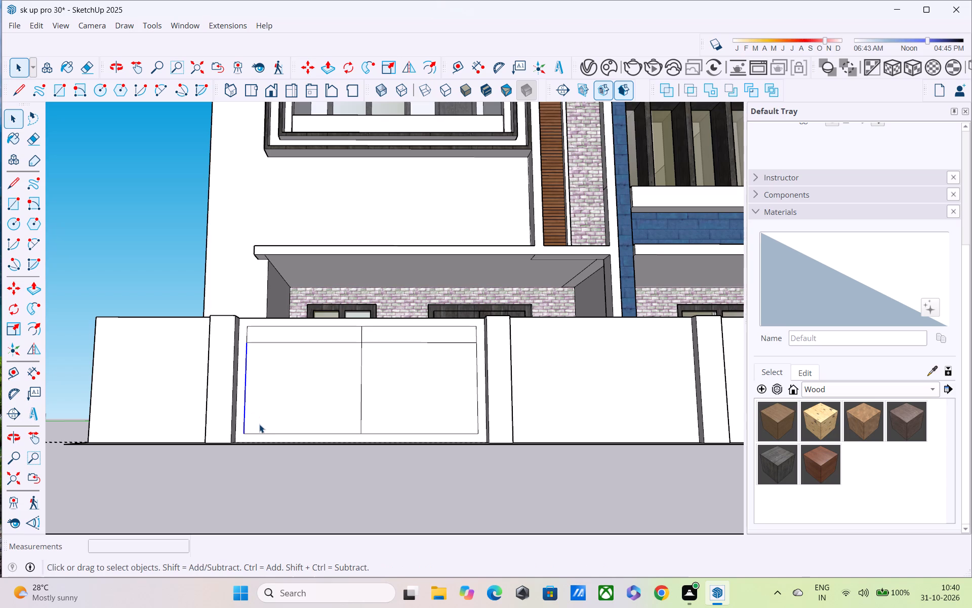
Copy the inner rectangle's two bottom edge segments 8" upward.
scroll(275, 432, "up", 2)
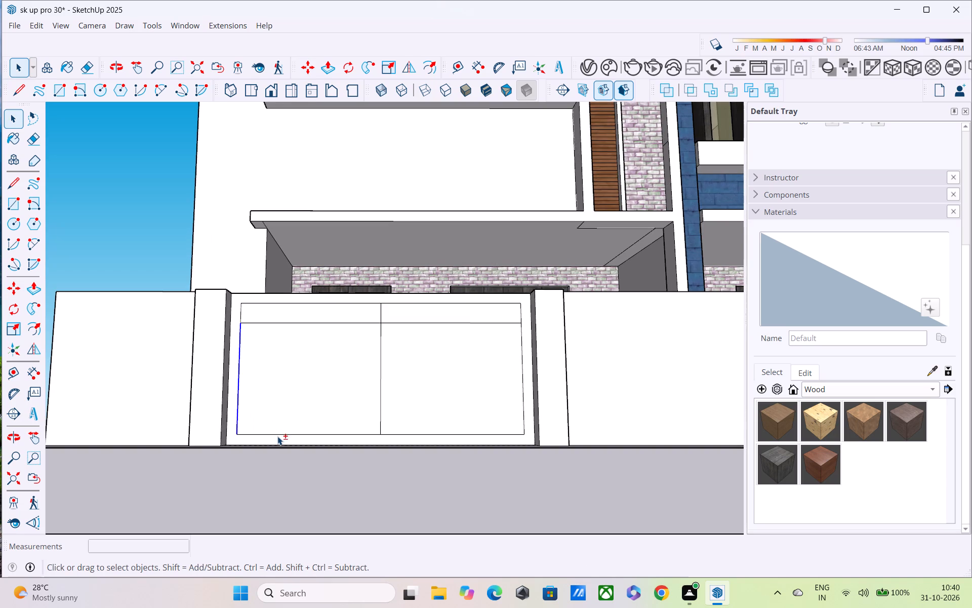
left_click(280, 434, "shift")
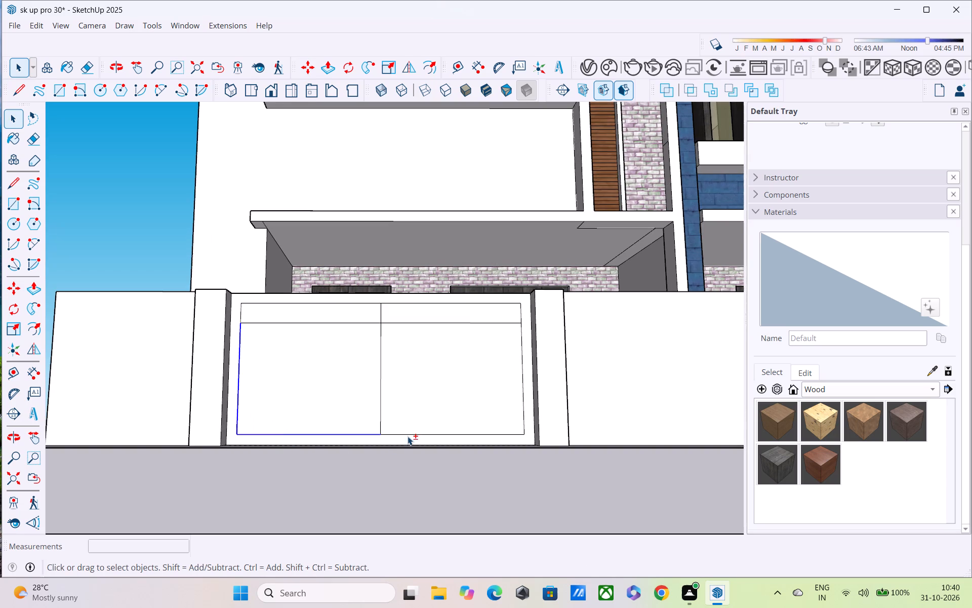
left_click(409, 433, "shift")
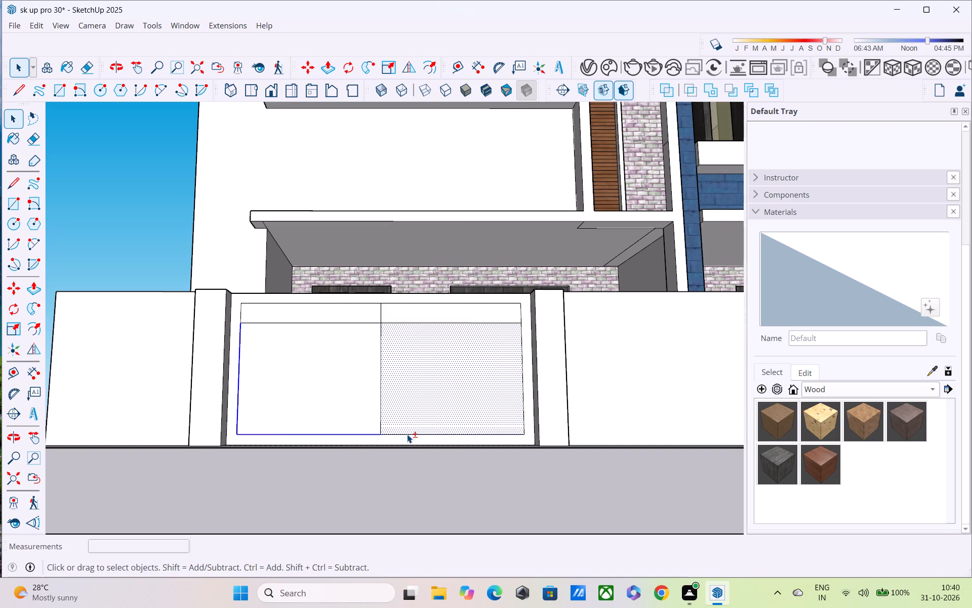
left_click(407, 434, "shift")
left_click(409, 419, "shift")
left_click(238, 357, "shift")
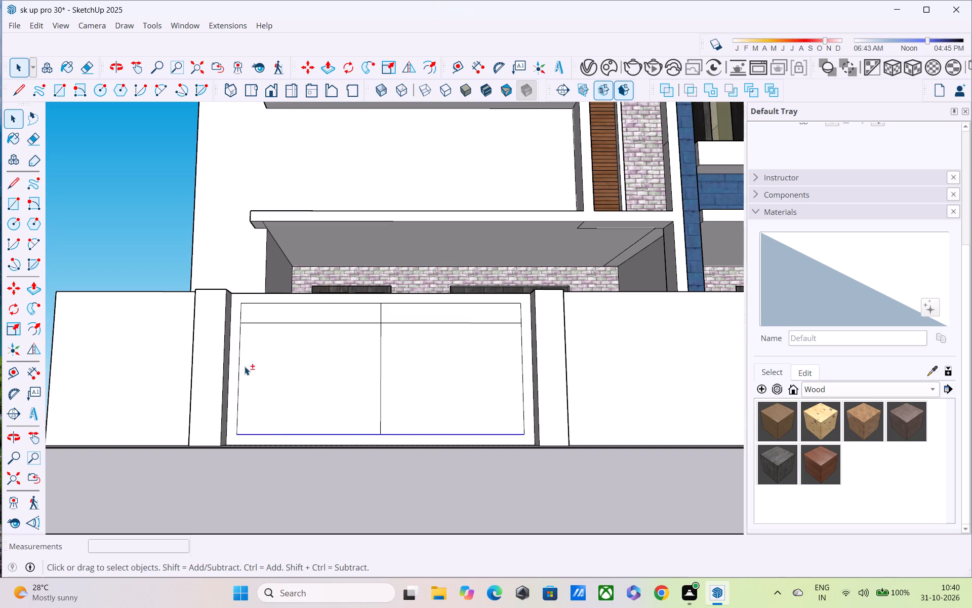
key("m")
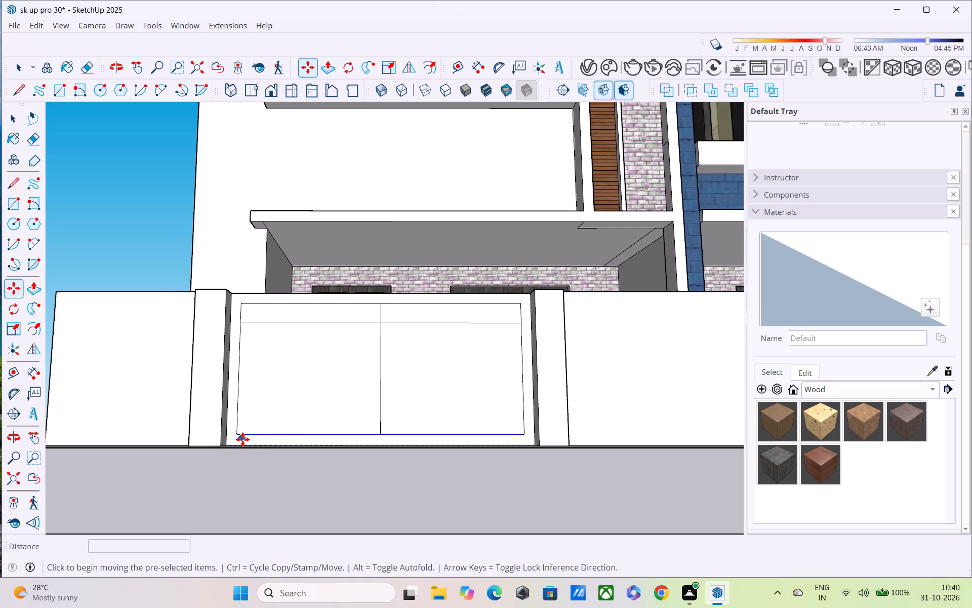
left_click(240, 436)
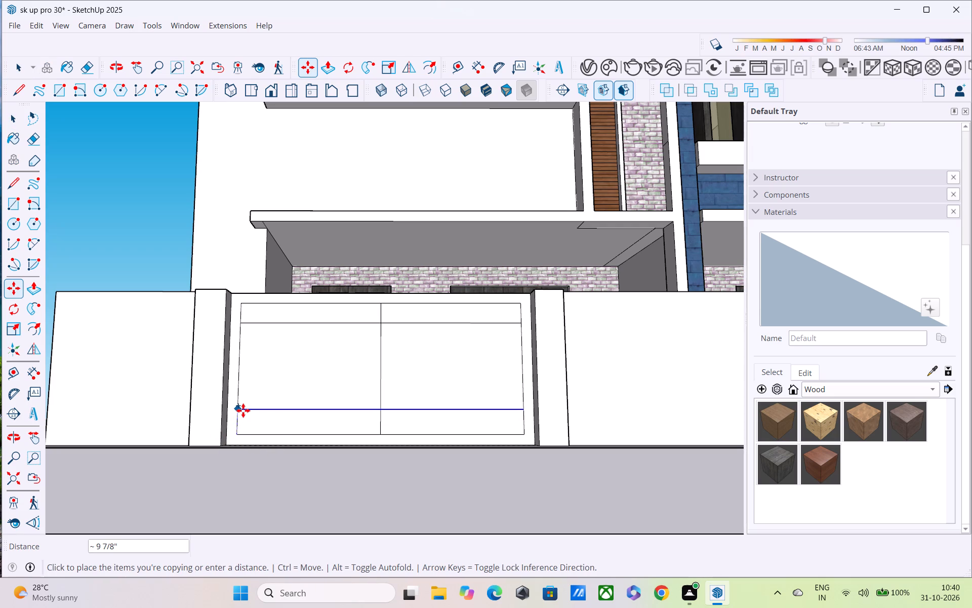
key("8")
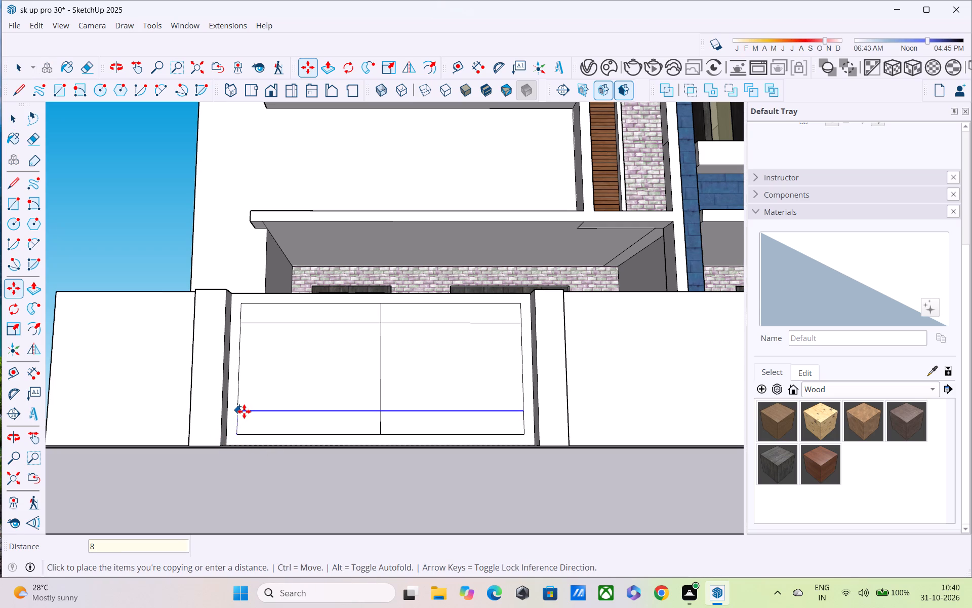
key("shift+quotedbl")
key("Return")
key("space")
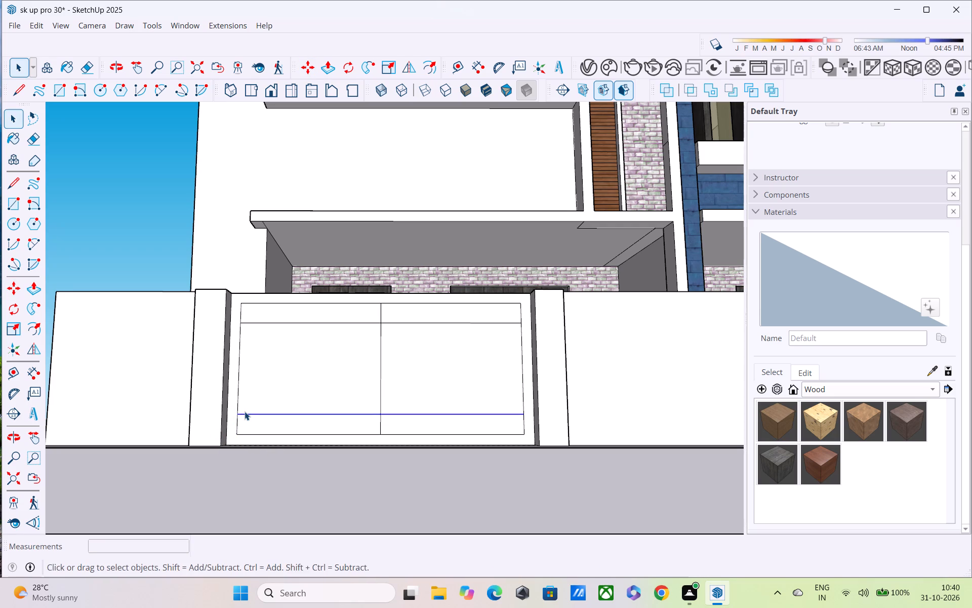
Copy the inner rectangle's full left edge 1' inward to mark off a vertical strip along the left side.
scroll(245, 411, "up", 2)
middle_click_drag(247, 405, 260, 416)
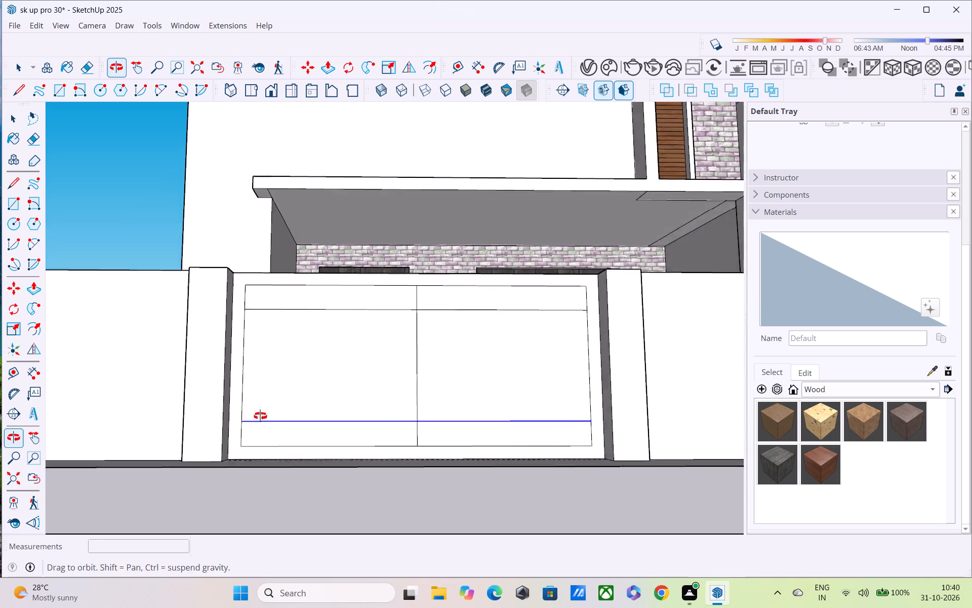
middle_click_drag(260, 416, 278, 429)
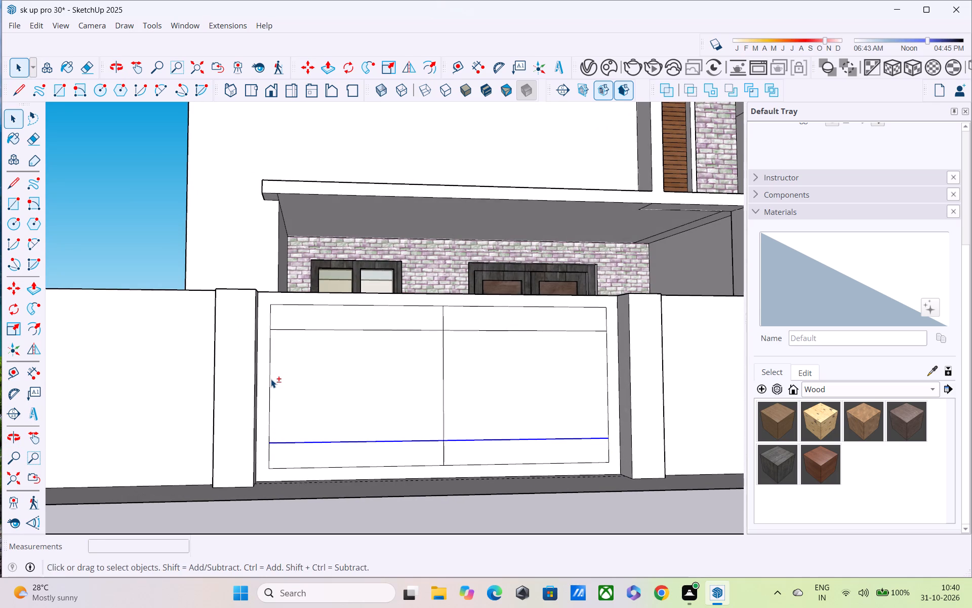
left_click(270, 379, "shift")
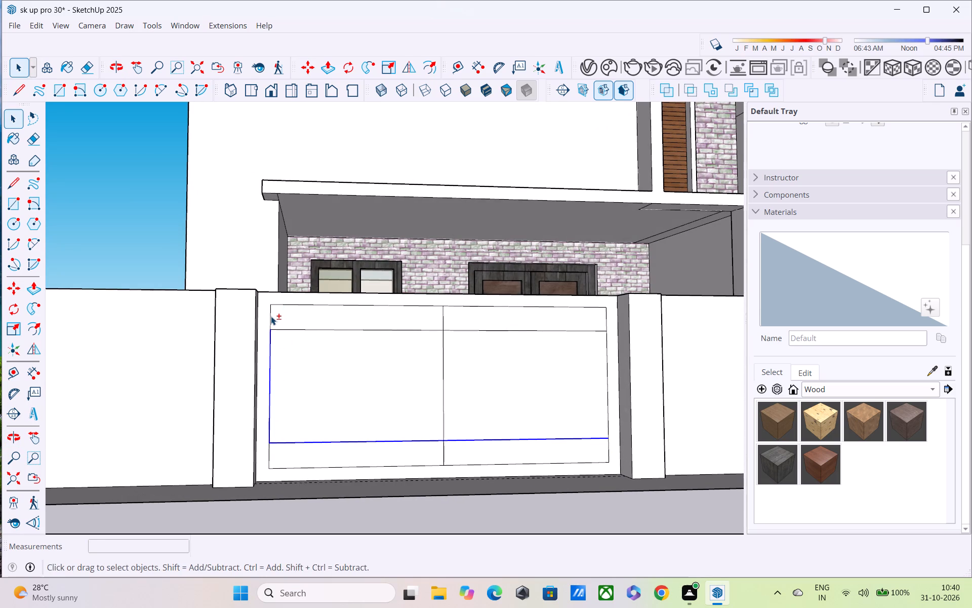
left_click(271, 316, "shift")
left_click(269, 461, "shift")
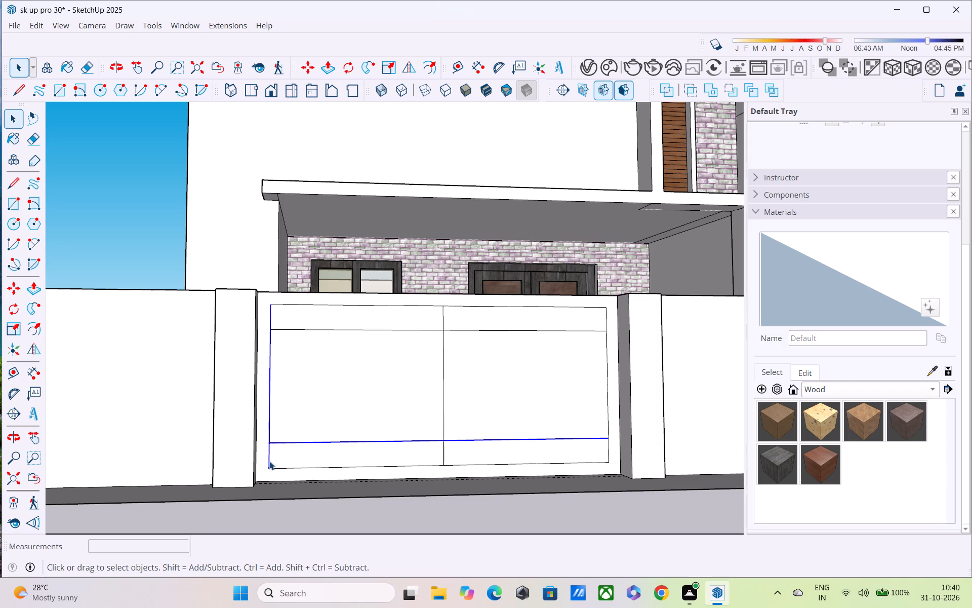
key("m")
left_click(270, 468)
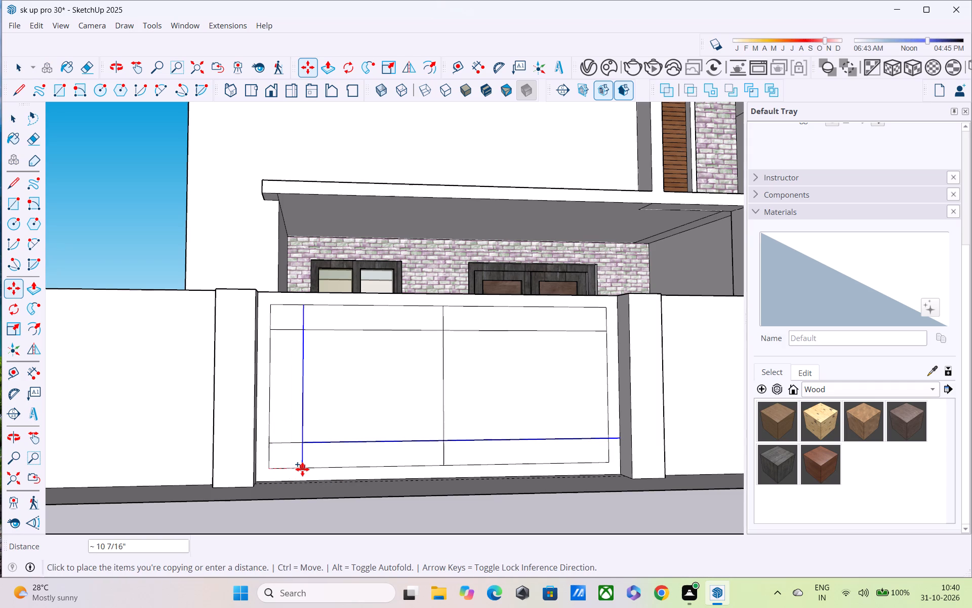
type("1'")
key("Return")
key("space")
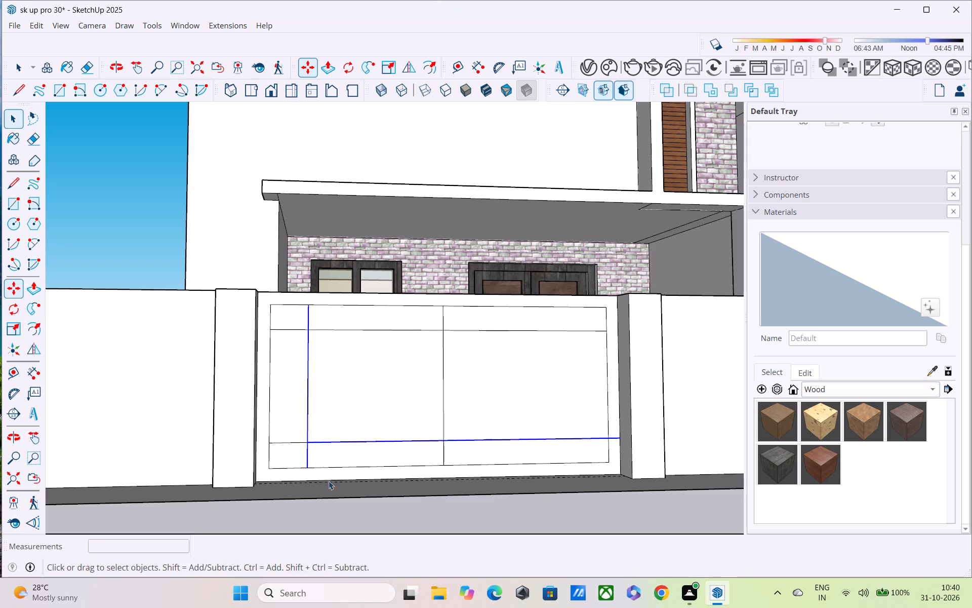
Copy the inner rectangle's full right edge inward to form a vertical strip roughly matching the left one.
left_click(607, 376)
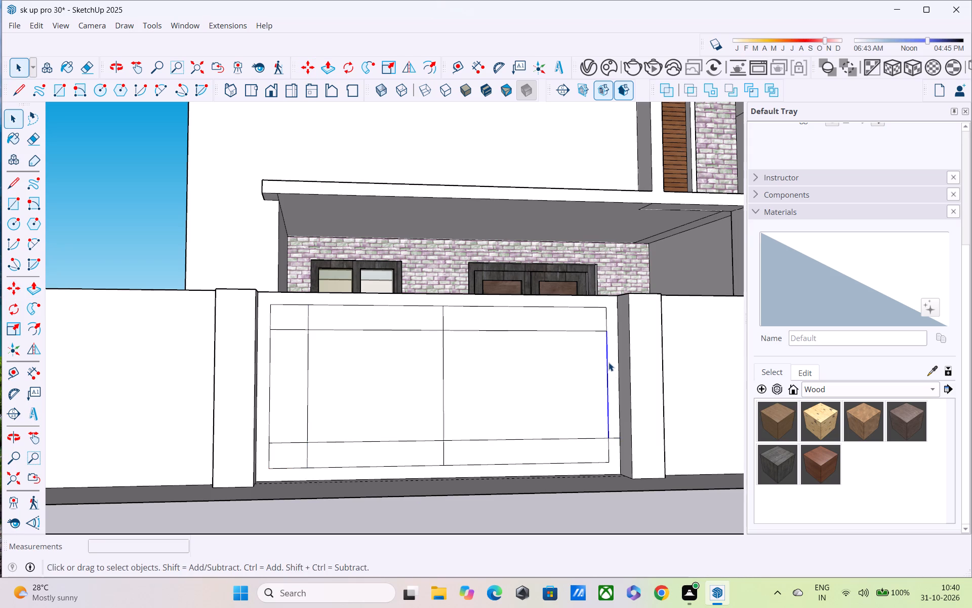
left_click(607, 314, "shift")
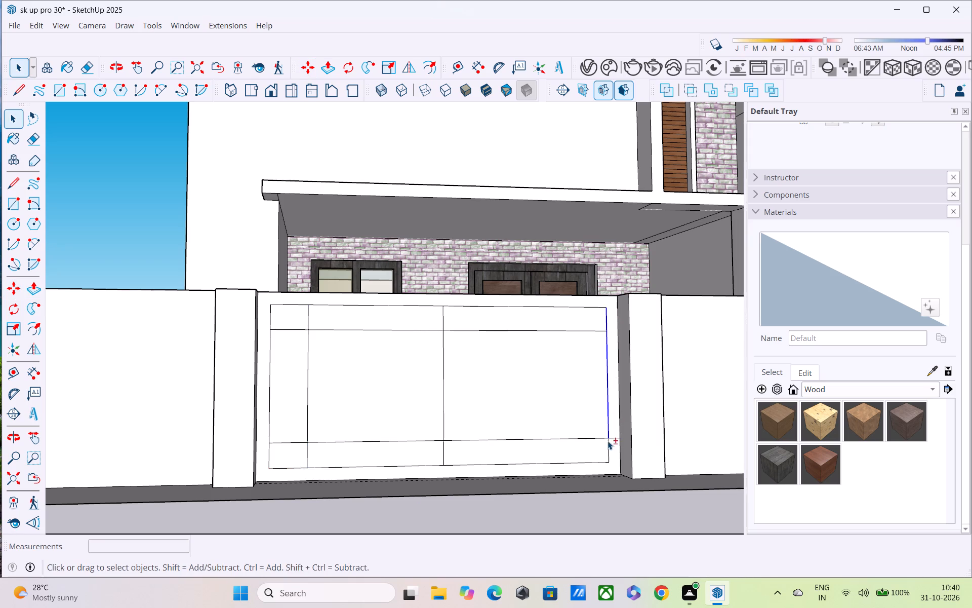
left_click(607, 450, "shift")
key("m")
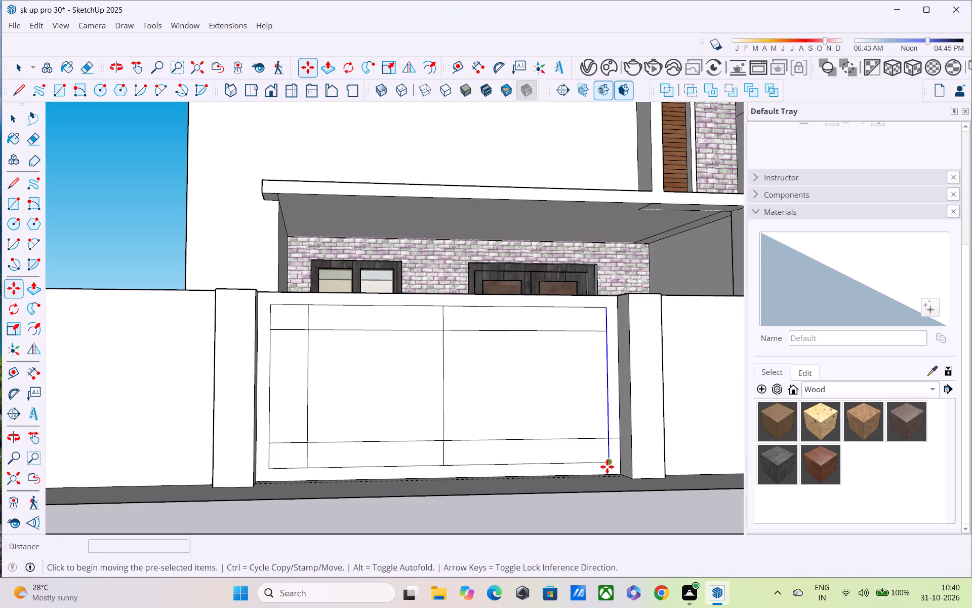
left_click(607, 460)
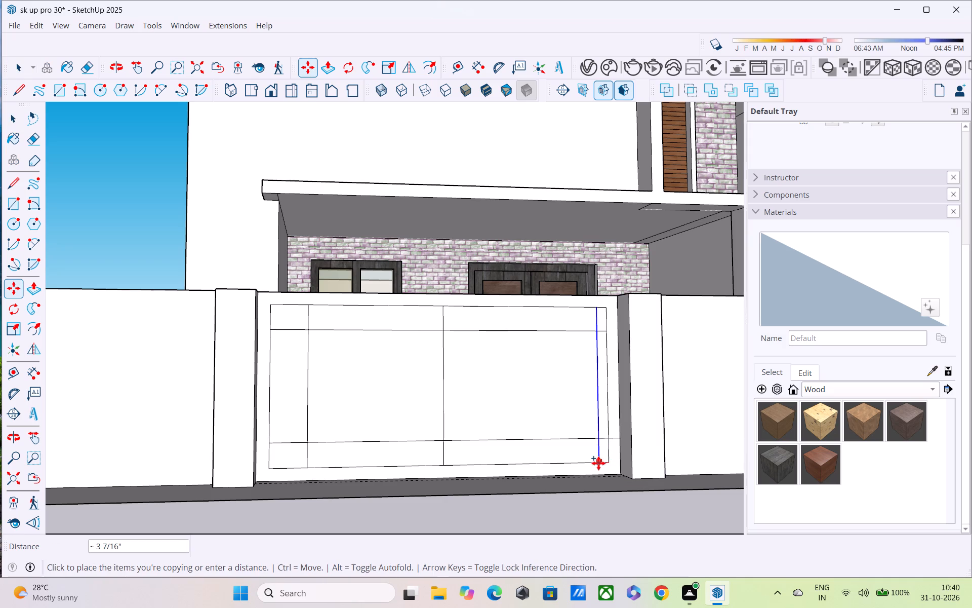
left_click(575, 464)
key("space")
Erase the horizontal line segments crossing the left and right strips and the stray piece beyond the rectangle's right edge.
scroll(570, 466, "down", 3)
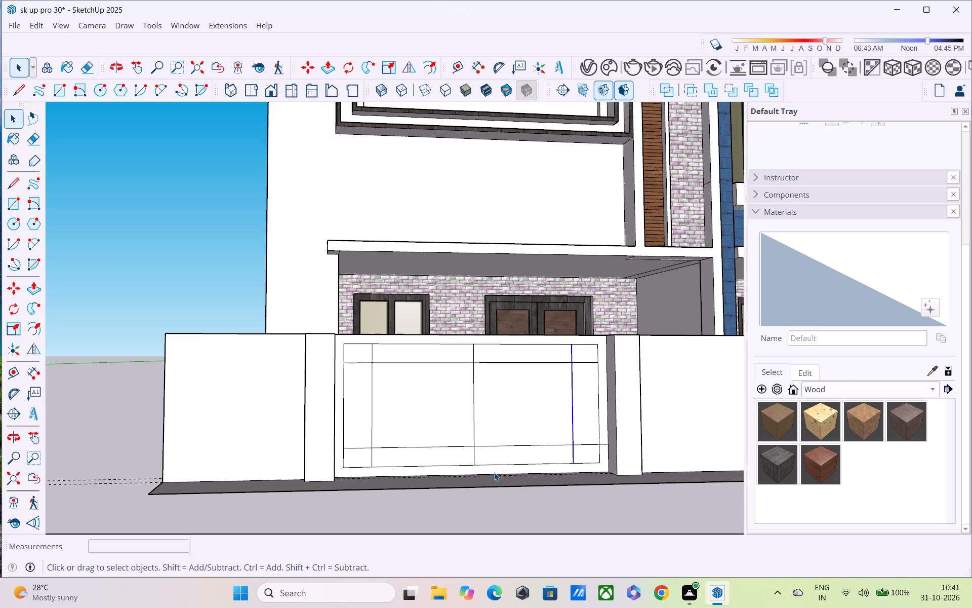
key("space")
key("e")
left_click_drag(355, 359, 356, 368)
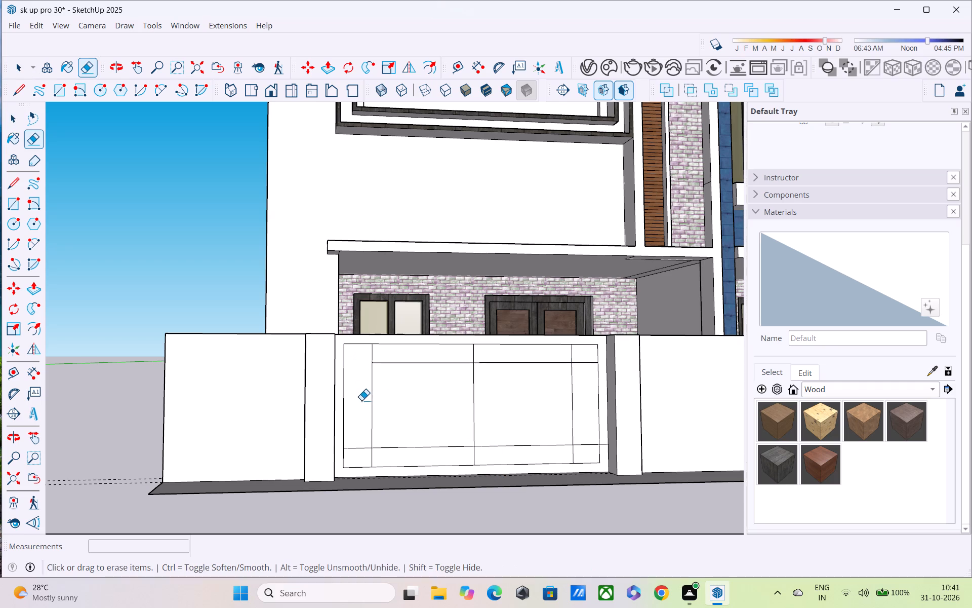
left_click_drag(356, 442, 355, 450)
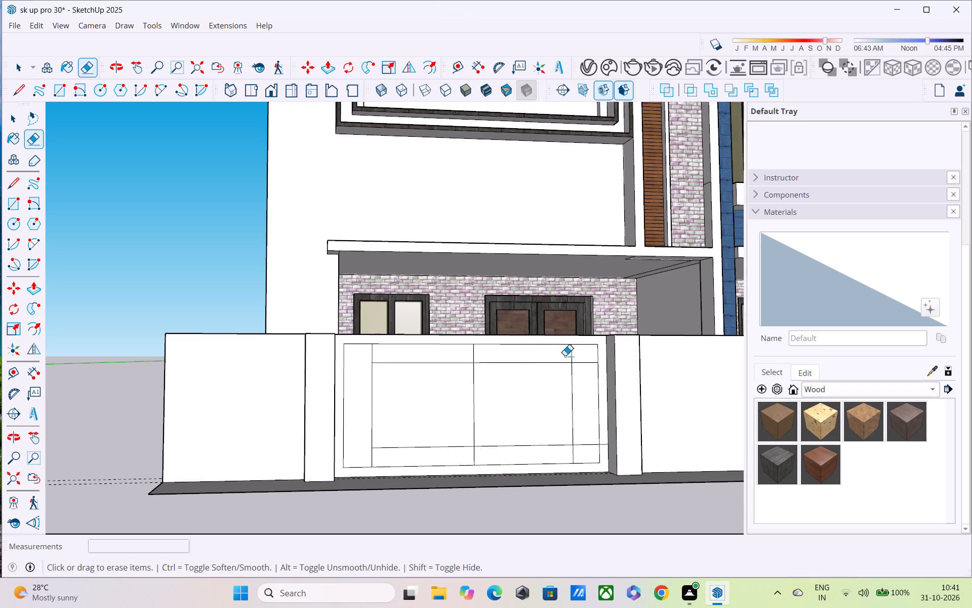
left_click_drag(584, 357, 584, 369)
left_click_drag(583, 437, 582, 451)
scroll(582, 447, "up", 5)
left_click_drag(613, 439, 611, 452)
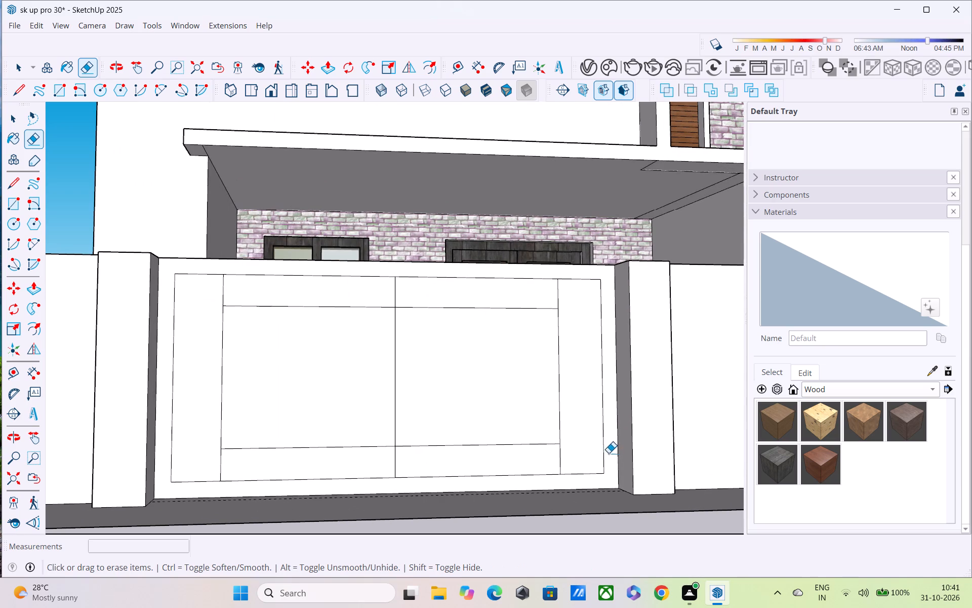
middle_click_drag(523, 451, 522, 475)
scroll(522, 475, "up", 1)
key("space")
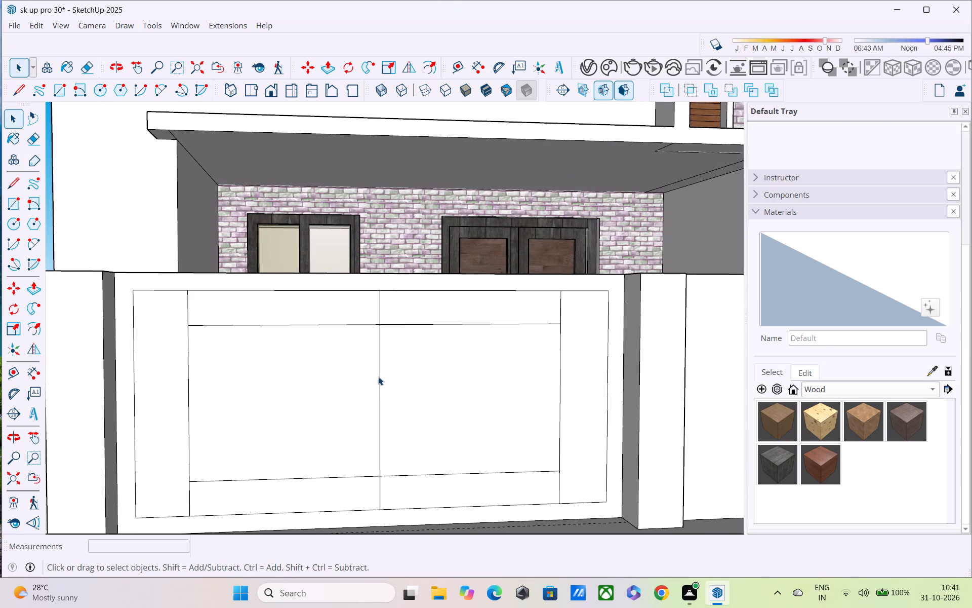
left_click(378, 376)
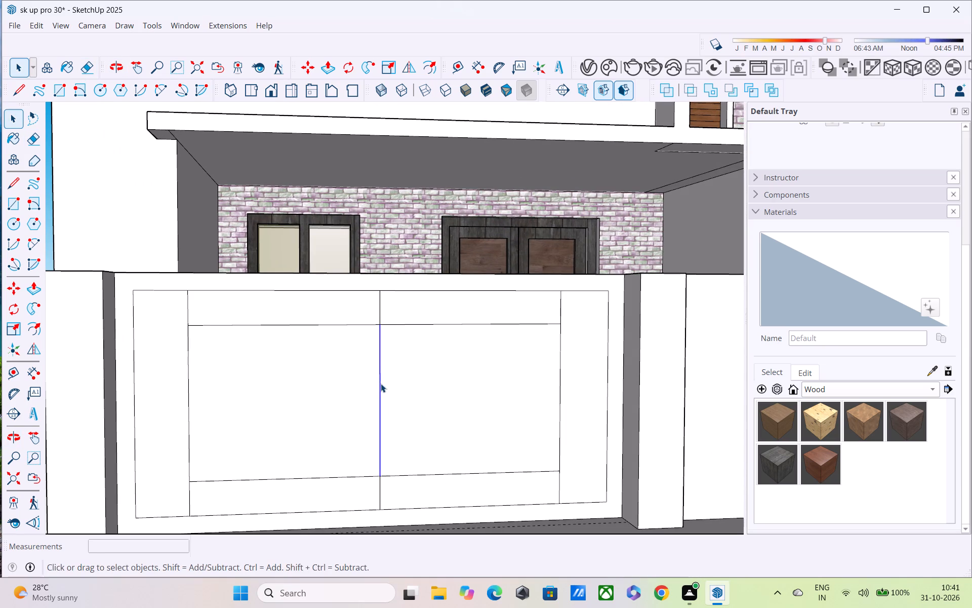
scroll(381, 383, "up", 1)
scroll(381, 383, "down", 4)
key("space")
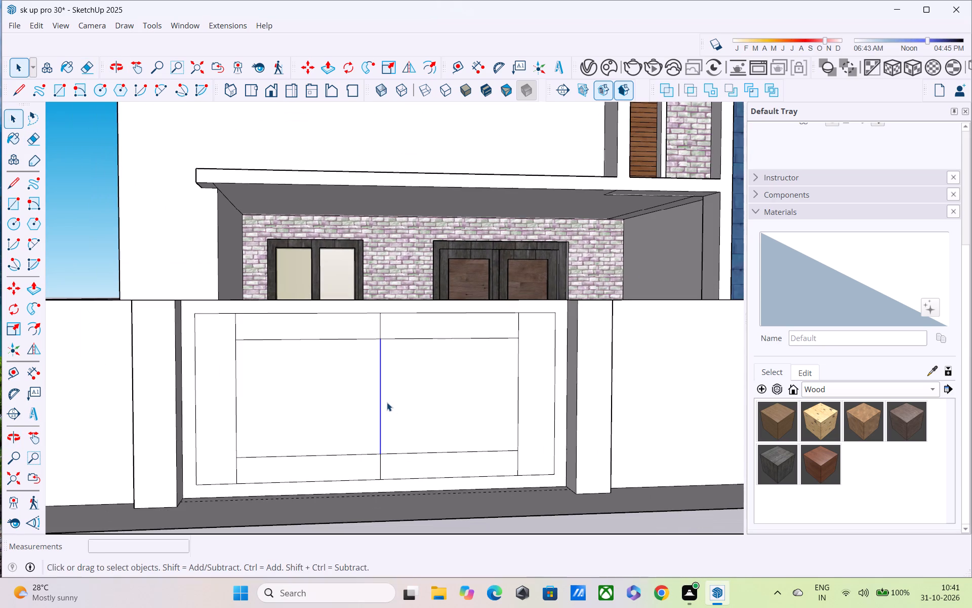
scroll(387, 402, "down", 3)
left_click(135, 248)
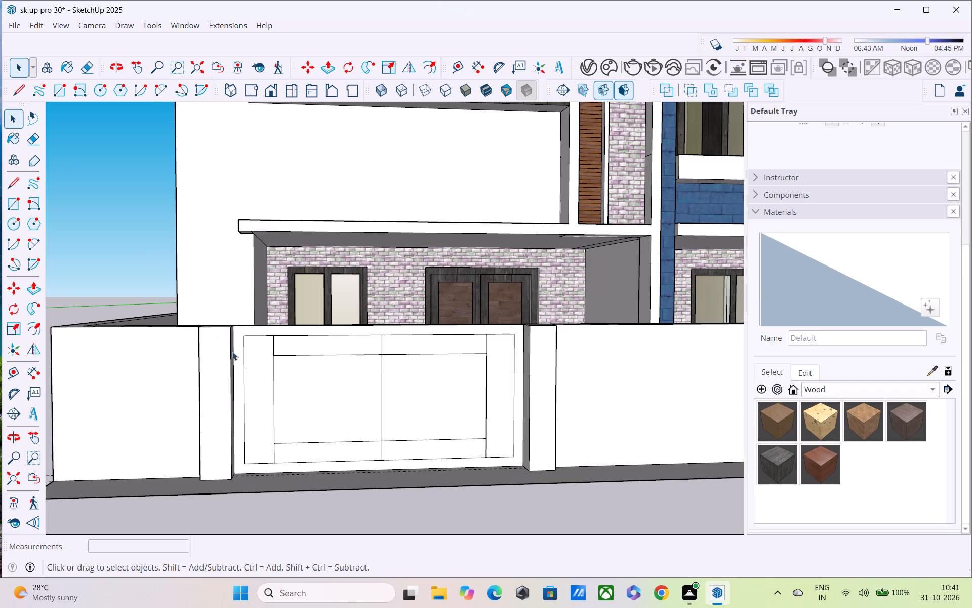
Offset the outline of the left vertical strip 2" inward.
key("f")
left_click(256, 375)
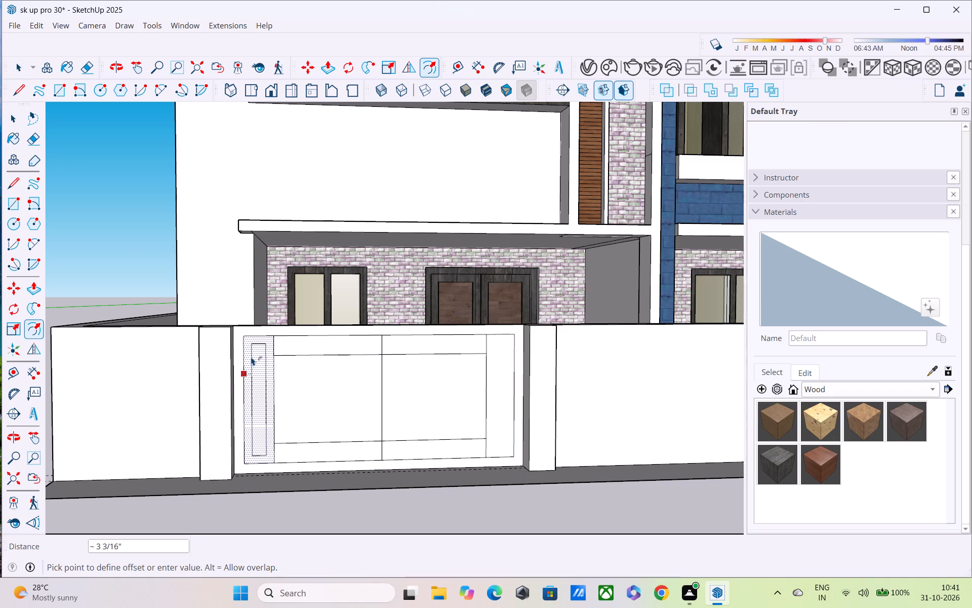
type("2\"")
key("Return")
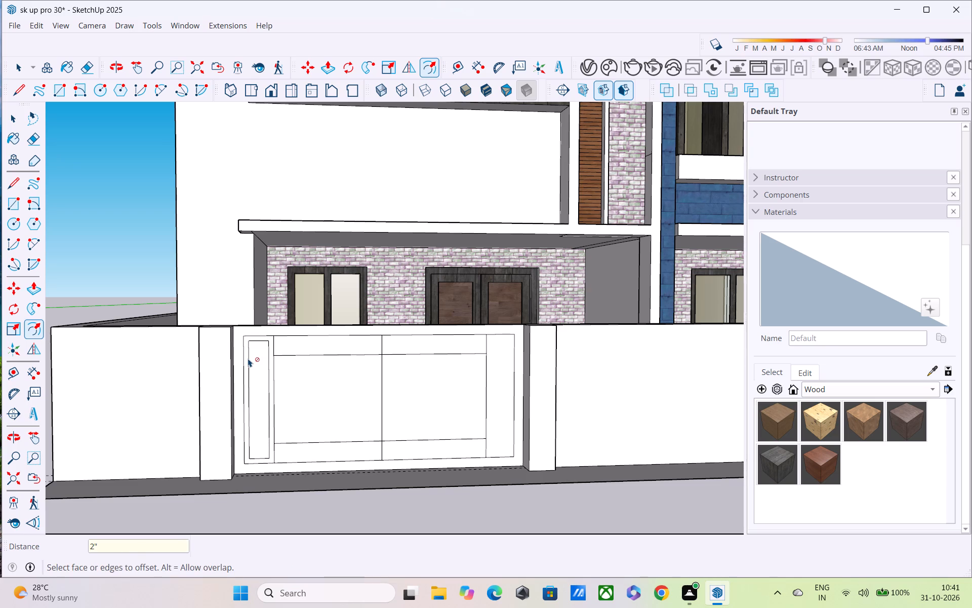
key("space")
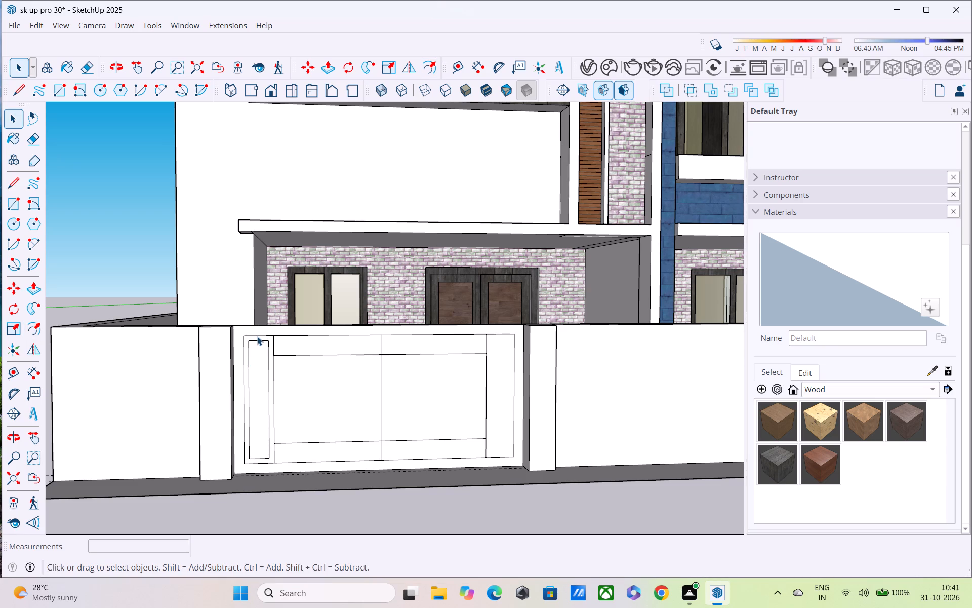
Copy the top edge of the left strip's inner frame 2" downward.
left_click(259, 342)
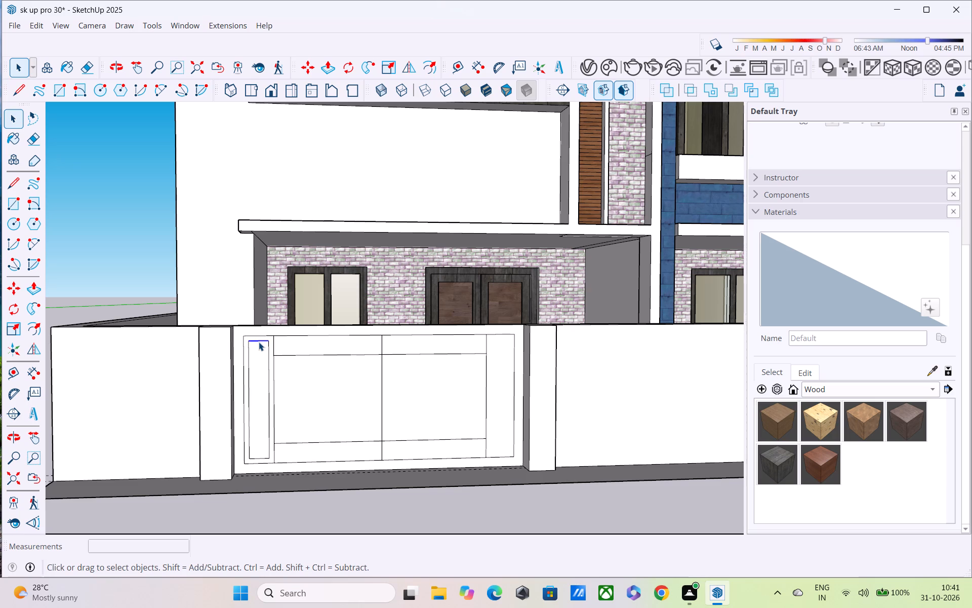
key("m")
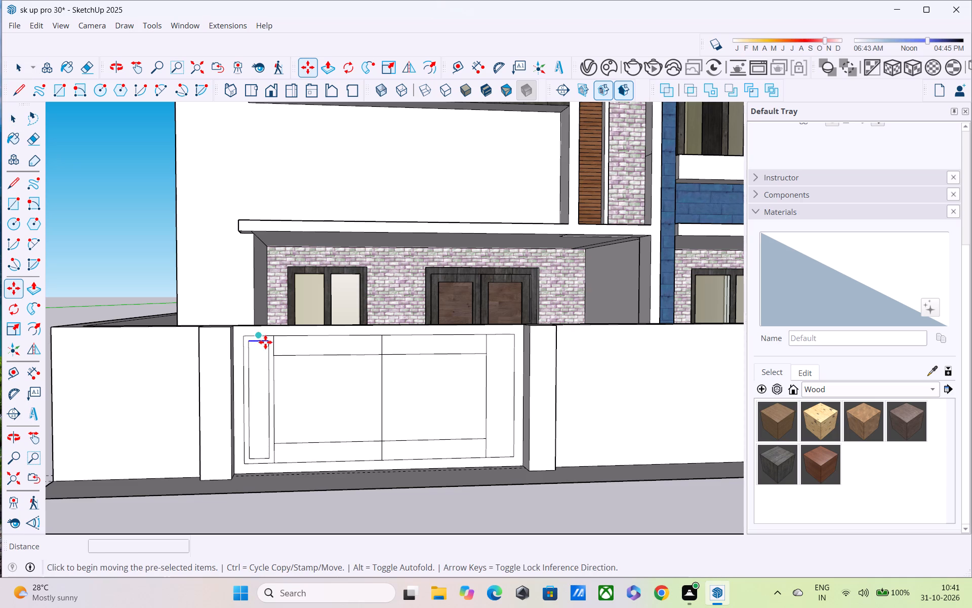
left_click(268, 340)
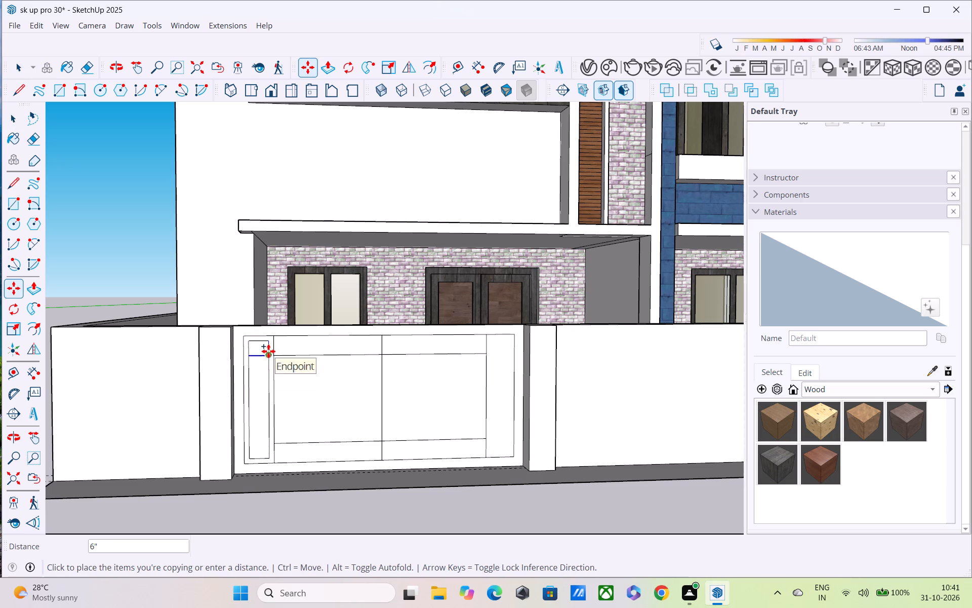
scroll(268, 349, "up", 4)
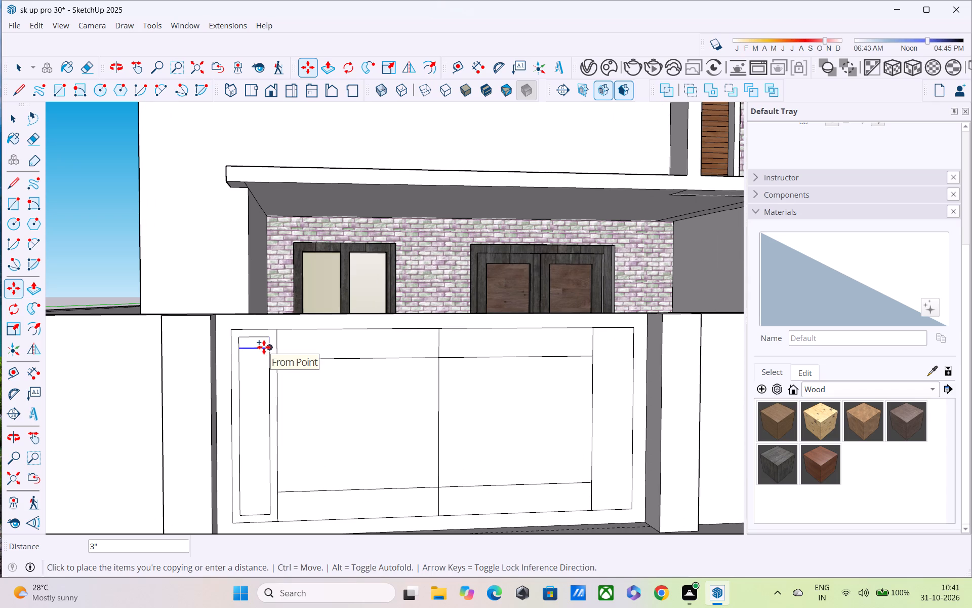
type("2\"")
key("Return")
key("space")
Copy the pair of top lines down to the bottom of the left inner frame and divide the spacing into 3 equal intervals.
scroll(264, 348, "up", 2)
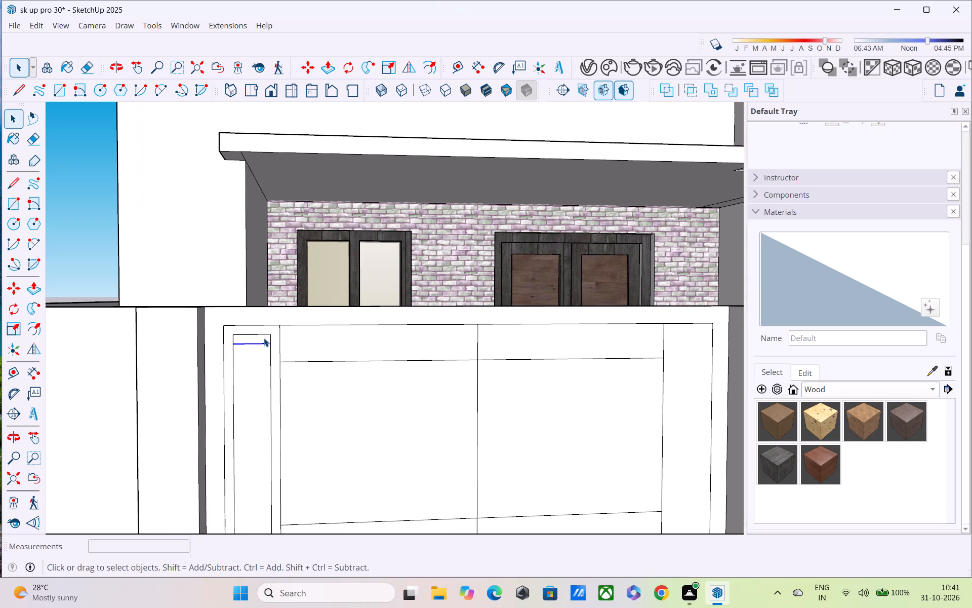
left_click(263, 336)
left_click(262, 344)
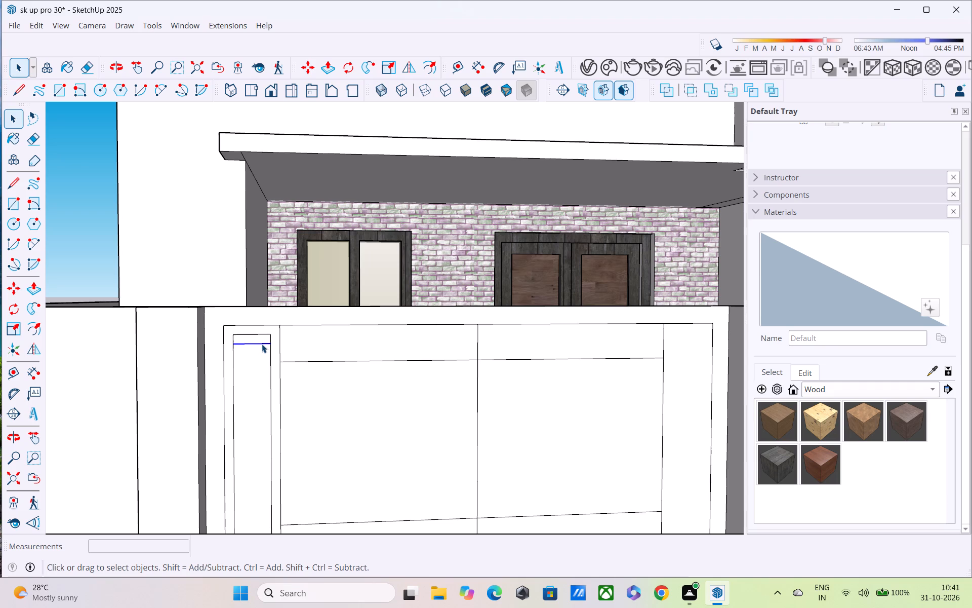
left_click(258, 335, "ctrl")
key("m")
left_click(267, 344)
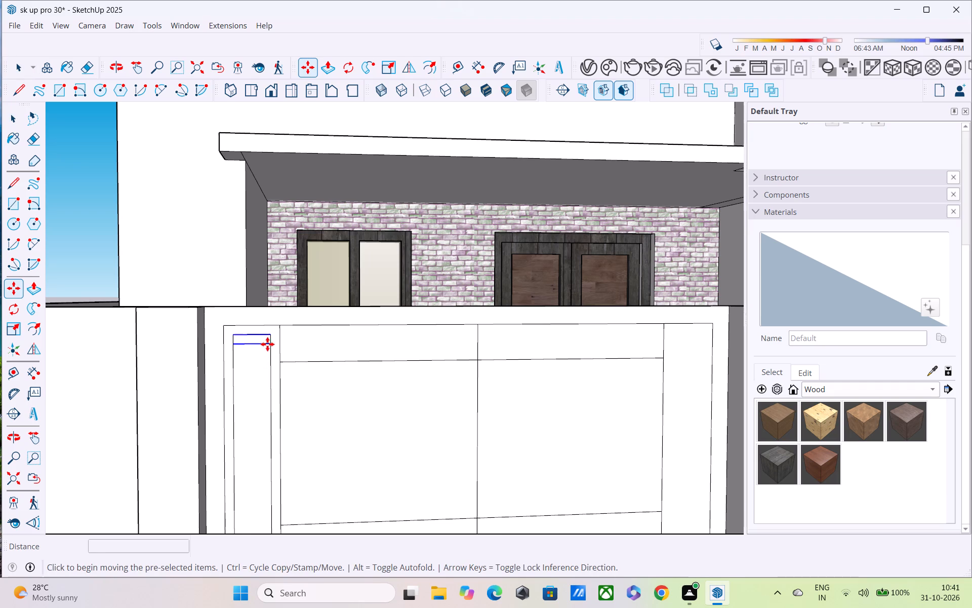
middle_click_drag(264, 386, 269, 297, "shift")
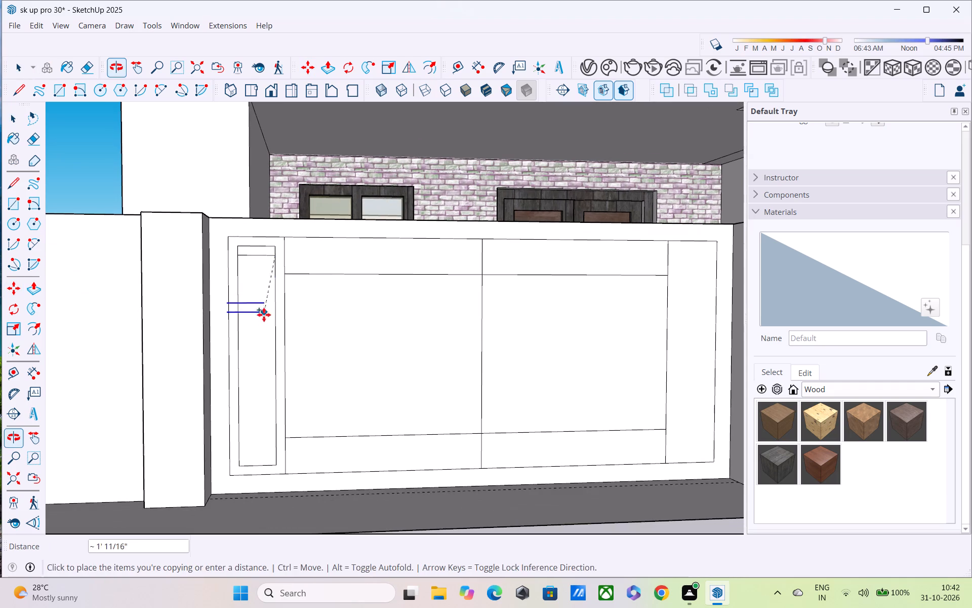
middle_click_drag(259, 364, 276, 293, "shift")
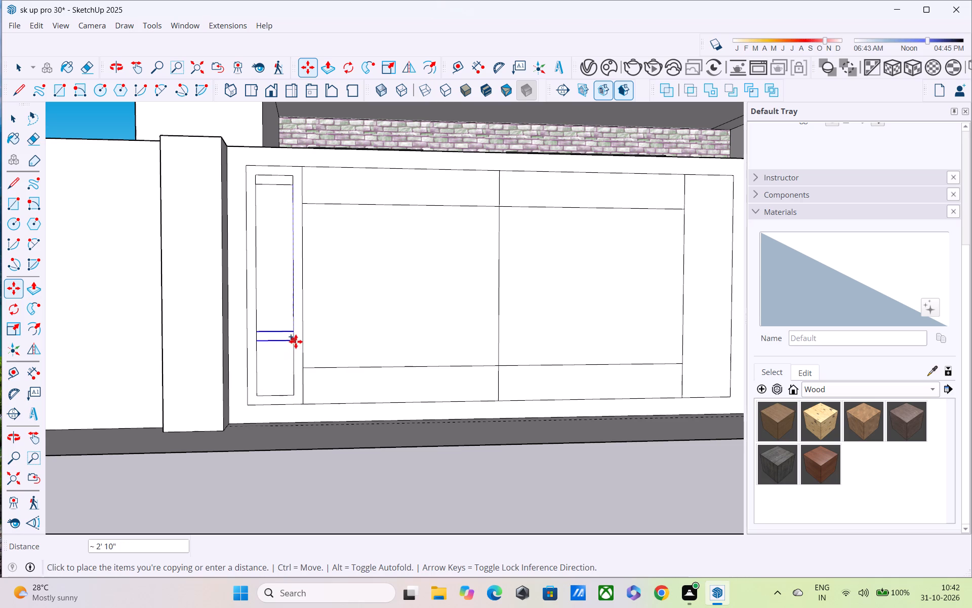
left_click(291, 397)
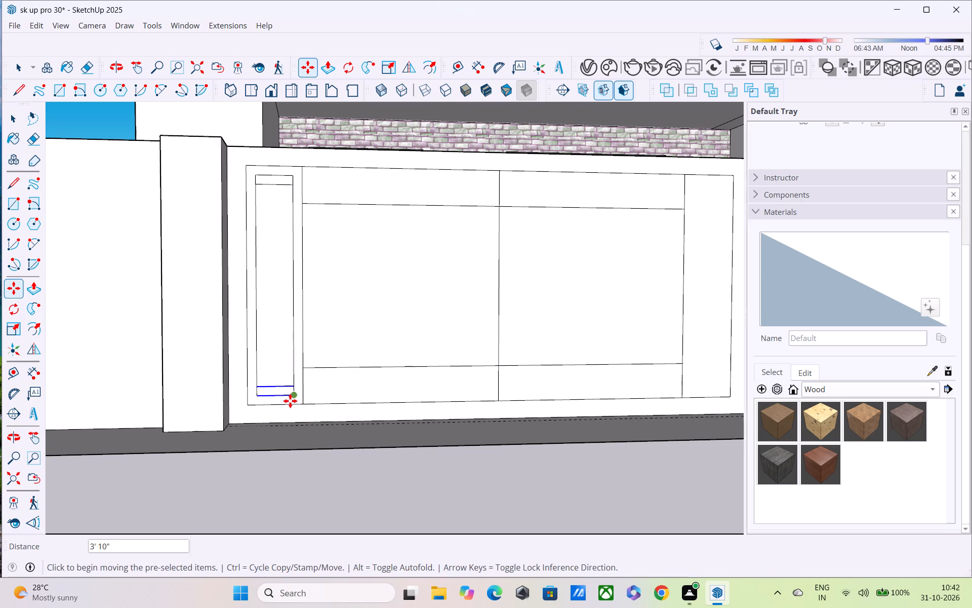
type("/2")
key("Return")
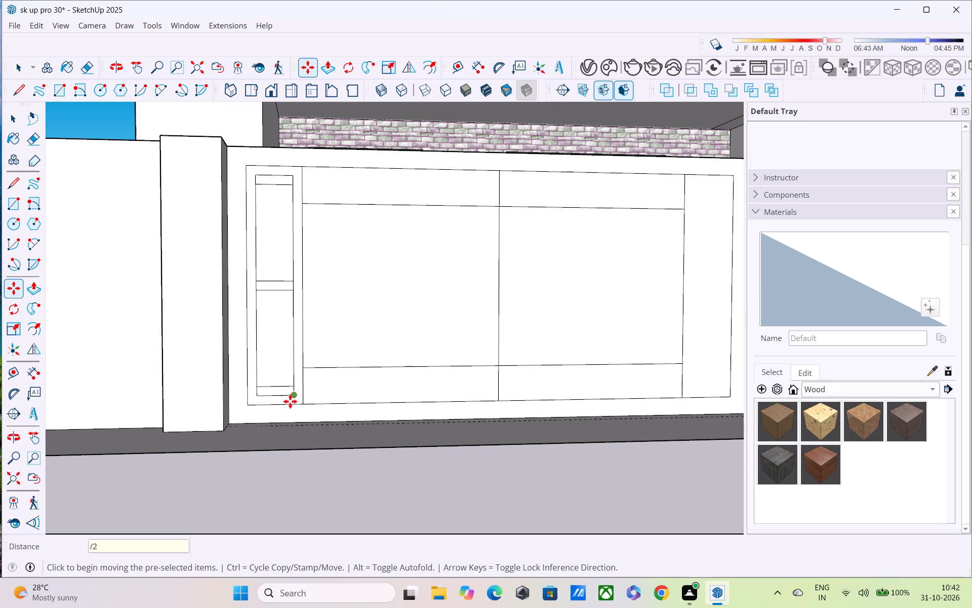
type("/3")
key("Return")
key("space")
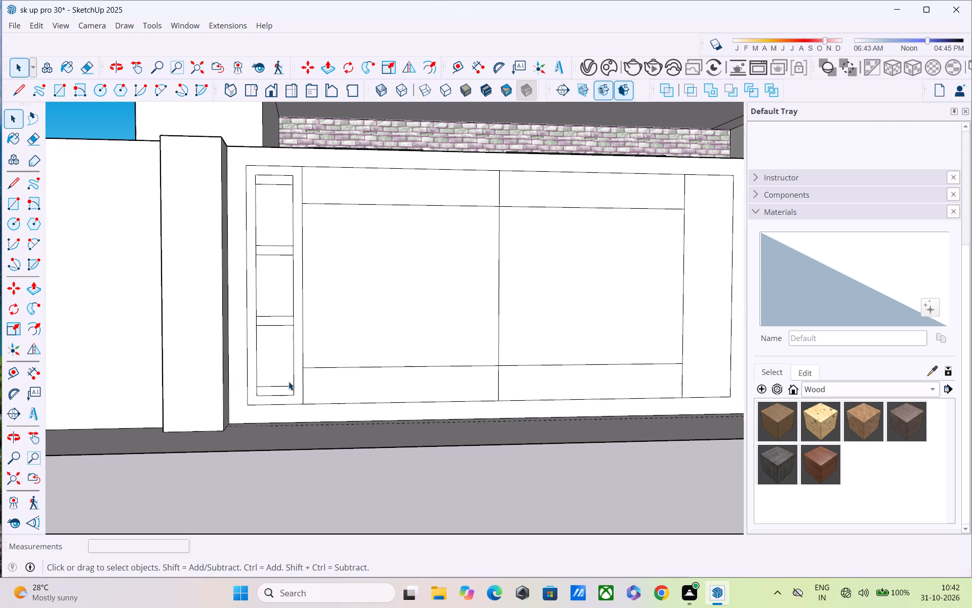
Delete the extra horizontal line just above the bottom edge of the left strip's inner frame.
left_click(282, 384)
left_click(282, 385)
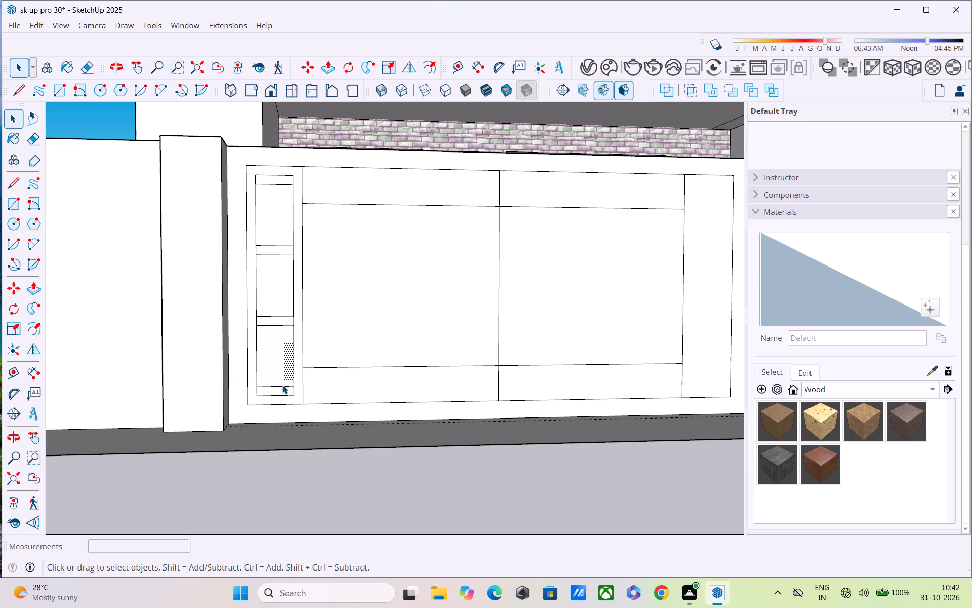
left_click(282, 386)
left_click(282, 374)
left_click(286, 372)
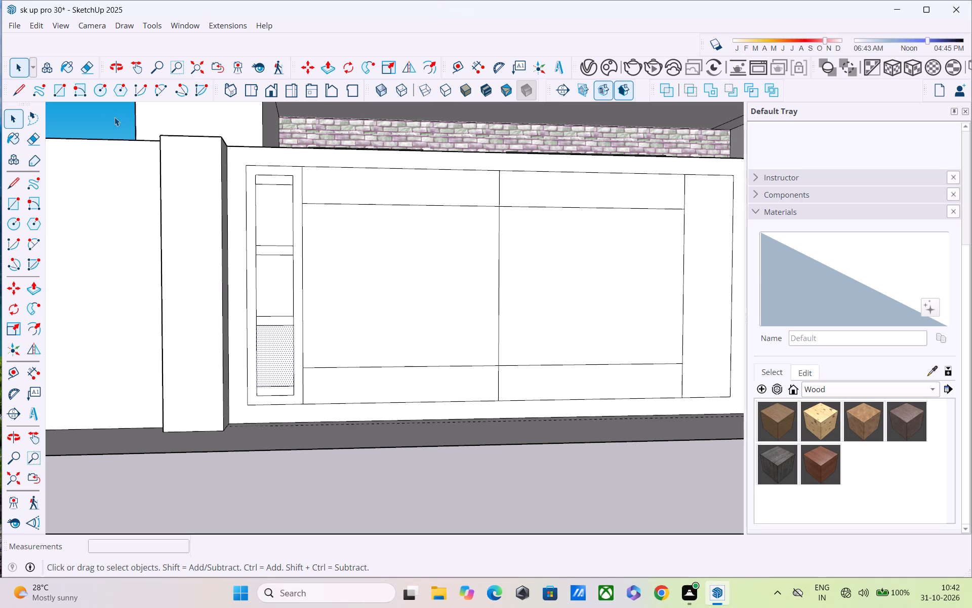
left_click(111, 113)
scroll(261, 407, "up", 2, "shift")
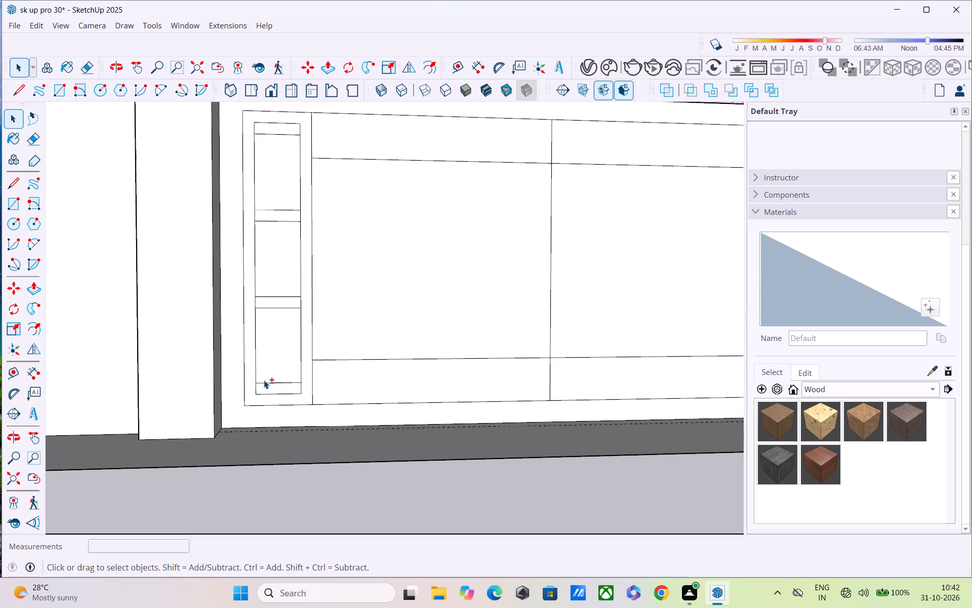
left_click(265, 385, "shift")
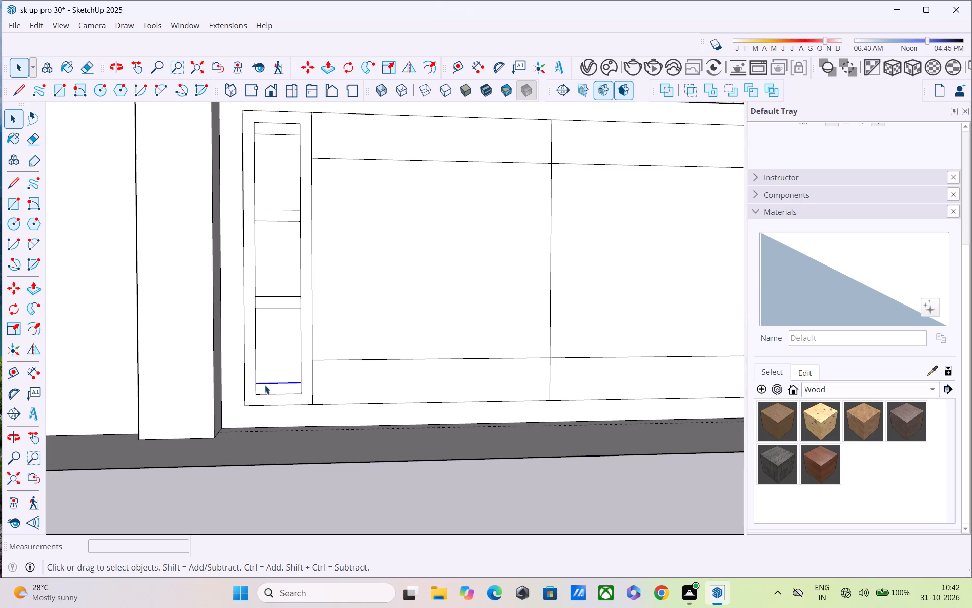
key("Delete")
Offset the outline of the gate panel's right vertical strip 2" inward.
scroll(249, 397, "down", 6)
middle_click_drag(270, 372, 212, 357)
scroll(230, 344, "down", 1)
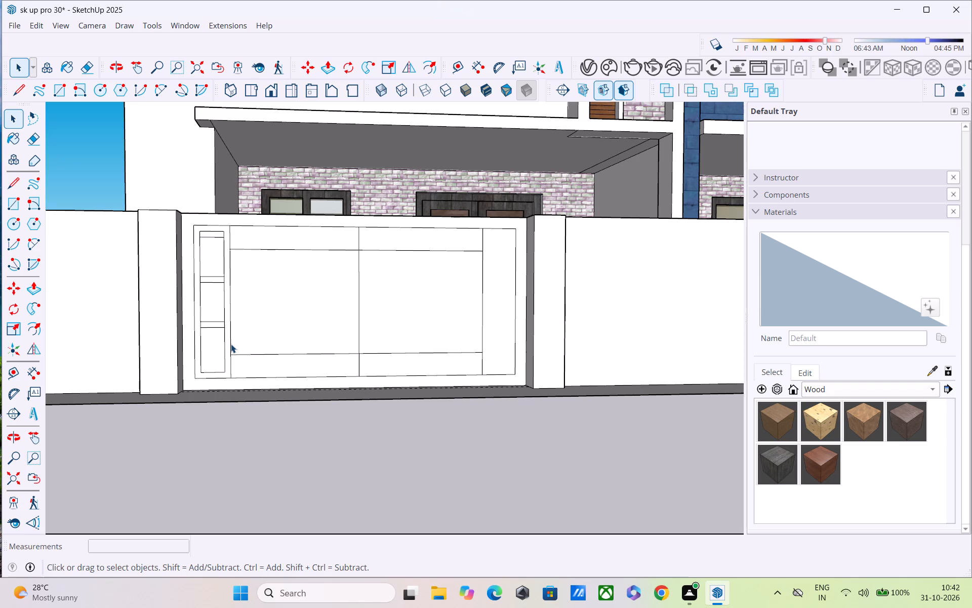
scroll(229, 345, "down", 3)
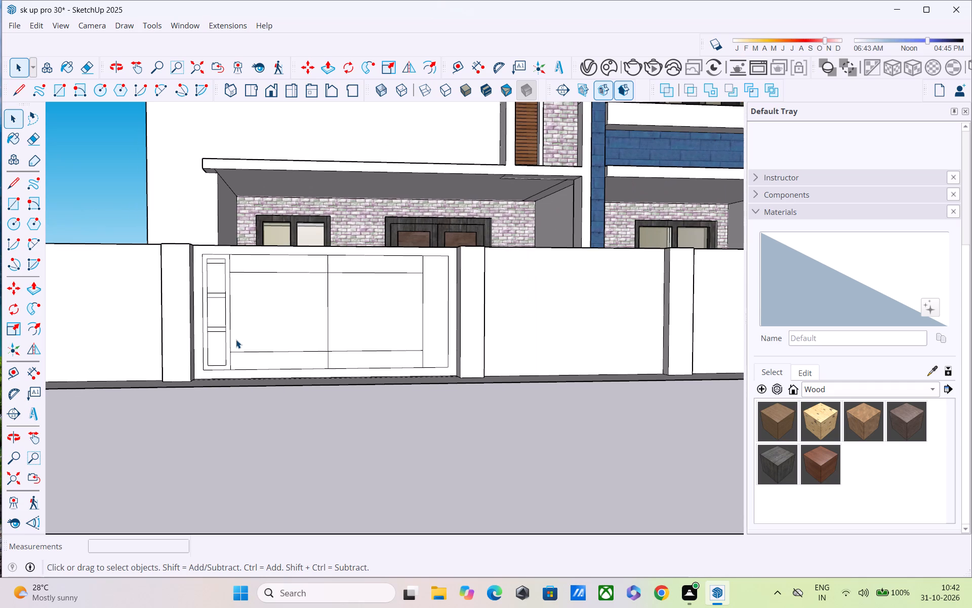
middle_click_drag(237, 344, 202, 325, "shift")
scroll(459, 322, "up", 2)
middle_click_drag(441, 337, 449, 394, "shift")
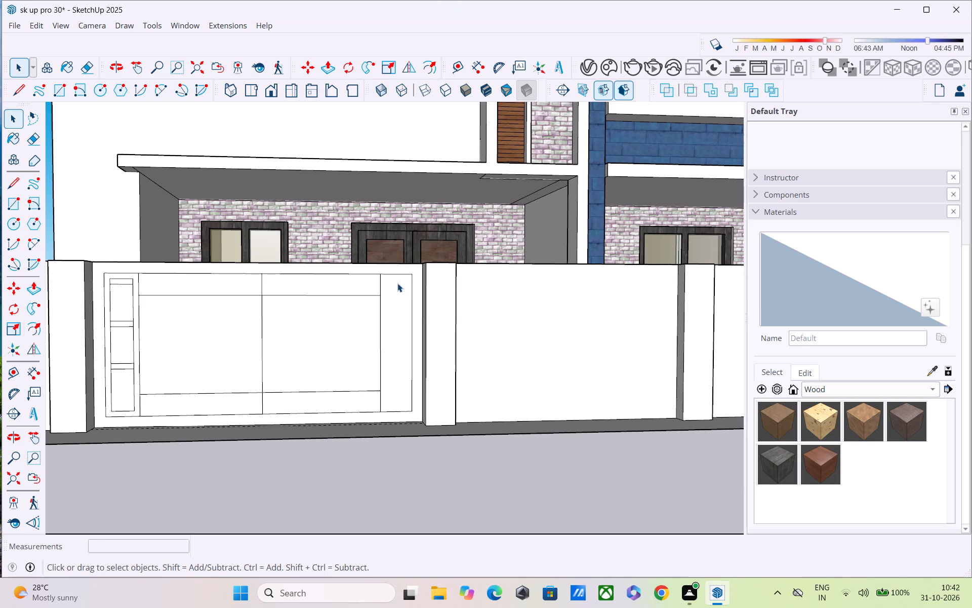
key("f")
left_click(394, 293)
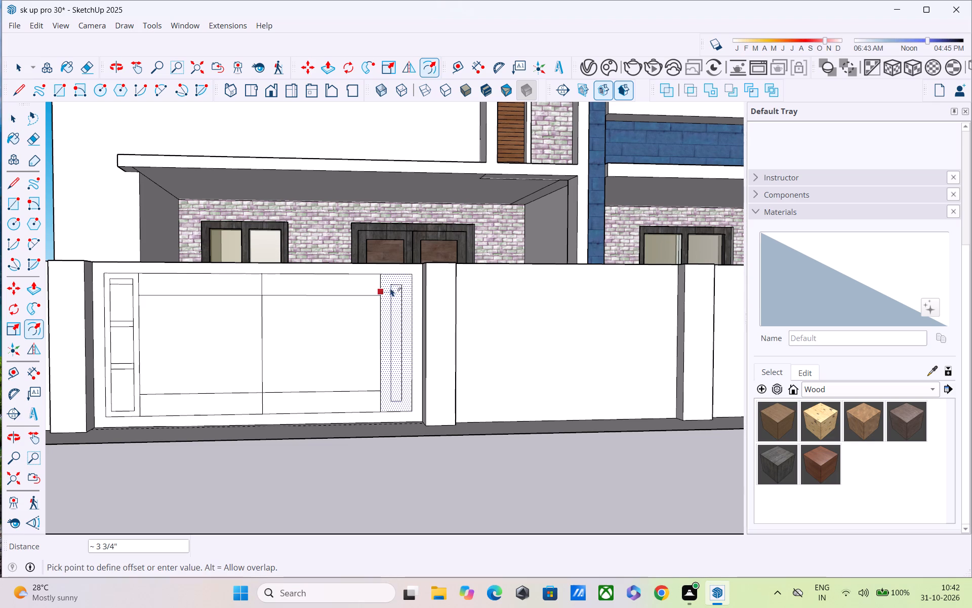
key("2")
key("shift+quotedbl")
key("Return")
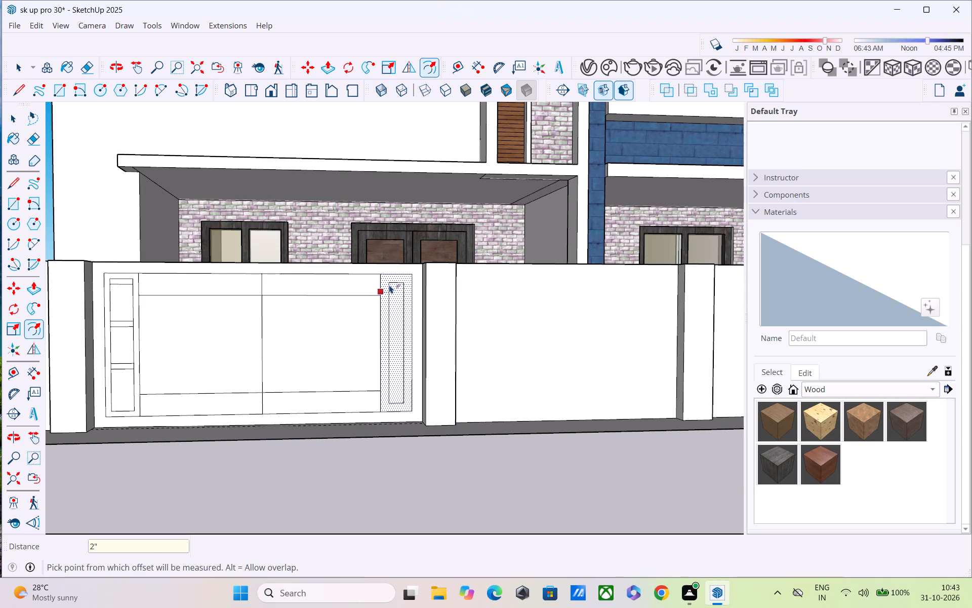
key("space")
key("space")
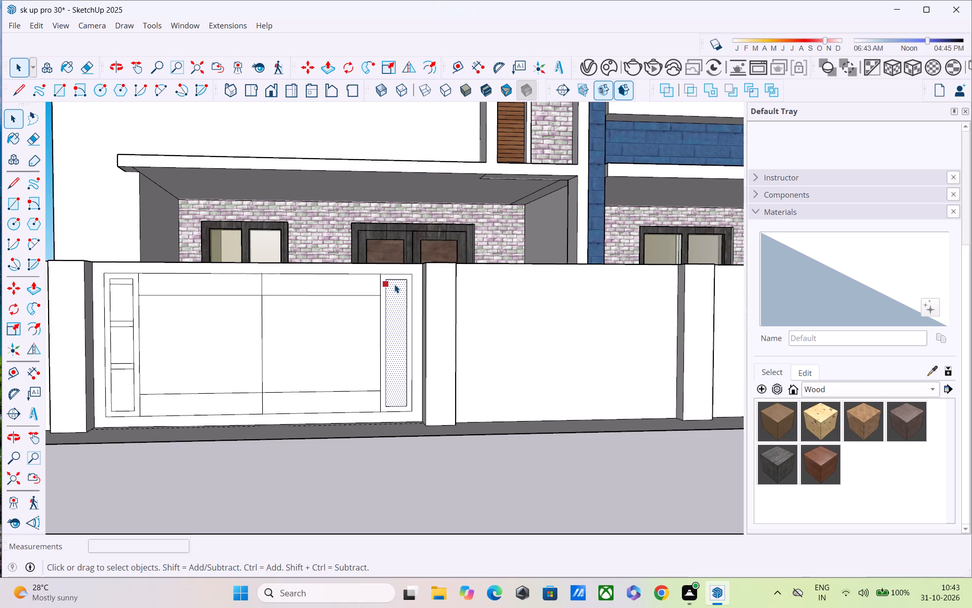
left_click(220, 209)
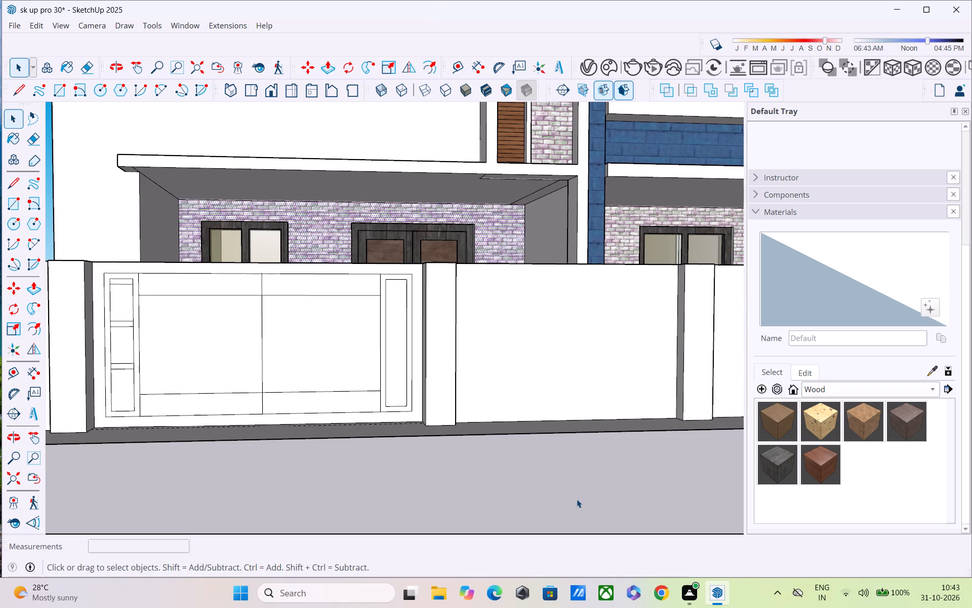
double_click(577, 499)
Copy the top edge of the right strip's inner frame 2" downward.
scroll(438, 359, "up", 2)
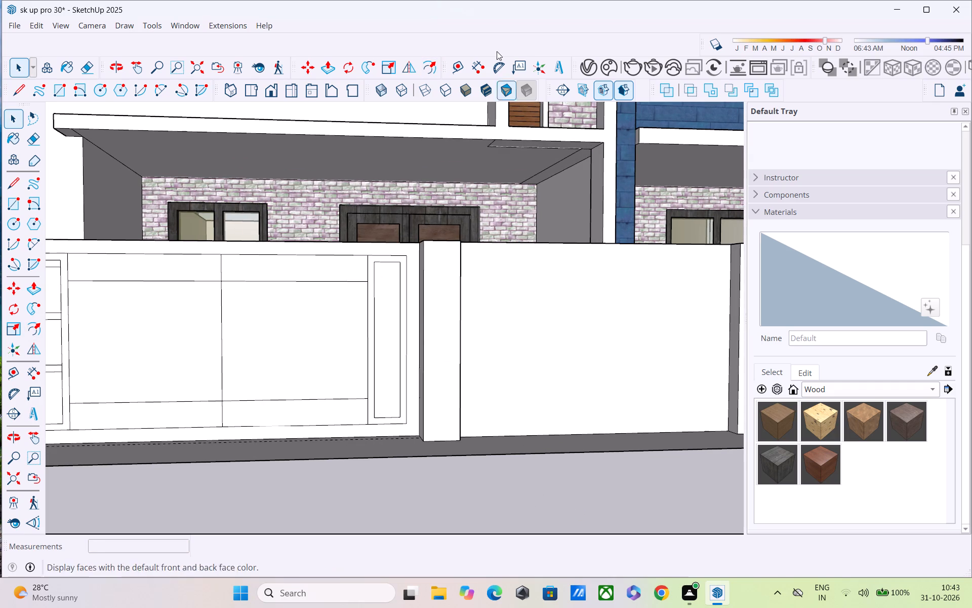
scroll(371, 251, "down", 2)
scroll(377, 261, "up", 2)
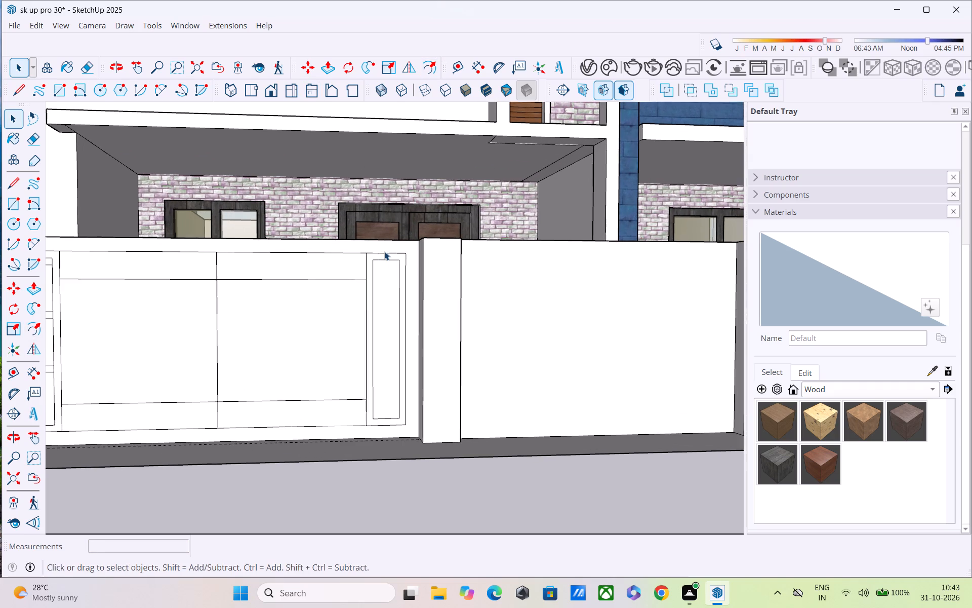
left_click(386, 259)
key("m")
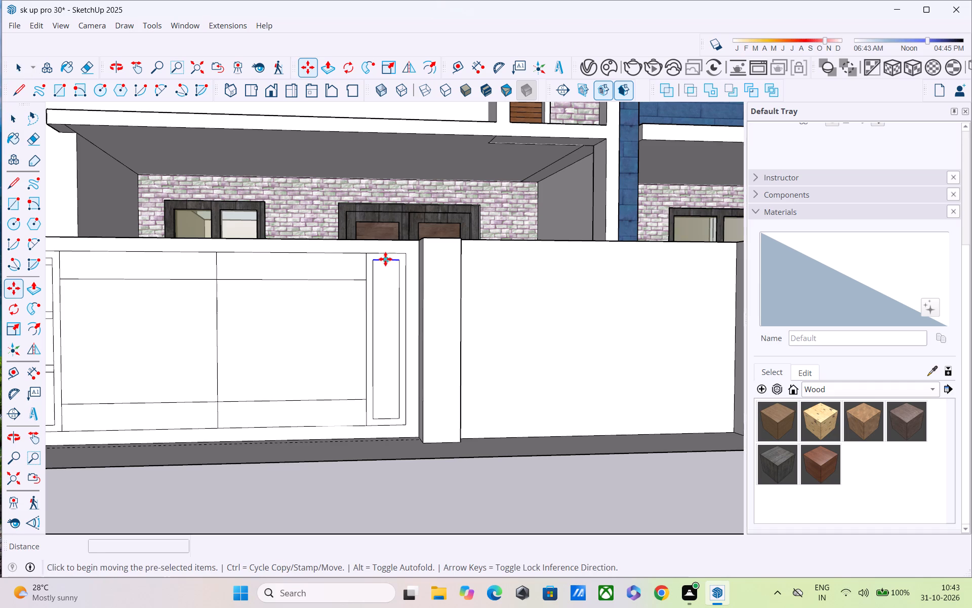
left_click(398, 261)
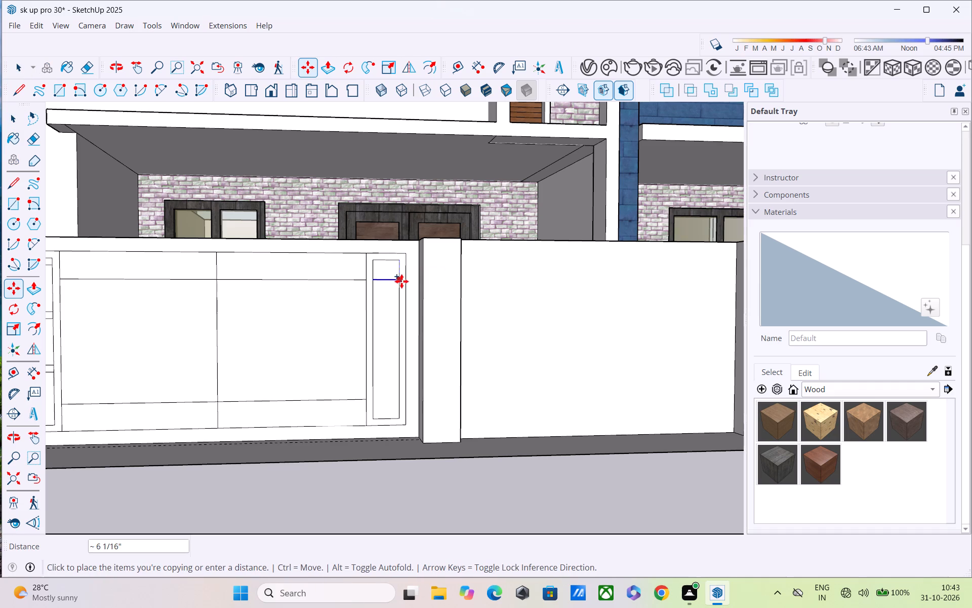
key("2")
key("shift+quotedbl")
key("Return")
key("space")
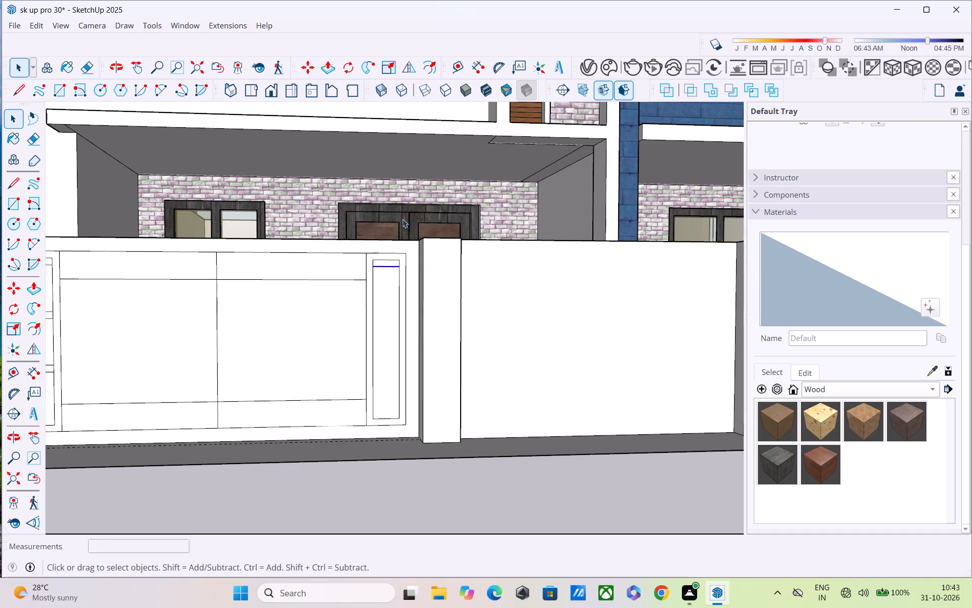
Copy the pair of top lines down to the bottom of the right strip's inner frame and divide the spacing into 3 equal intervals.
left_click(396, 260)
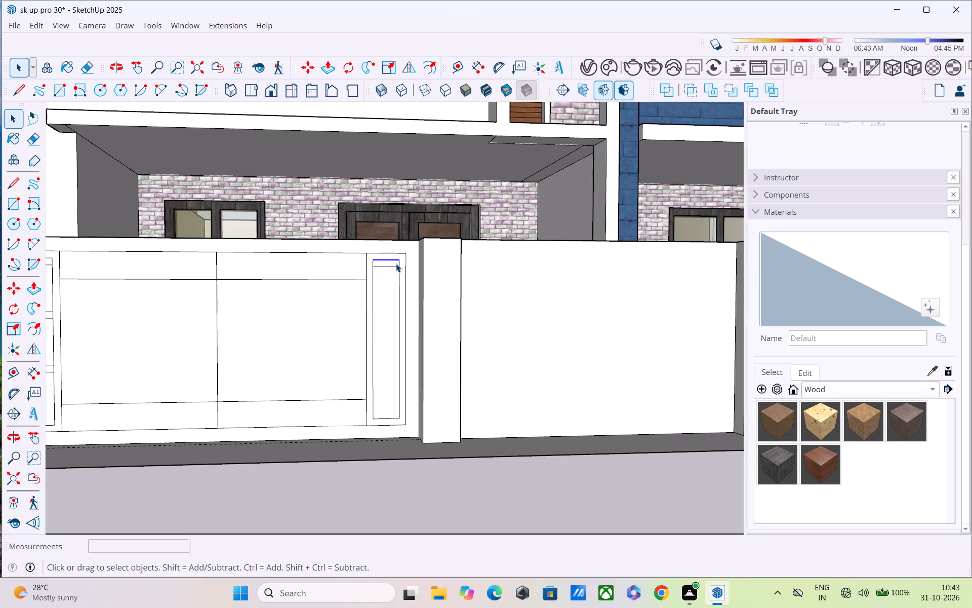
left_click(393, 268, "ctrl")
key("m")
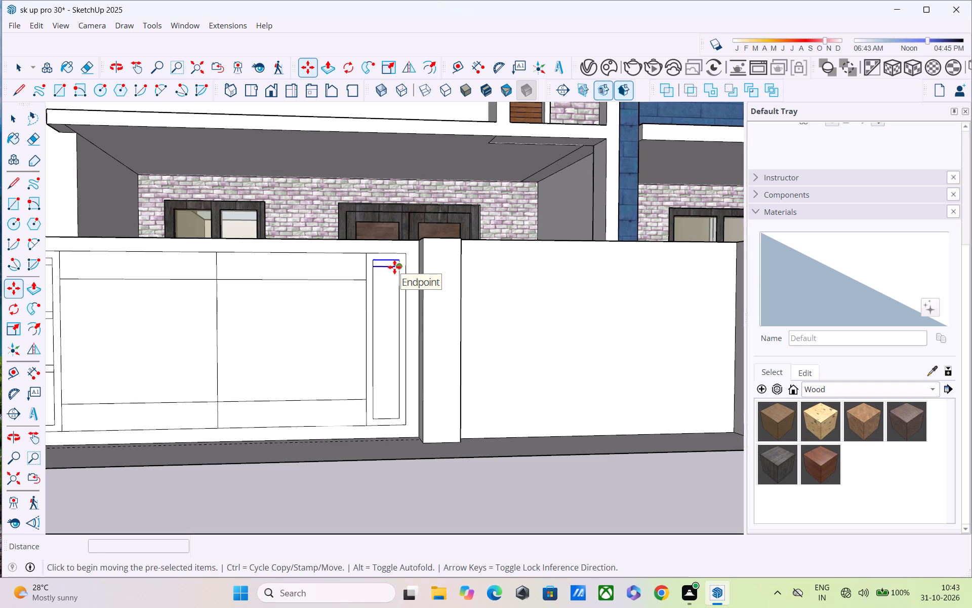
left_click(398, 265)
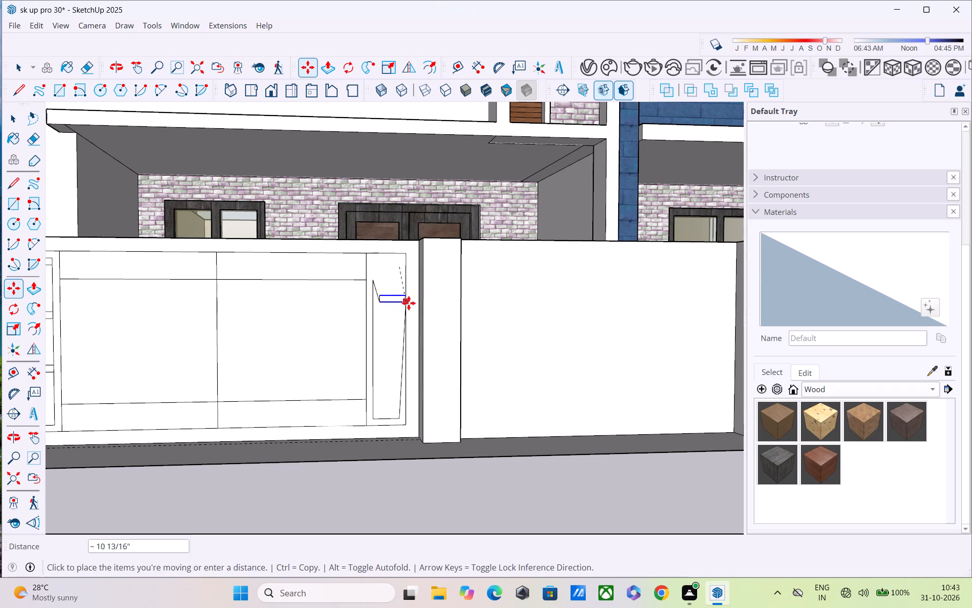
left_click(402, 415)
type("/3")
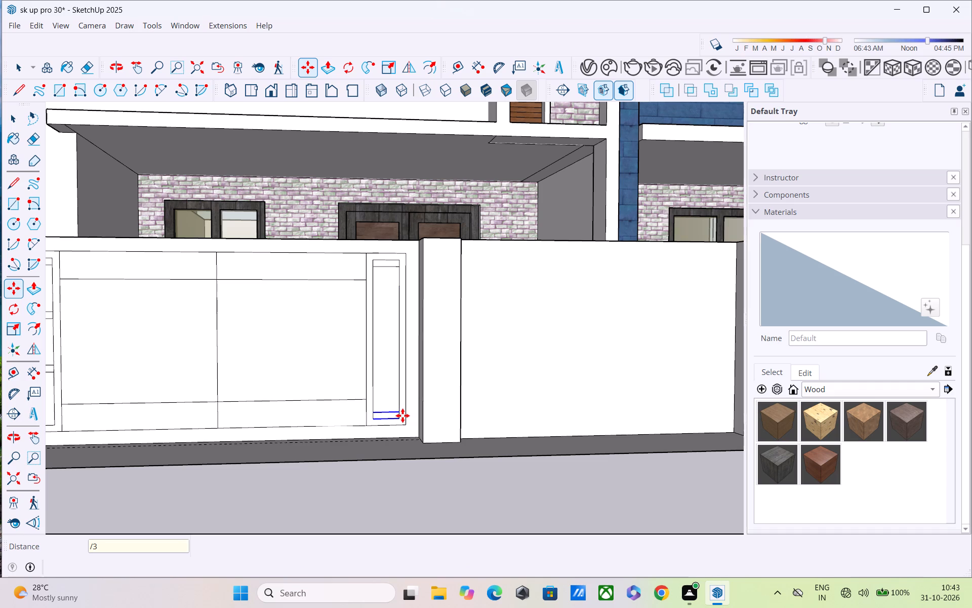
key("Return")
Delete the extra horizontal lines just below the top edge and just above the bottom edge of the right strip's inner frame.
scroll(407, 448, "down", 4)
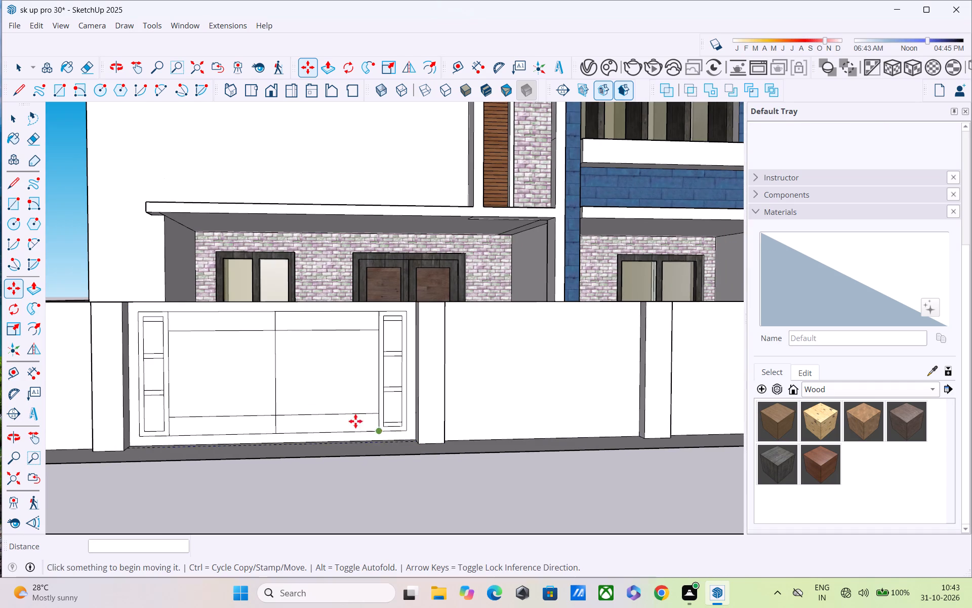
middle_click_drag(318, 430, 379, 496)
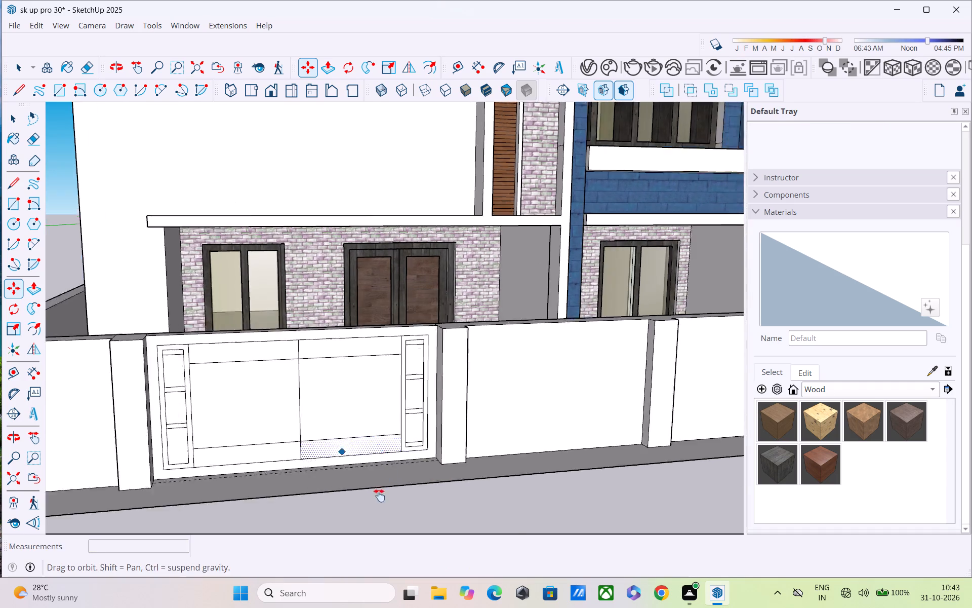
middle_click_drag(379, 496, 390, 509)
scroll(493, 412, "up", 3)
key("space")
scroll(442, 379, "up", 2)
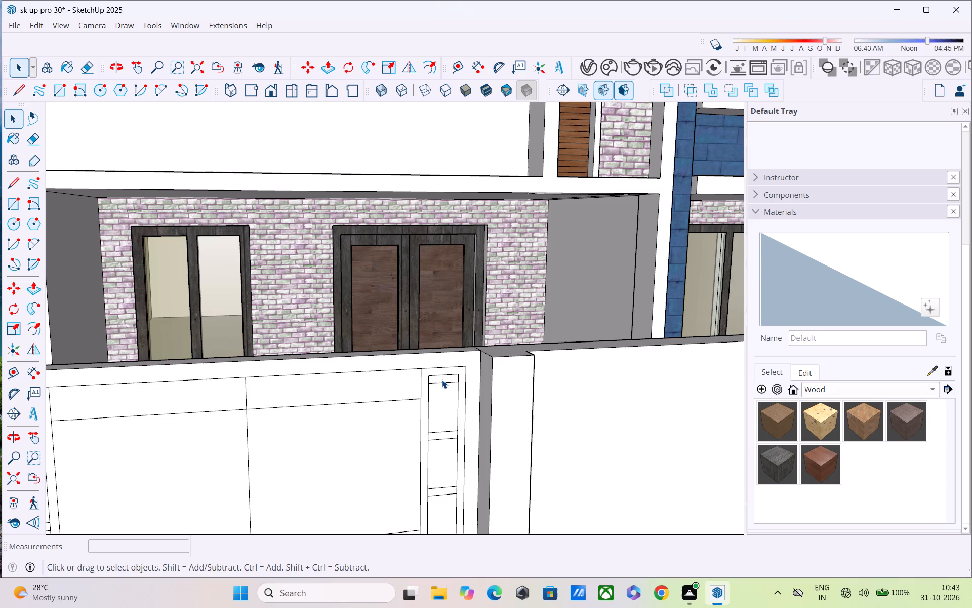
left_click(442, 382)
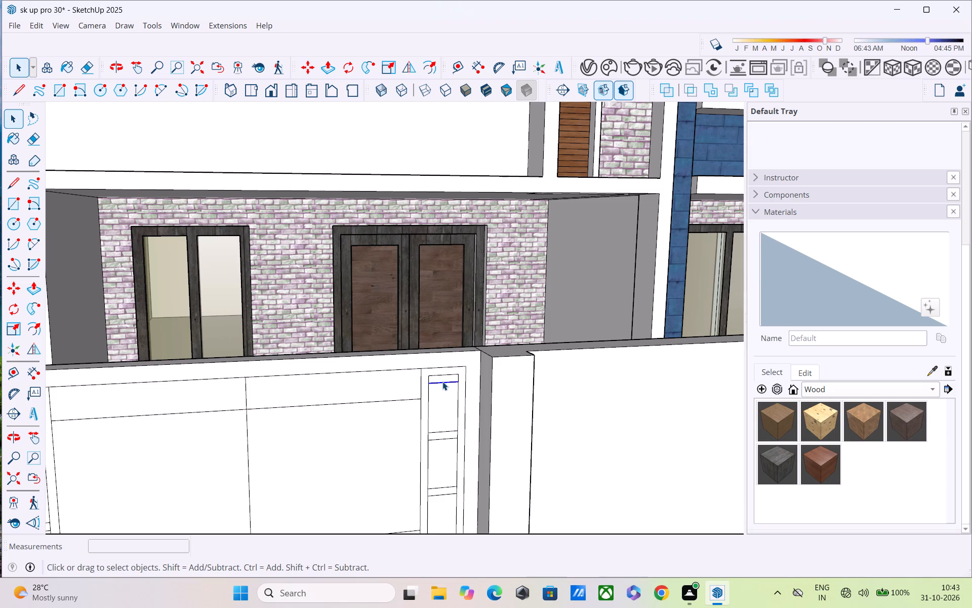
key("Delete")
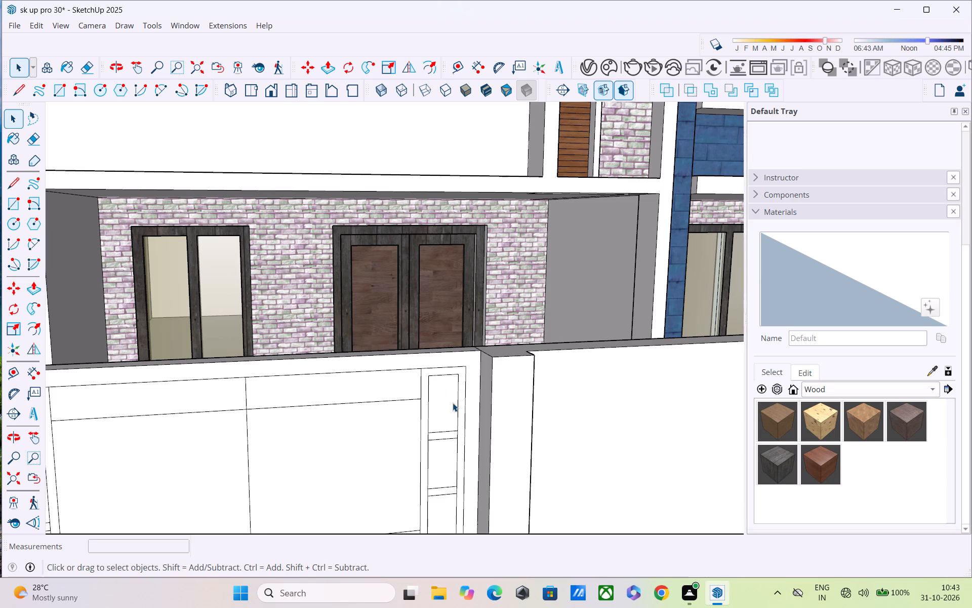
key("e")
middle_click_drag(462, 433, 462, 287)
scroll(447, 421, "up", 3)
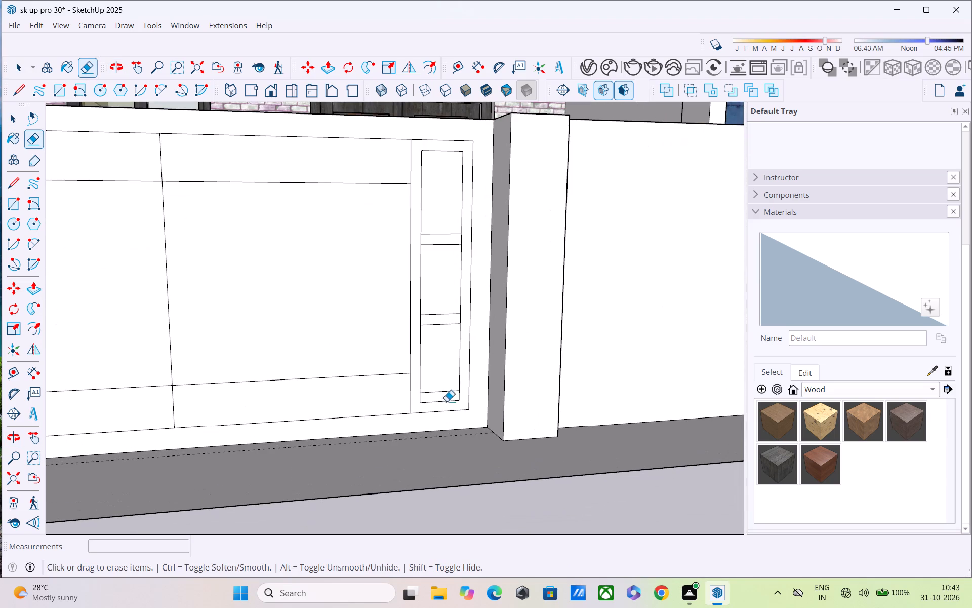
left_click(447, 394)
left_click(444, 393)
scroll(443, 394, "down", 1)
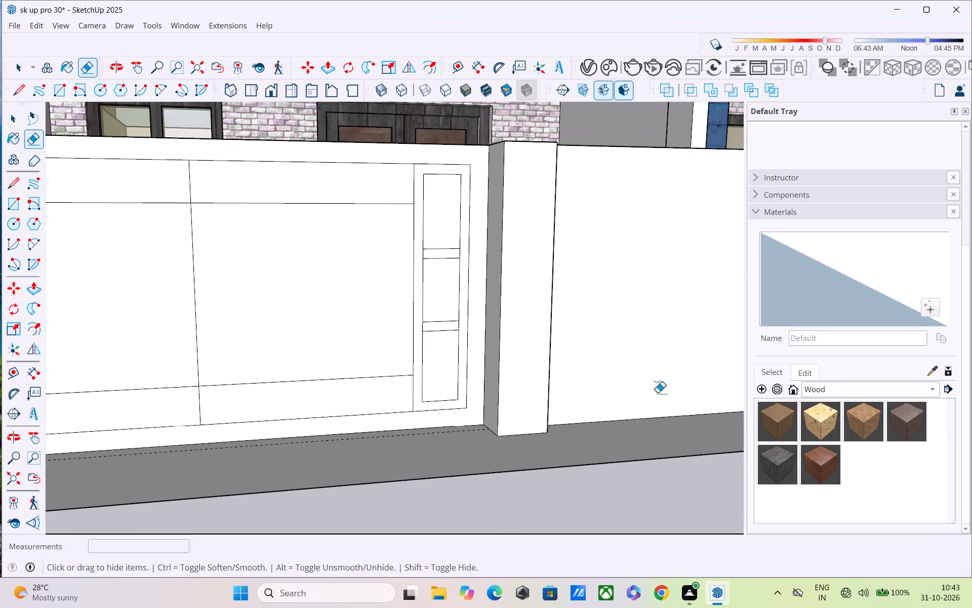
Erase the extra horizontal line just below the top edge of the left strip's inner frame.
middle_click_drag(445, 387, 779, 365)
middle_click_drag(326, 298, 359, 409, "shift")
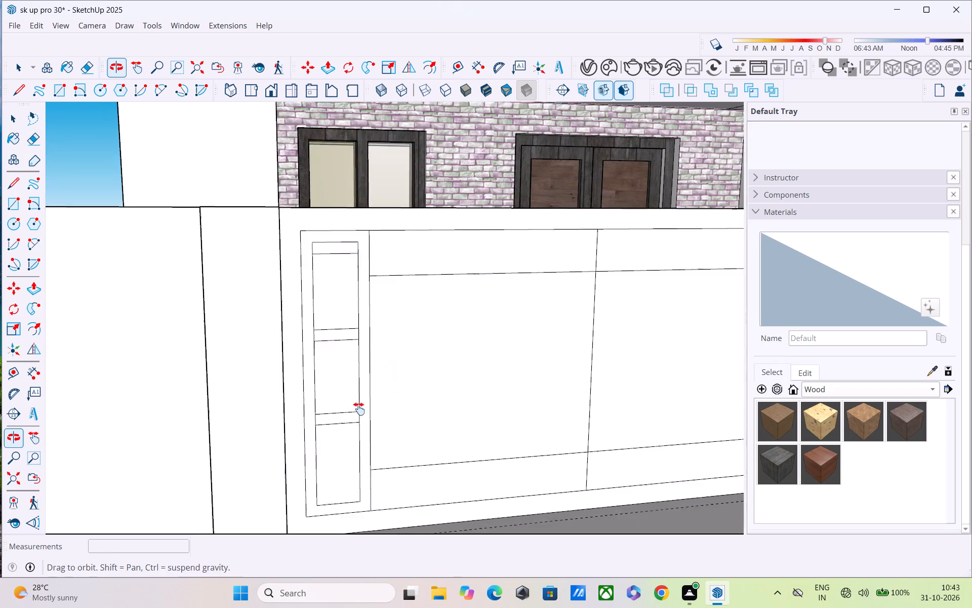
middle_click_drag(359, 409, 360, 408, "shift")
left_click(344, 266)
middle_click_drag(357, 289, 313, 257, "shift")
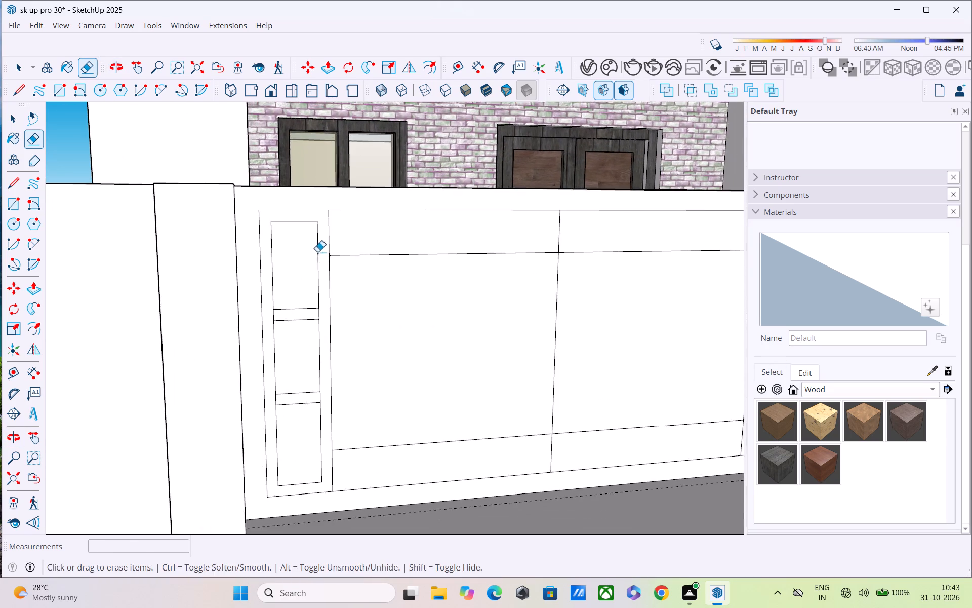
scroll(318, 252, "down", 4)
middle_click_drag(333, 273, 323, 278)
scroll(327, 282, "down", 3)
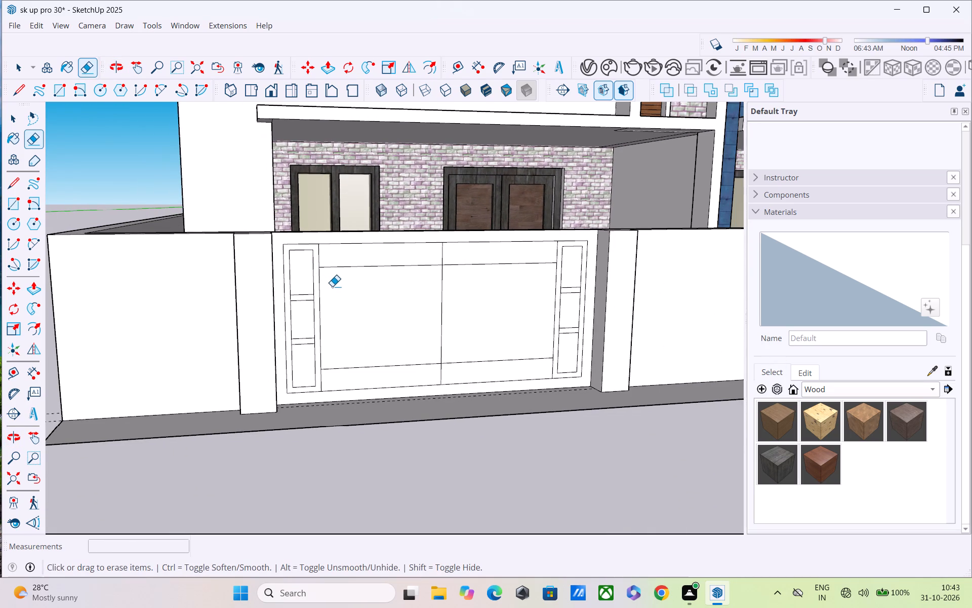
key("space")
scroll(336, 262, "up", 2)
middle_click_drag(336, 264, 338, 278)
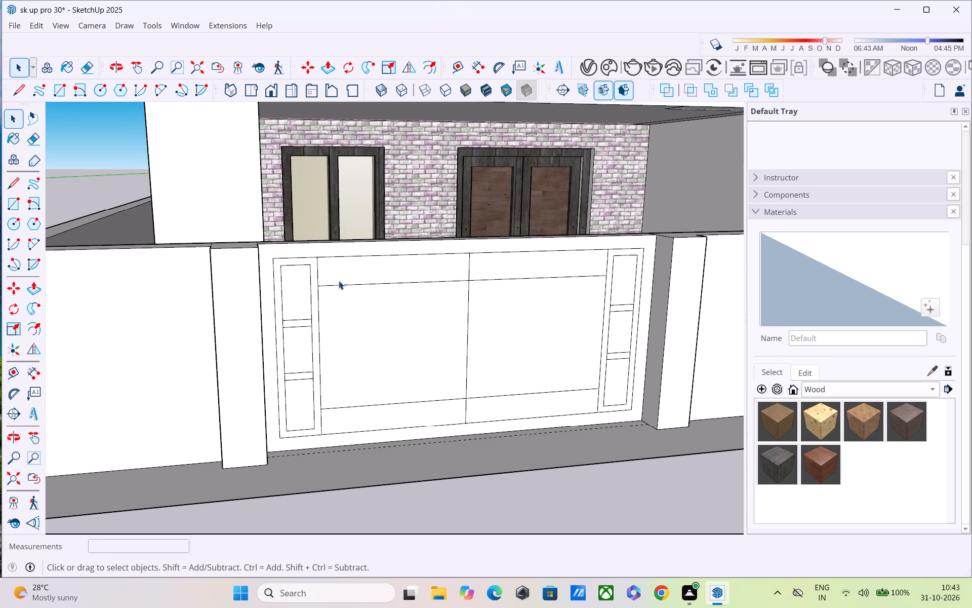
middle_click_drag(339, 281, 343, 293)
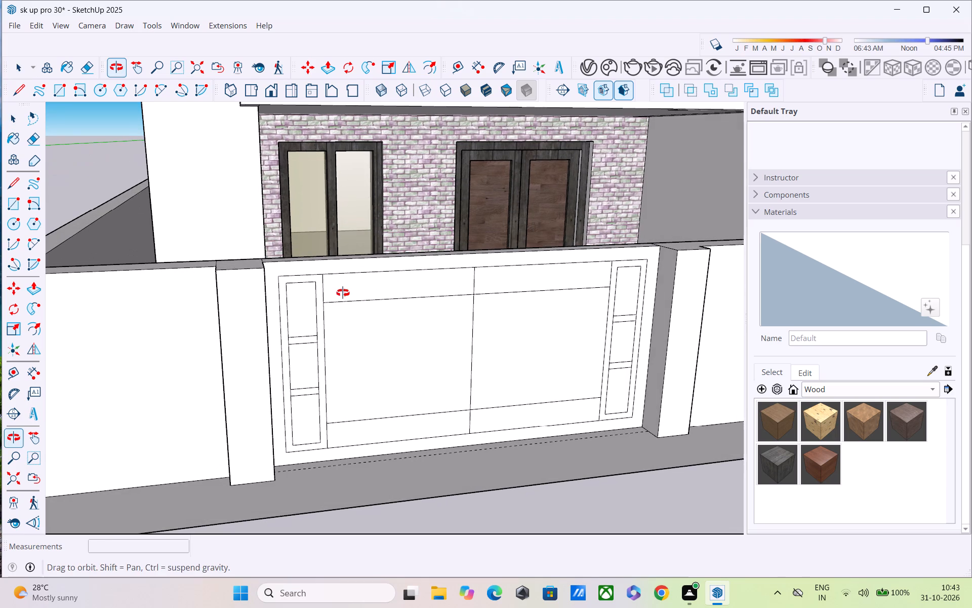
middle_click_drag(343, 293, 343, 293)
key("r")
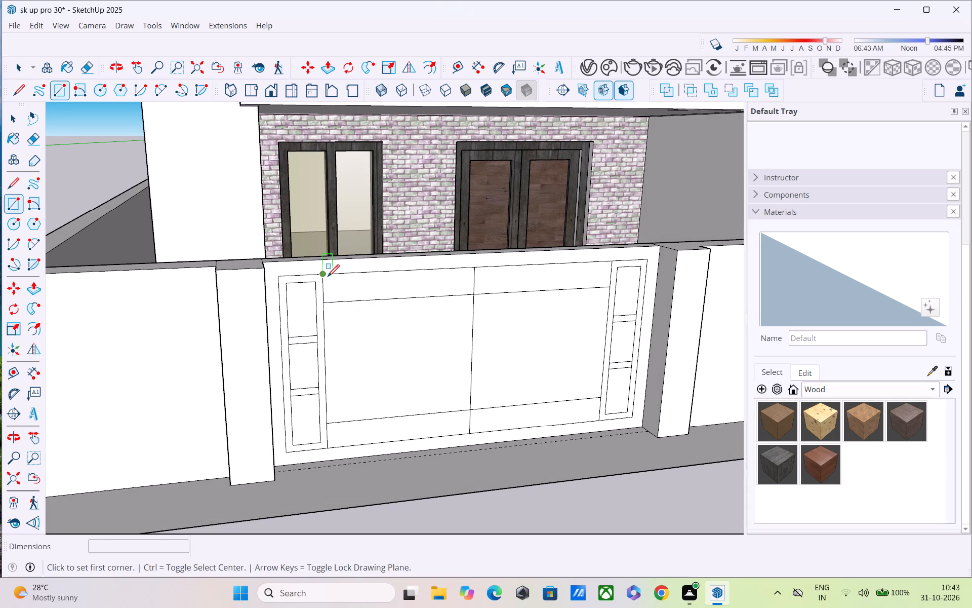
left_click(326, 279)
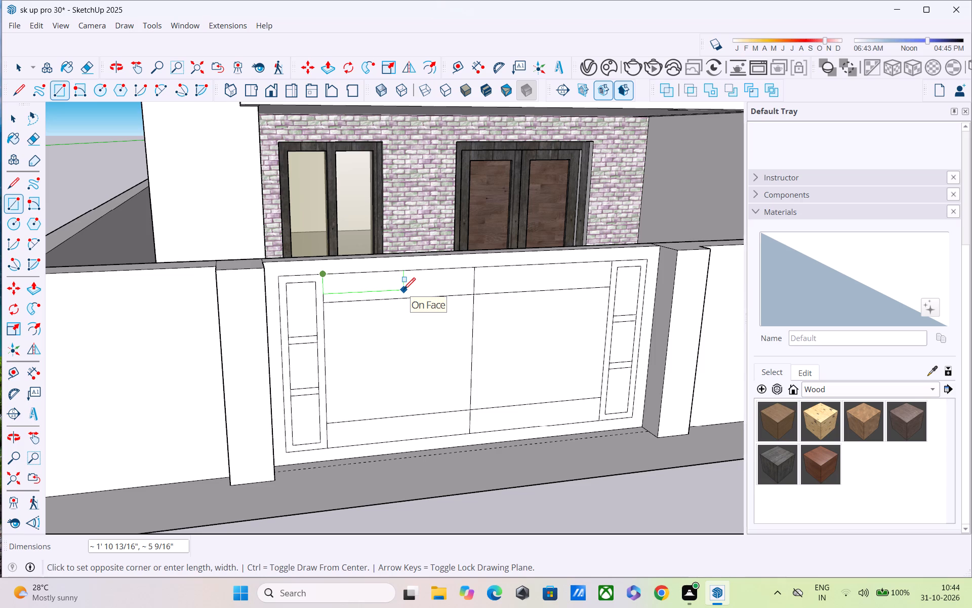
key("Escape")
Outline a 2' long, 4" deep rectangle with lines in the upper left corner of the gate's top band, beside the left strip.
key("l")
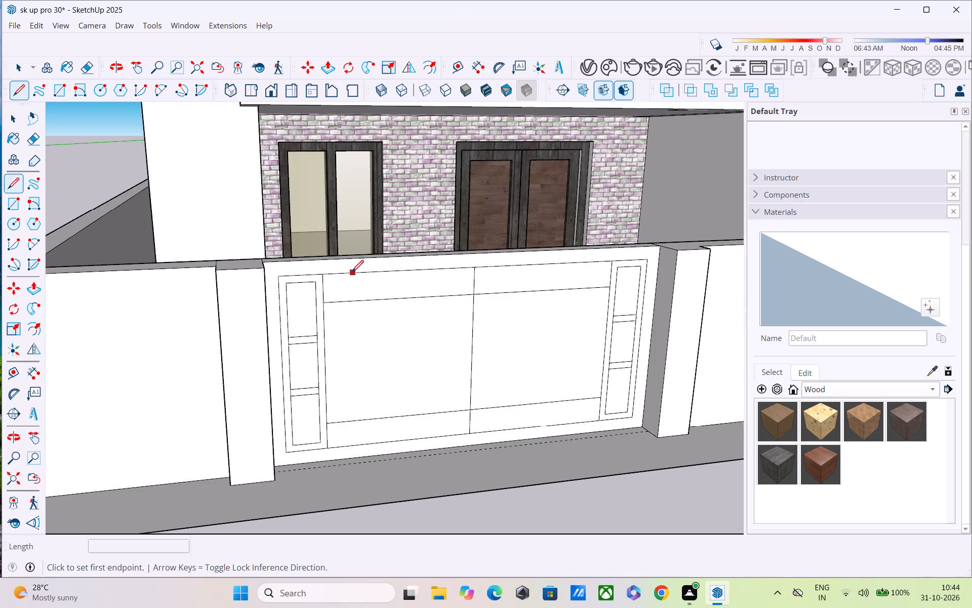
left_click(322, 275)
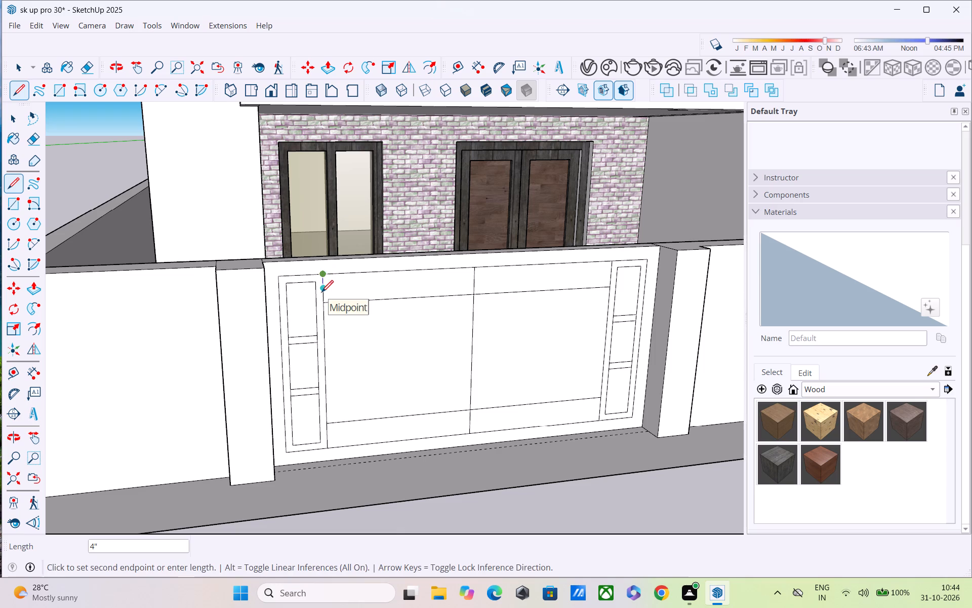
left_click(321, 293)
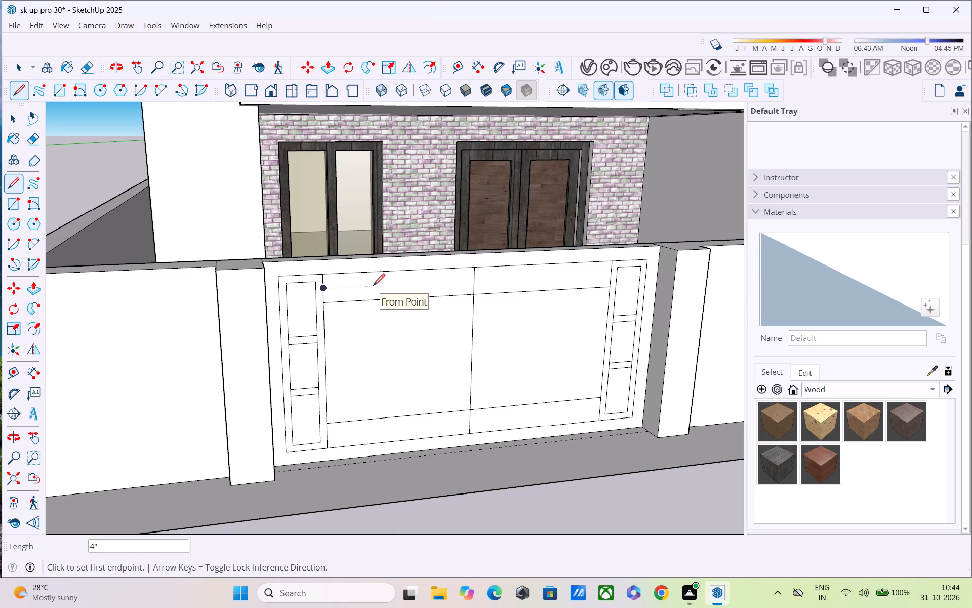
left_click(323, 292)
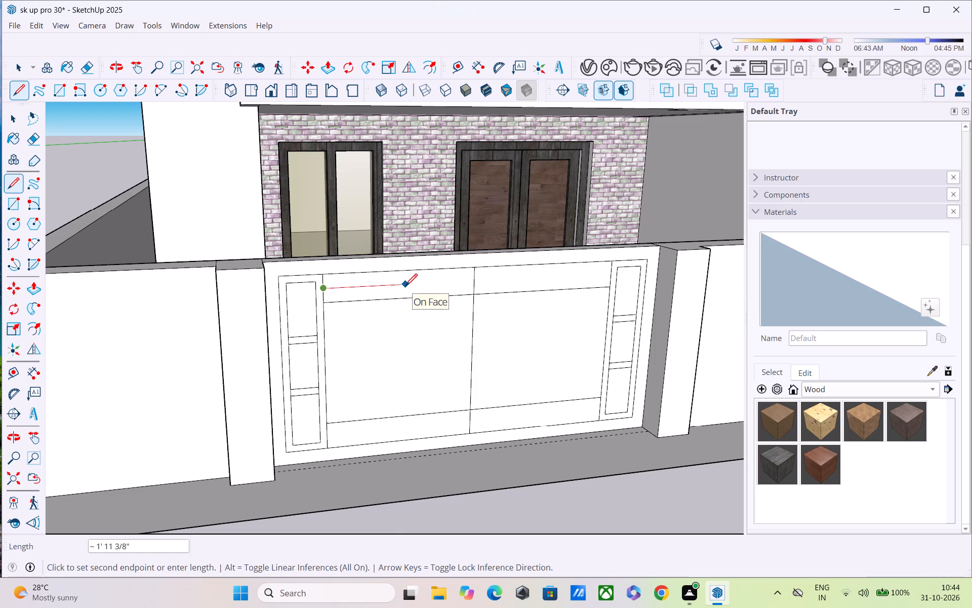
type("2'")
key("Return")
left_click(402, 270)
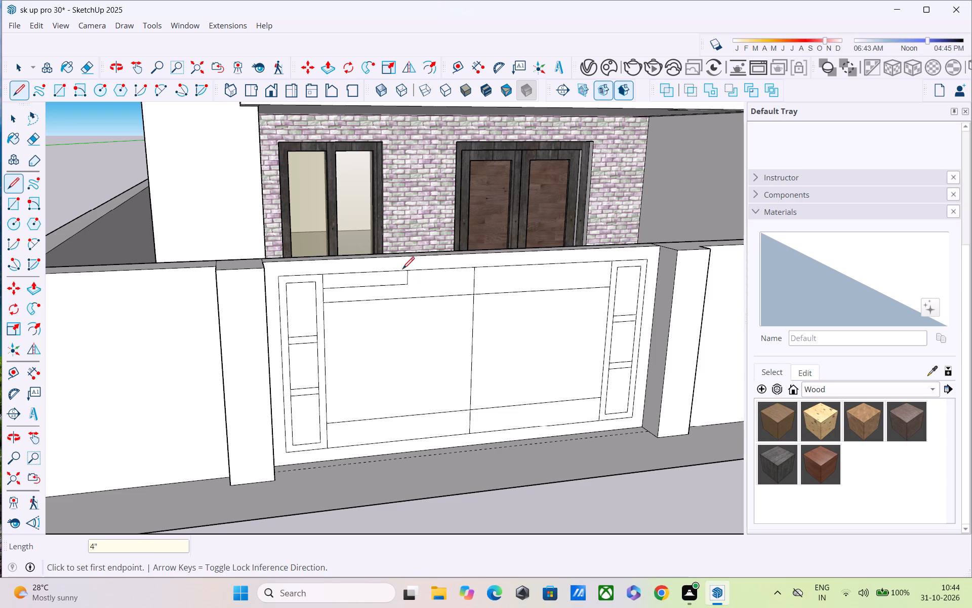
Outline a matching 2' long, 4" deep rectangle with lines in the upper right corner of the gate's top band, beside the right strip.
left_click(613, 261)
left_click(612, 274)
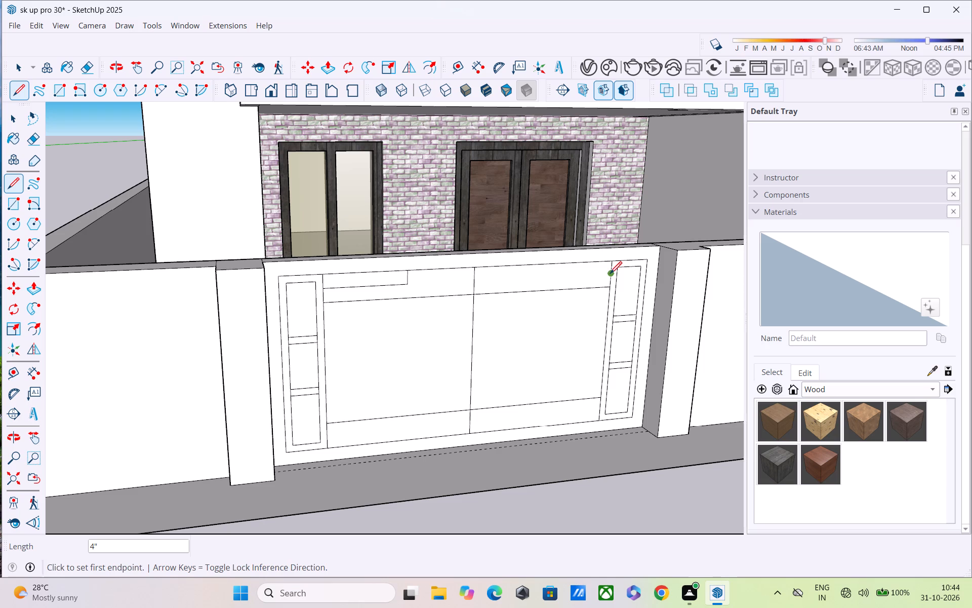
left_click(611, 275)
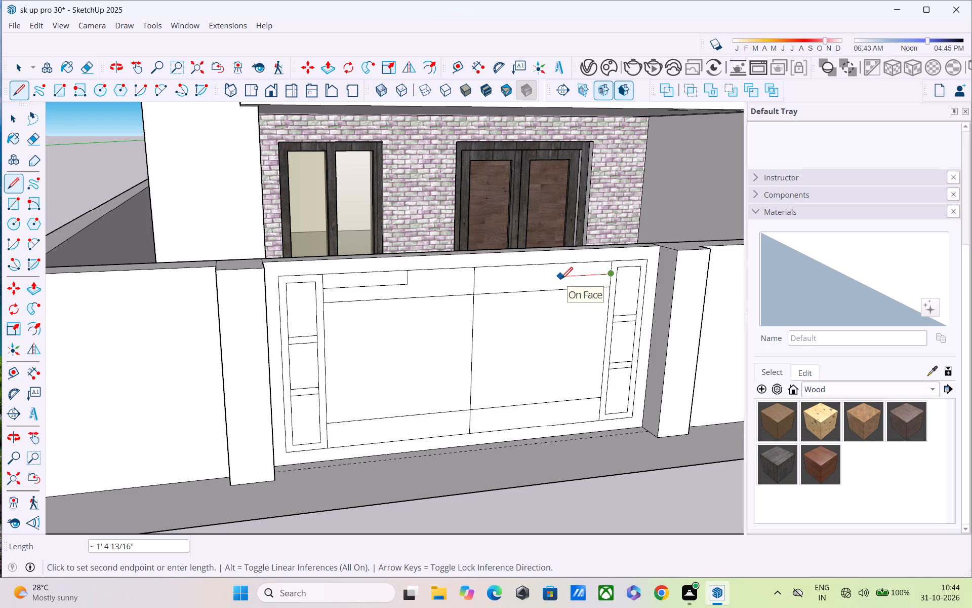
type("2'")
key("Return")
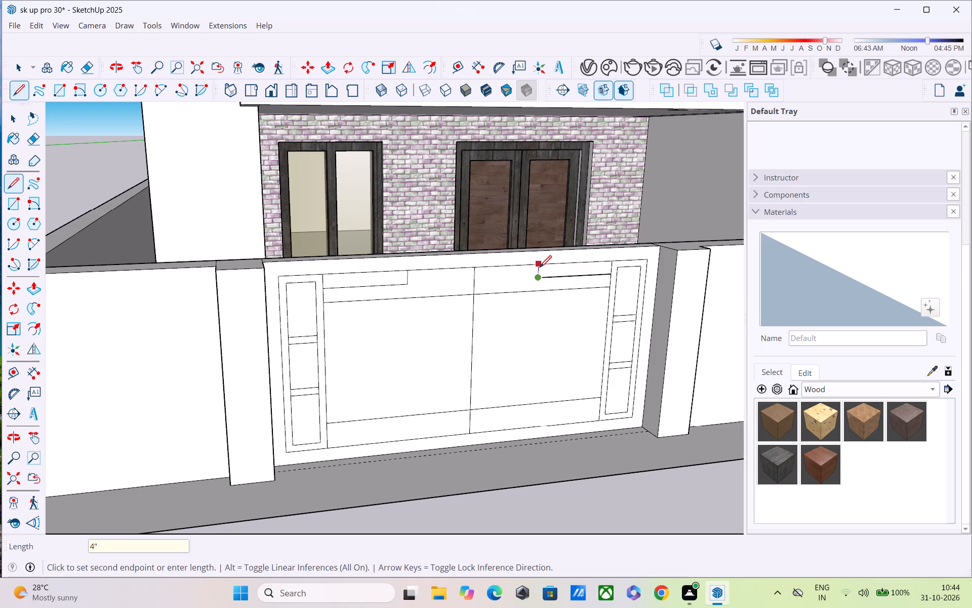
left_click(540, 269)
Copy the gate's central vertical line, between the top and bottom bands, about 1' 6" towards the left strip.
scroll(581, 285, "down", 3)
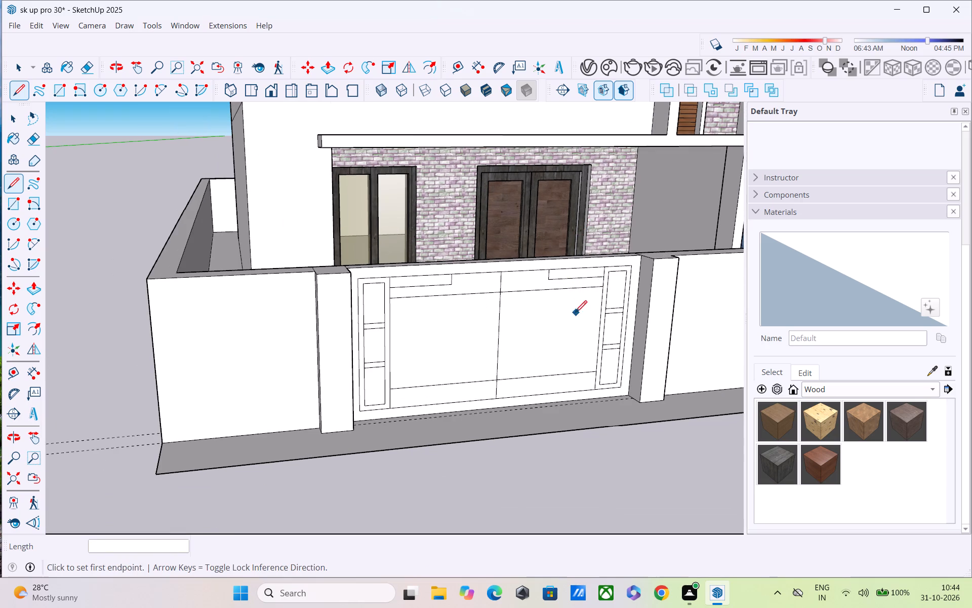
middle_click_drag(575, 312, 570, 280)
scroll(570, 280, "down", 1)
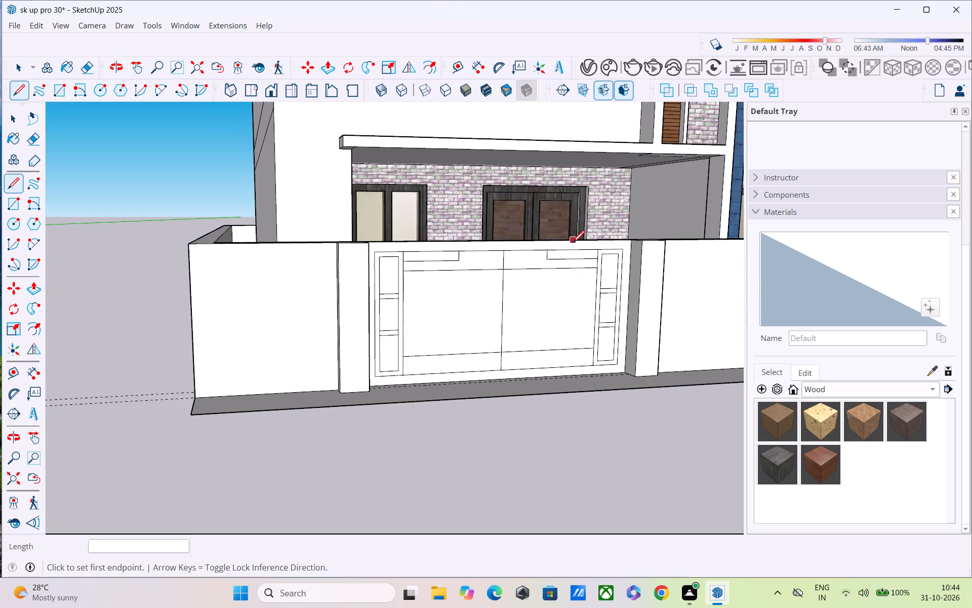
scroll(573, 244, "down", 2)
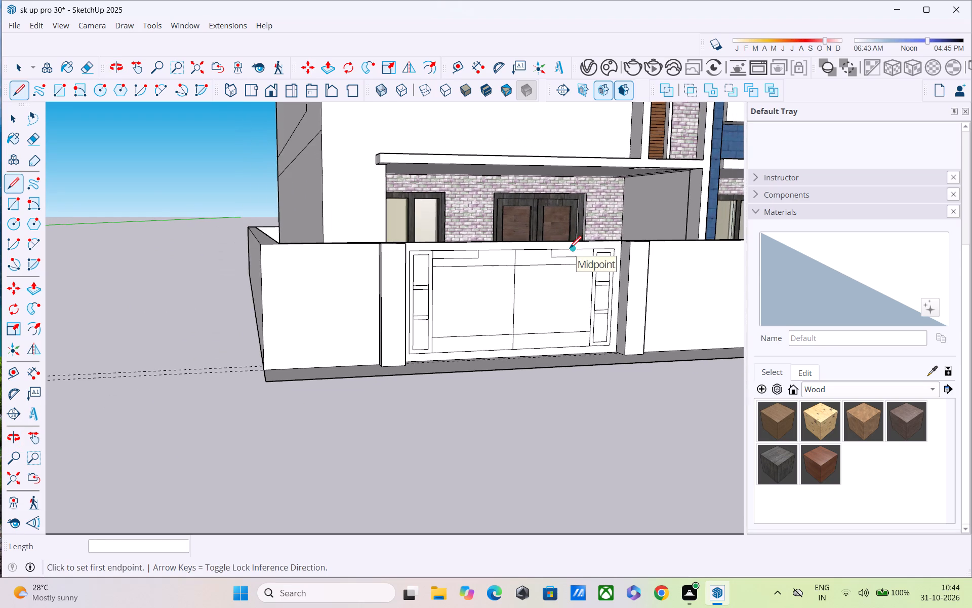
middle_click_drag(568, 245, 564, 204, "shift")
key("space")
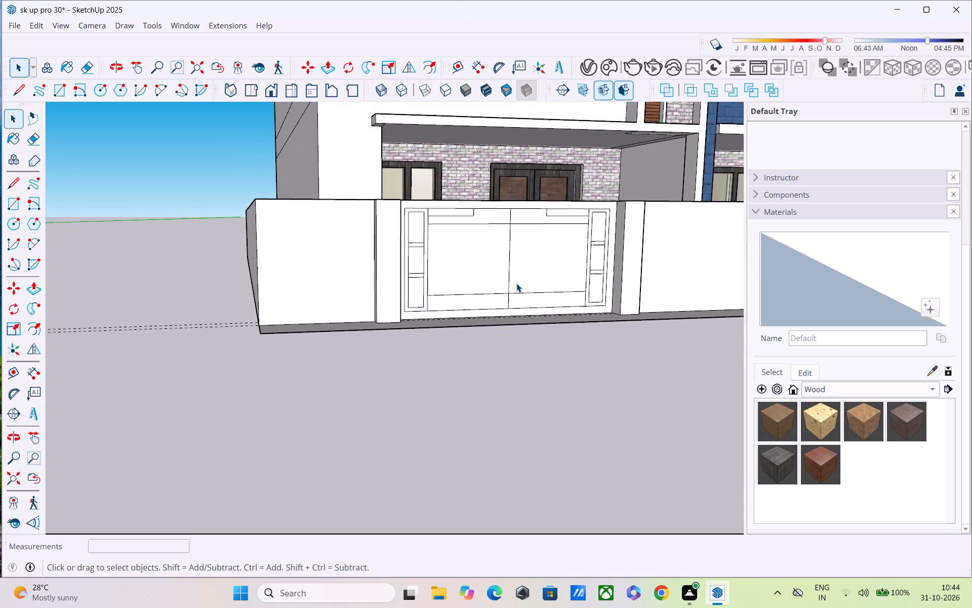
middle_click_drag(502, 305, 462, 260)
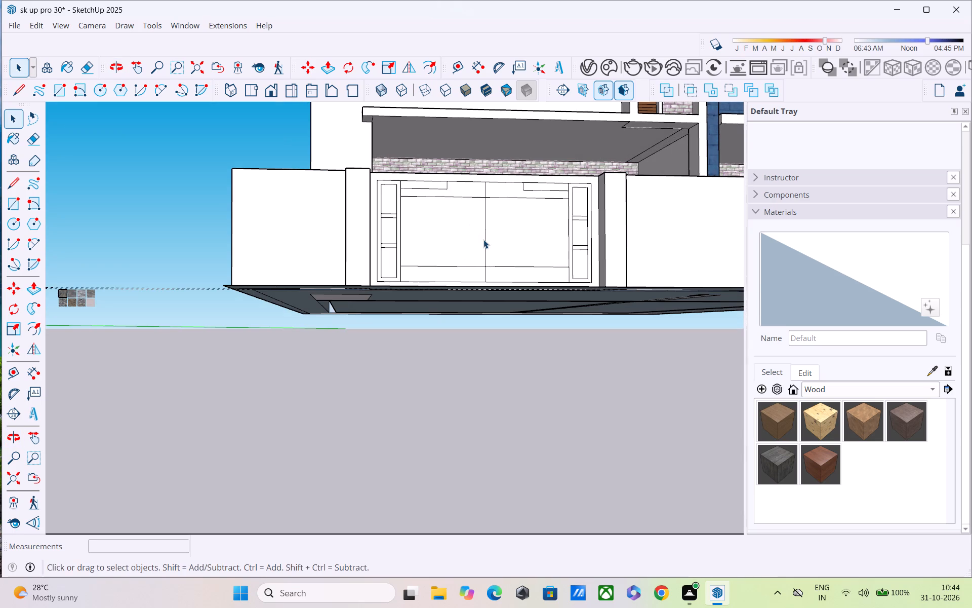
left_click(483, 240)
left_click(485, 245)
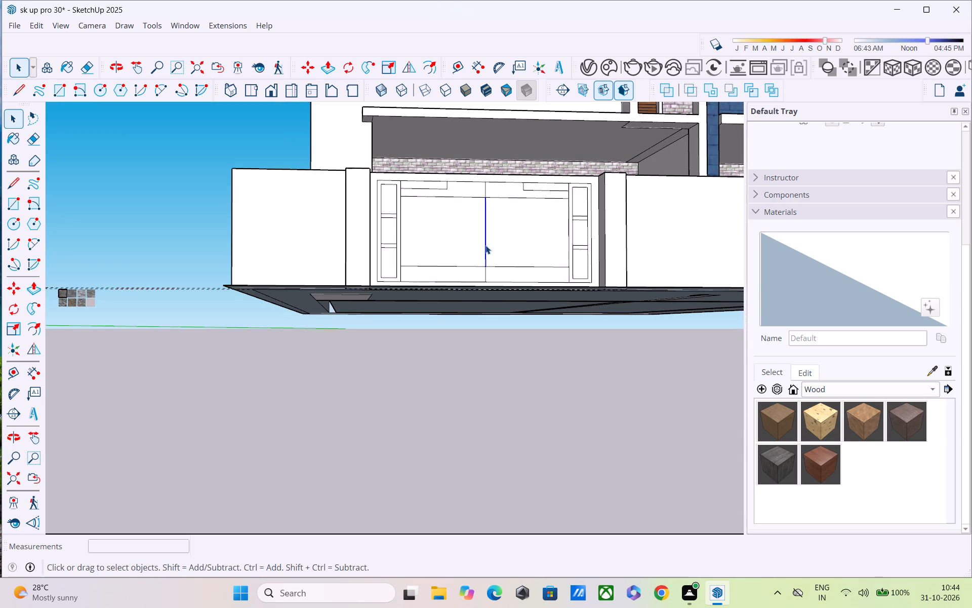
key("m")
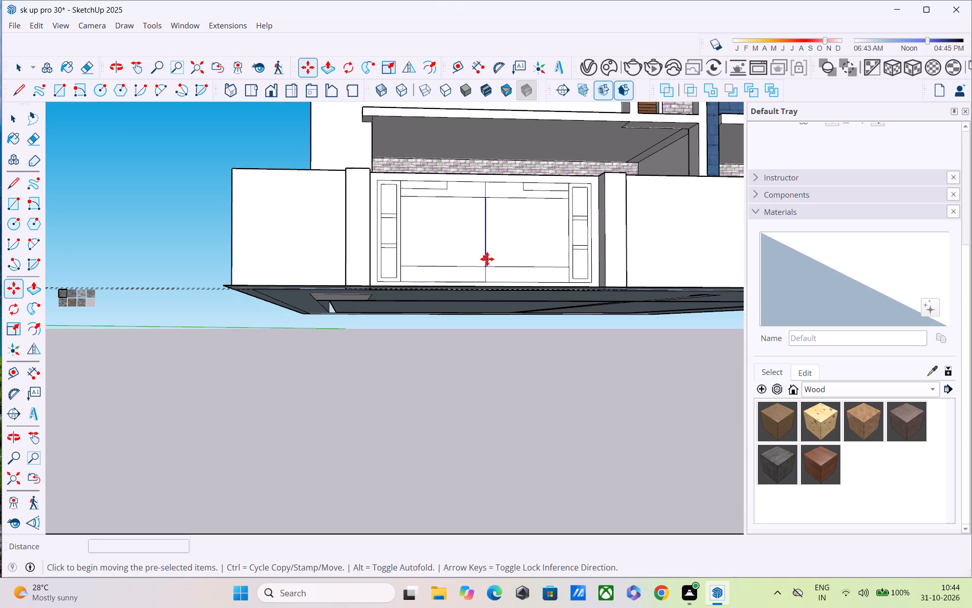
left_click(487, 264)
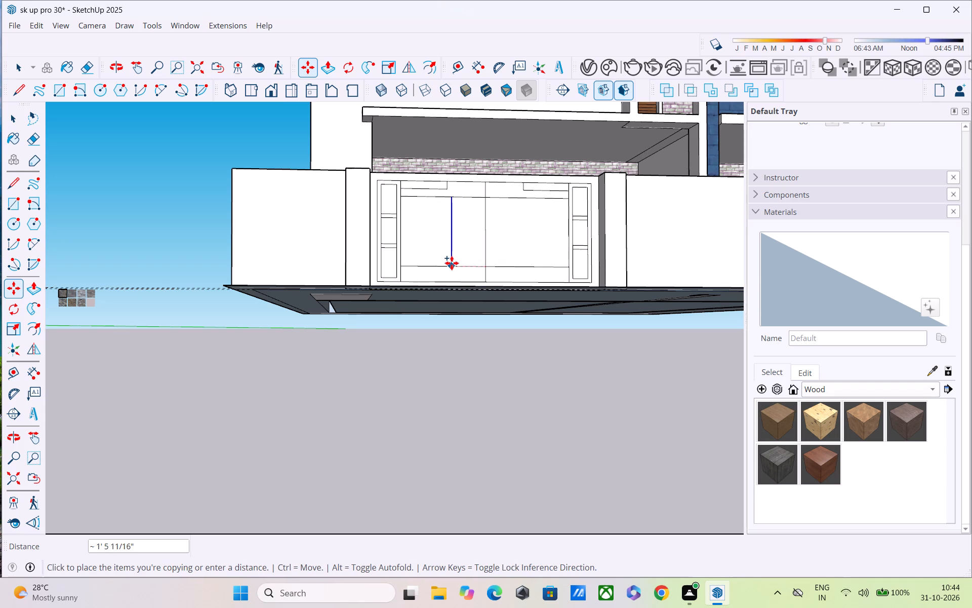
scroll(449, 263, "up", 1)
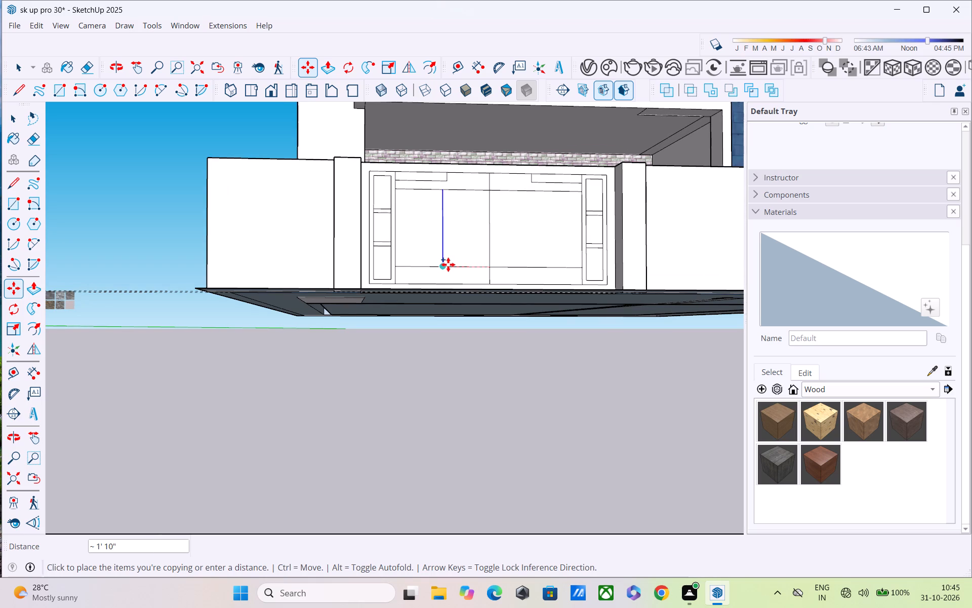
scroll(452, 265, "up", 2)
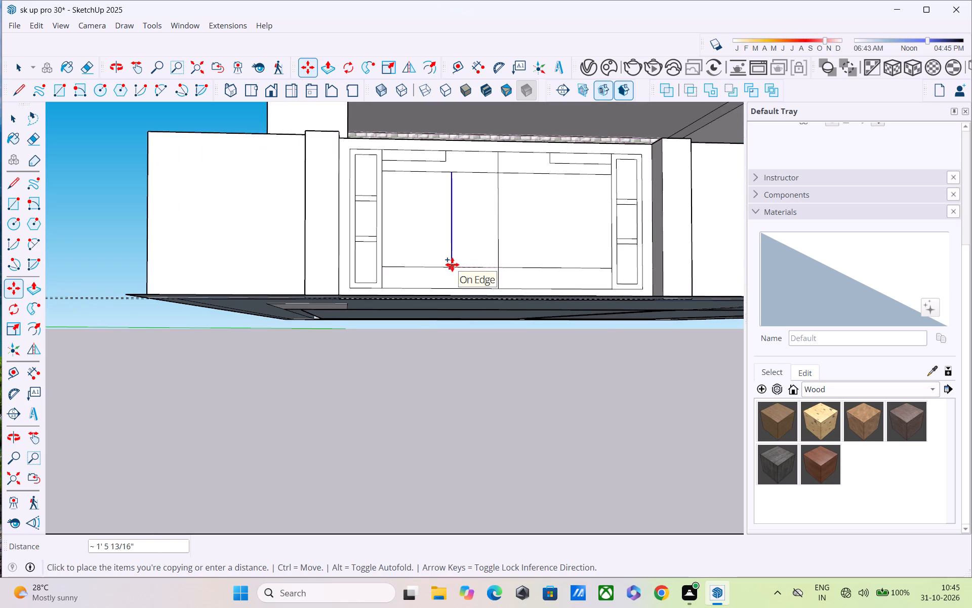
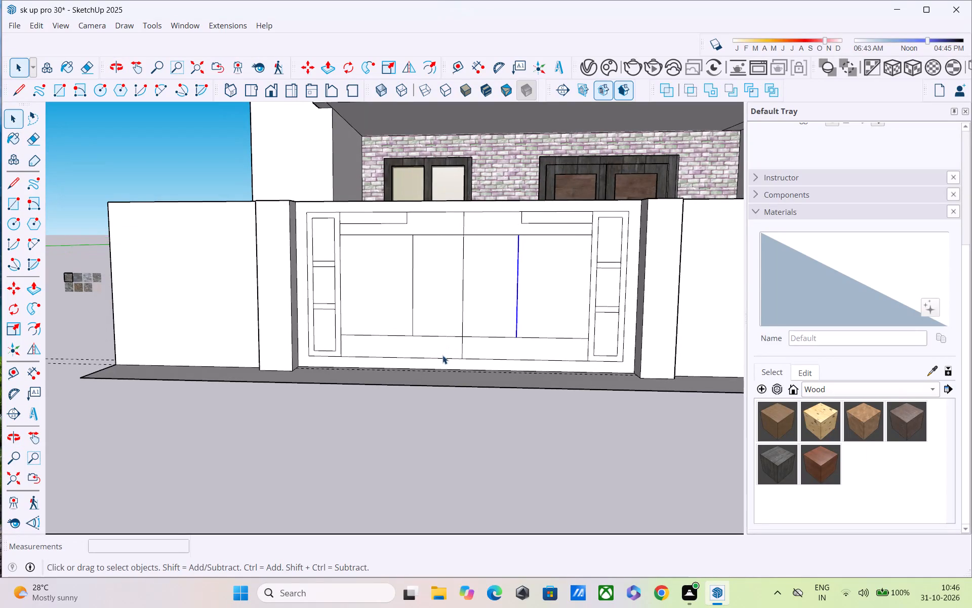
Select the horizontal top edge of the gate's left large central panel.
scroll(441, 355, "up", 1)
key("space")
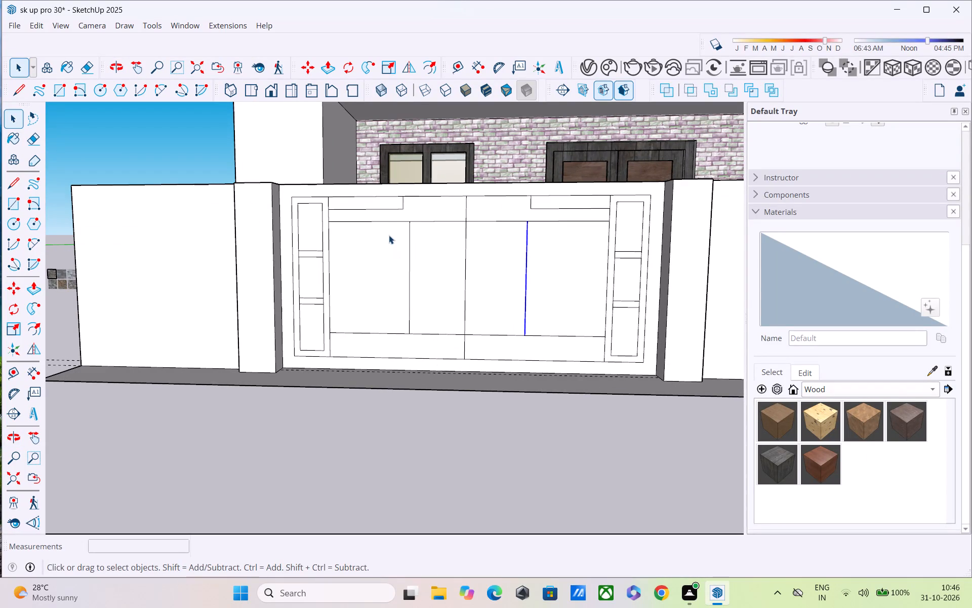
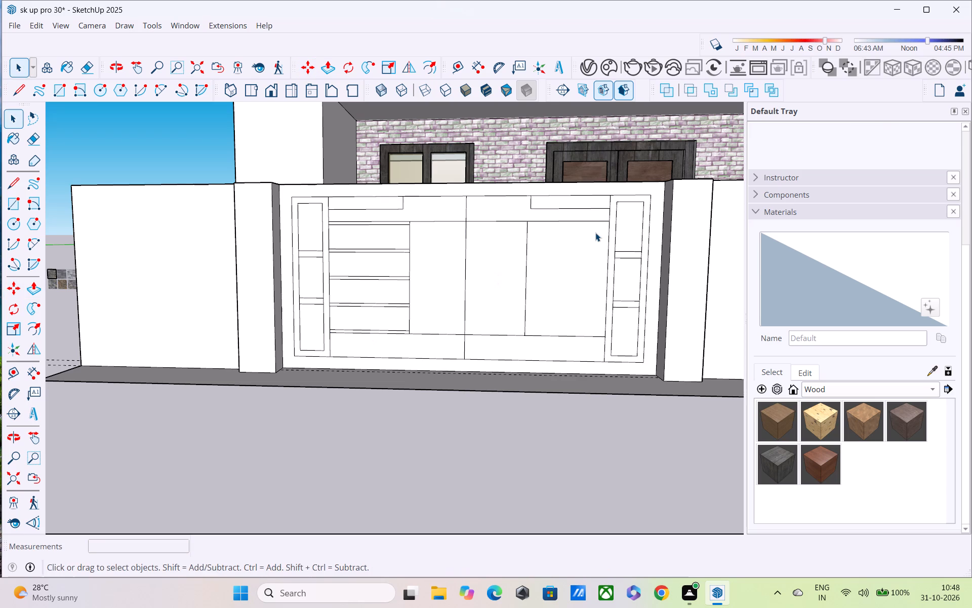
Copy the top edge of the gate's right large central panel 1" downward.
left_click(592, 221)
key("m")
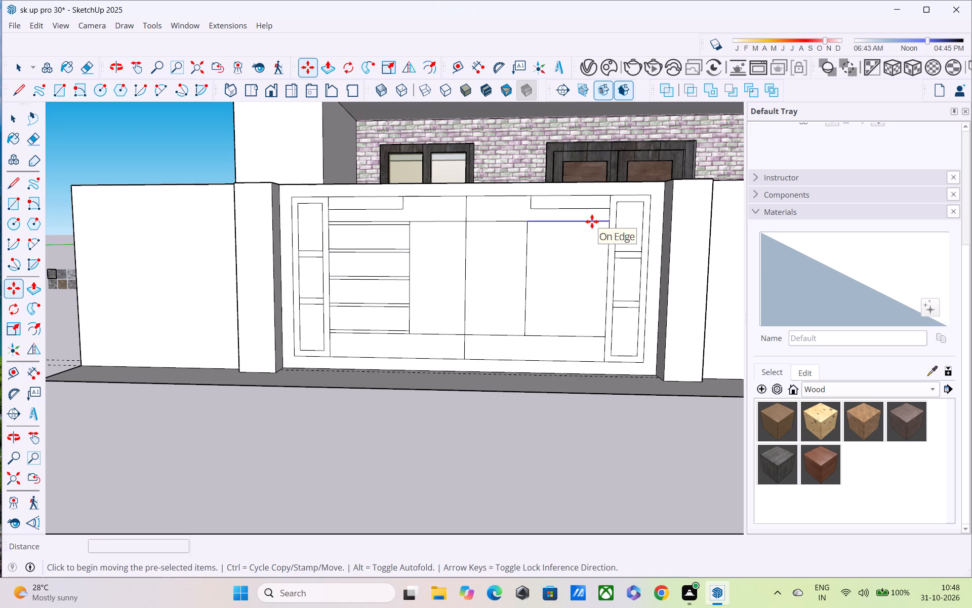
left_click(606, 222)
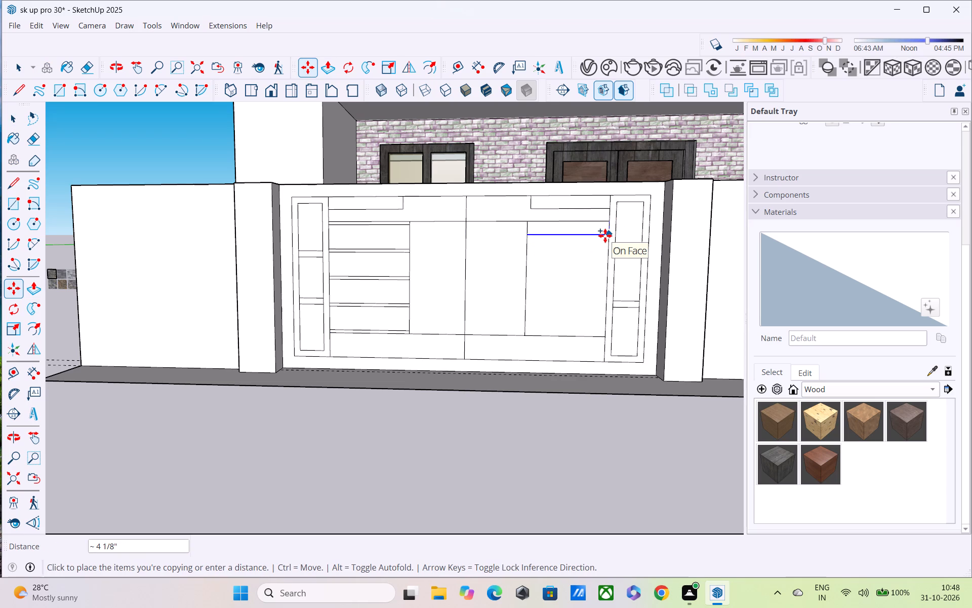
key("2")
key("shift+quotedbl")
key("Return")
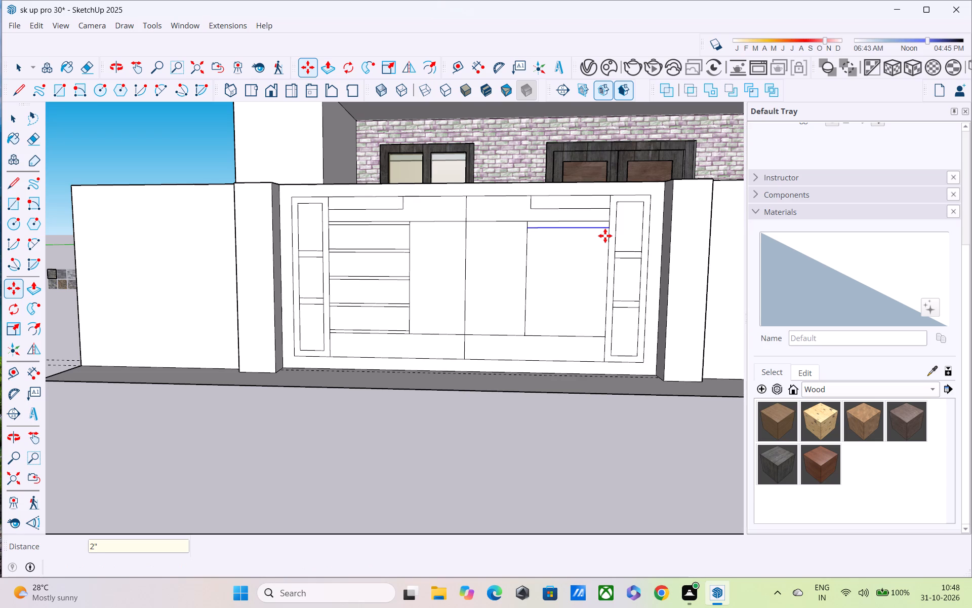
type("1\"")
key("Return")
key("space")
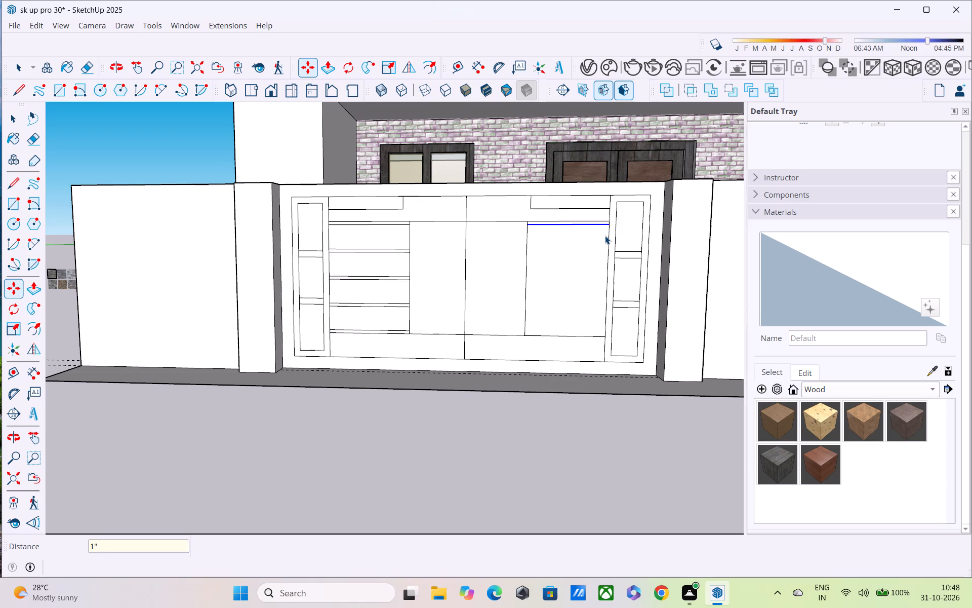
Copy that pair of edges down to the right panel's bottom edge, dividing the distance into 4 equal spacings.
left_click(594, 218)
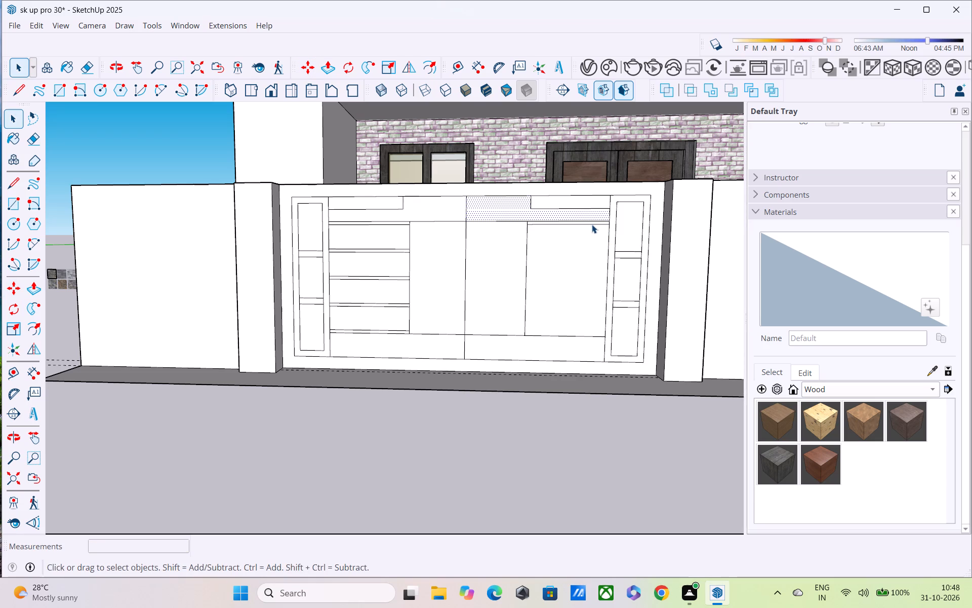
left_click(591, 221)
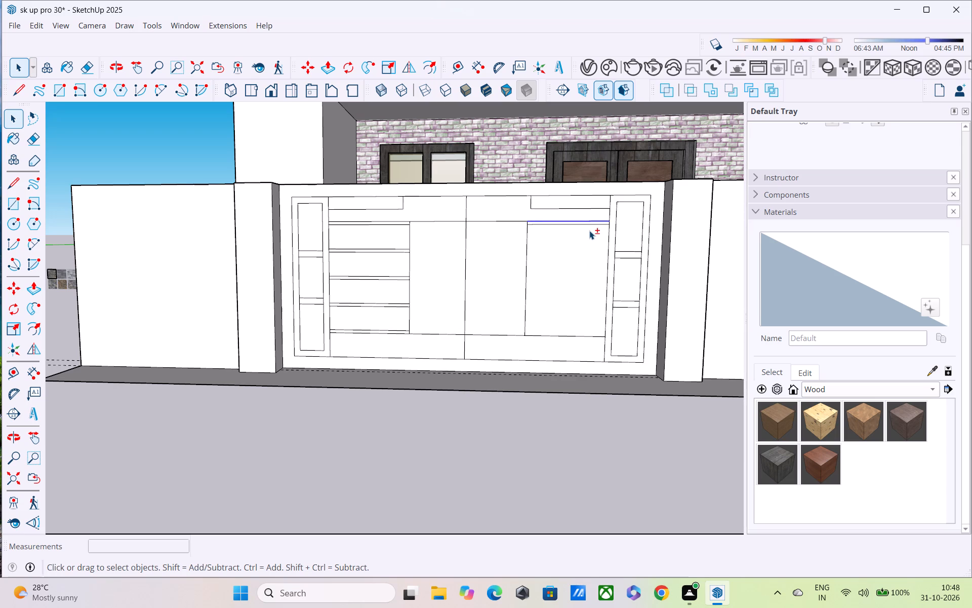
left_click(589, 224, "shift")
key("m")
left_click(607, 226)
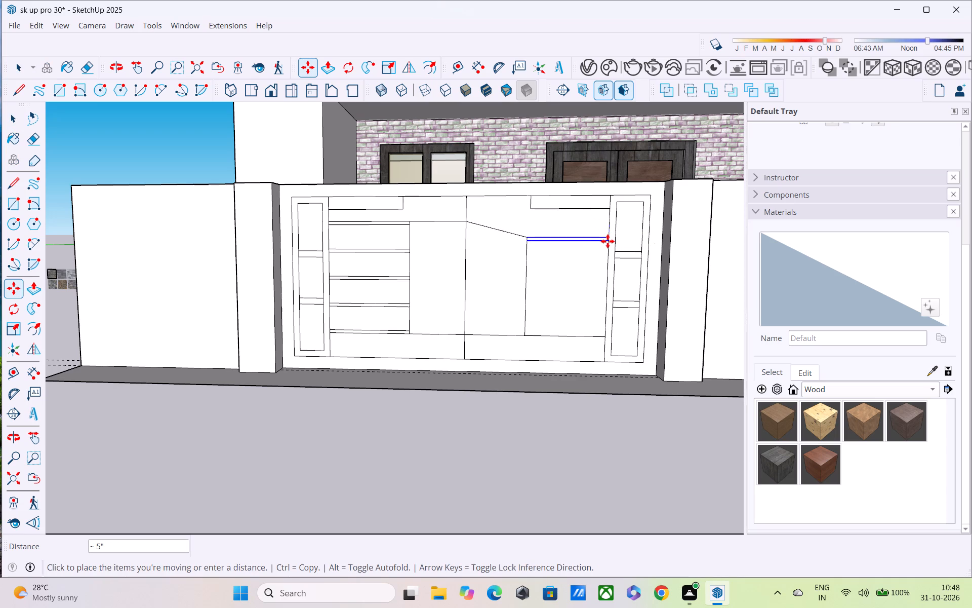
left_click(604, 334)
type("/4")
key("Return")
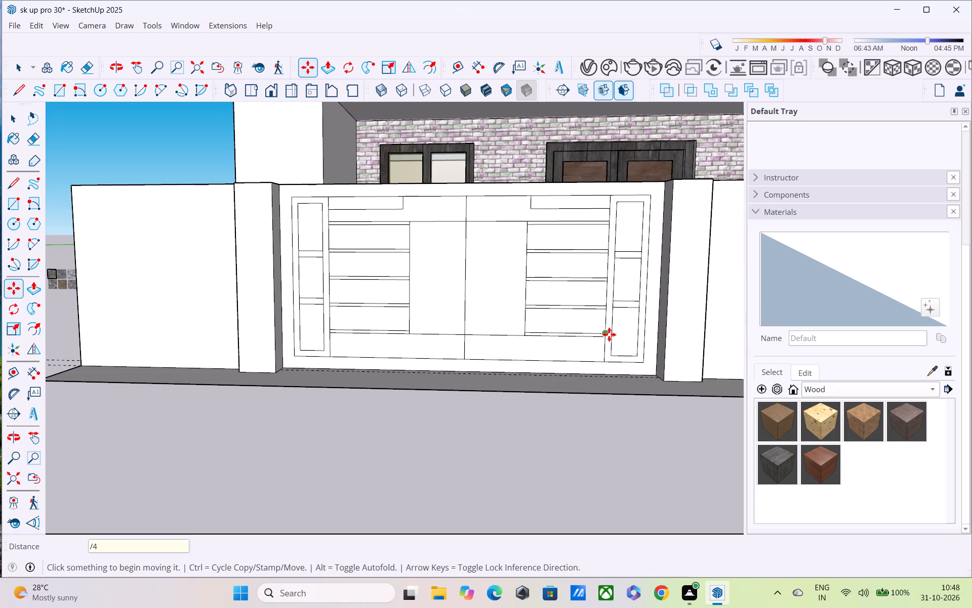
Draw a full-height vertical strip, about 6" by 3', on each side of the gate's centre line.
scroll(609, 334, "down", 1)
middle_click_drag(612, 341, 644, 348)
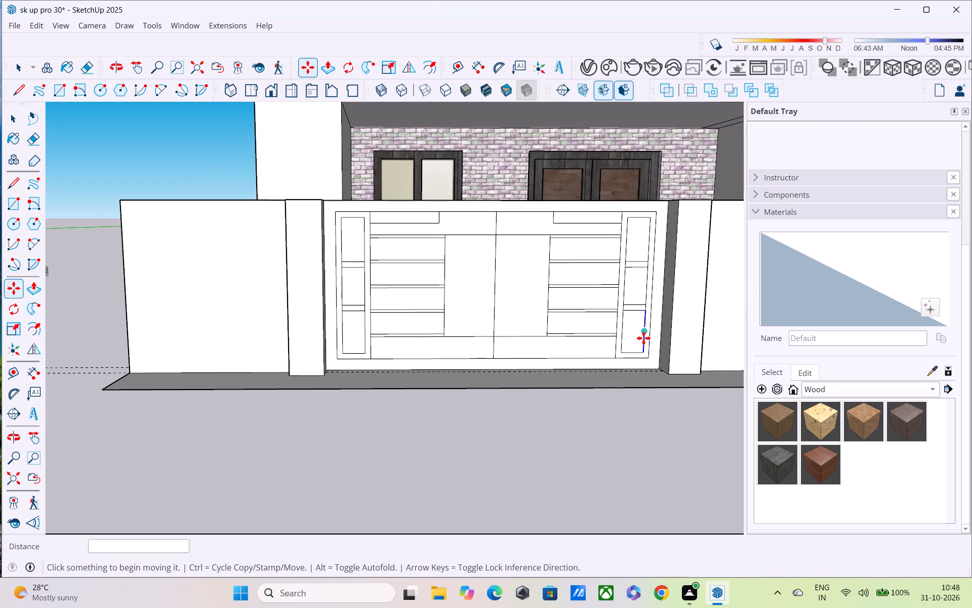
key("r")
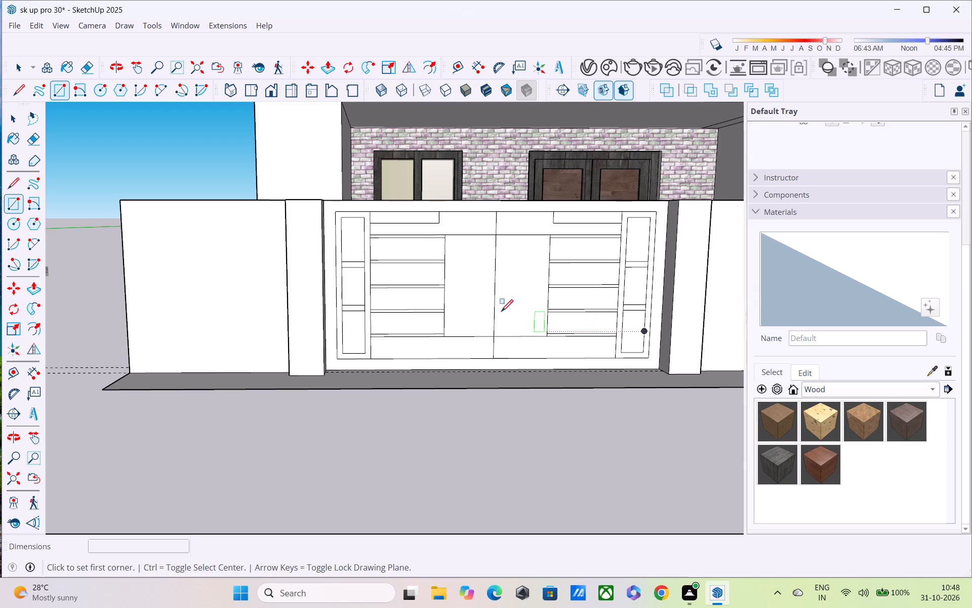
left_click(473, 237)
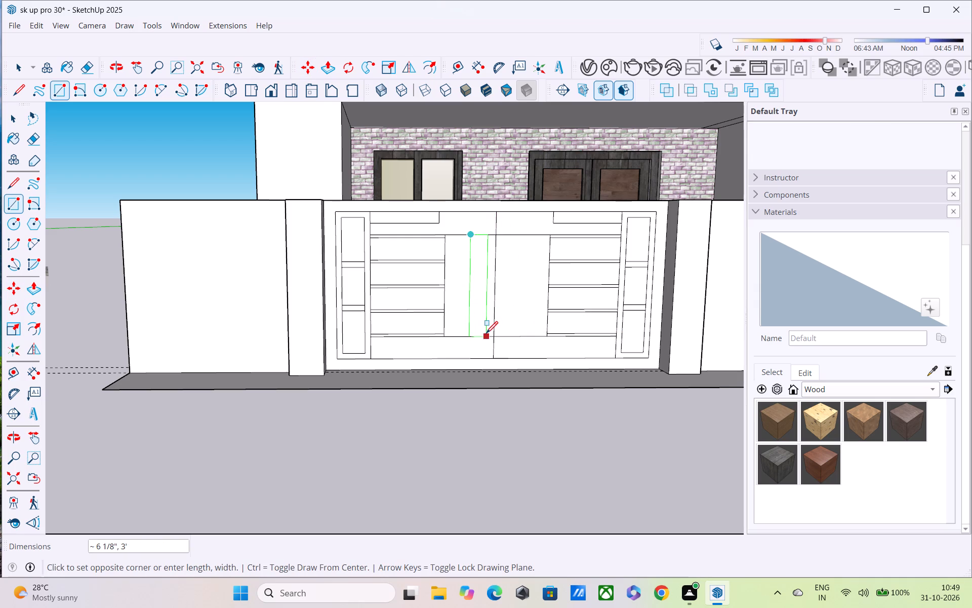
left_click(485, 335)
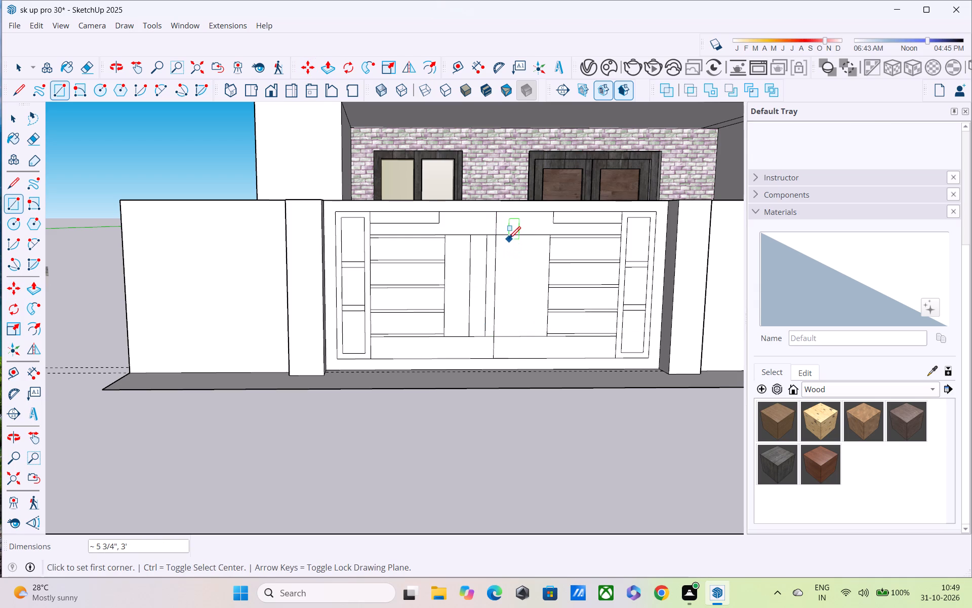
left_click(520, 237)
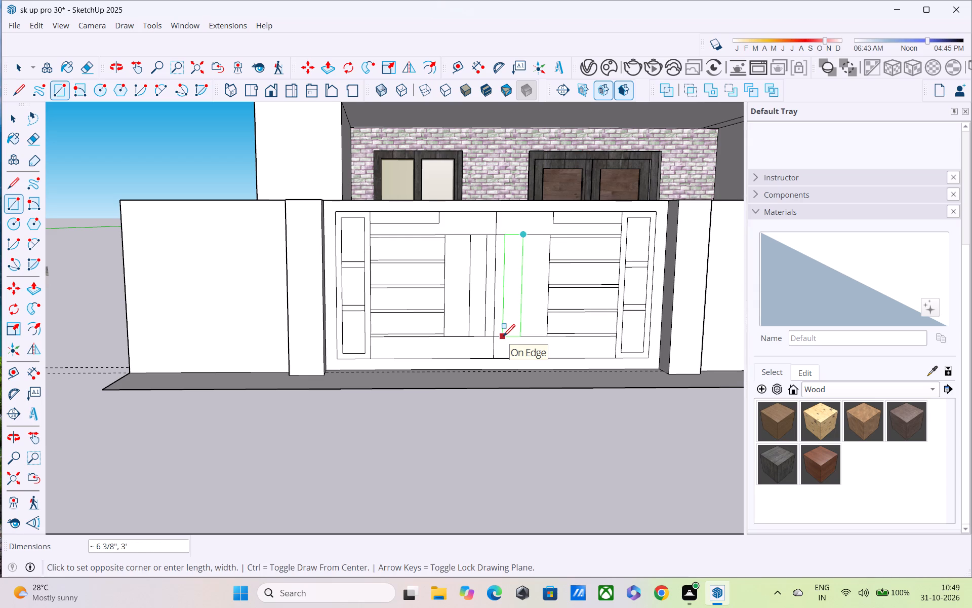
scroll(503, 337, "up", 1)
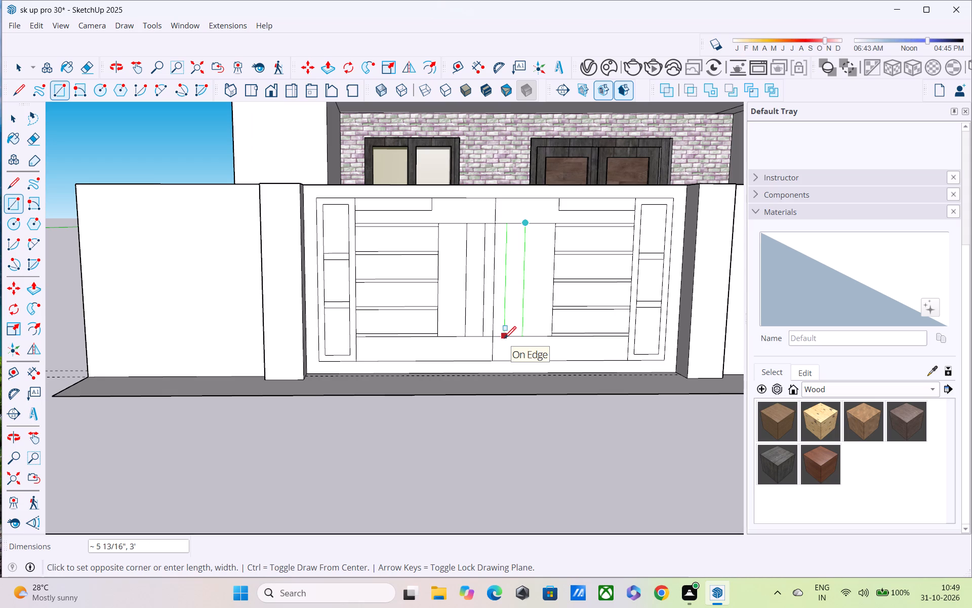
left_click(503, 339)
key("space")
Paint the two vertical strips beside the gate's centre line with the Metal_Perforated_08_1K material.
scroll(503, 343, "down", 2)
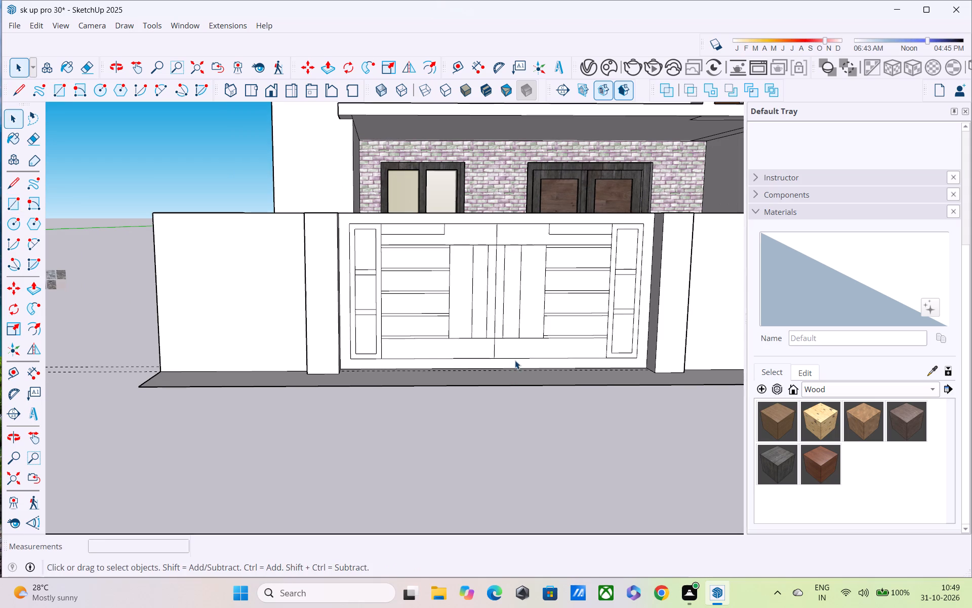
middle_click_drag(515, 359, 522, 338)
scroll(522, 335, "down", 3)
middle_click_drag(522, 338, 522, 308)
scroll(514, 327, "up", 2)
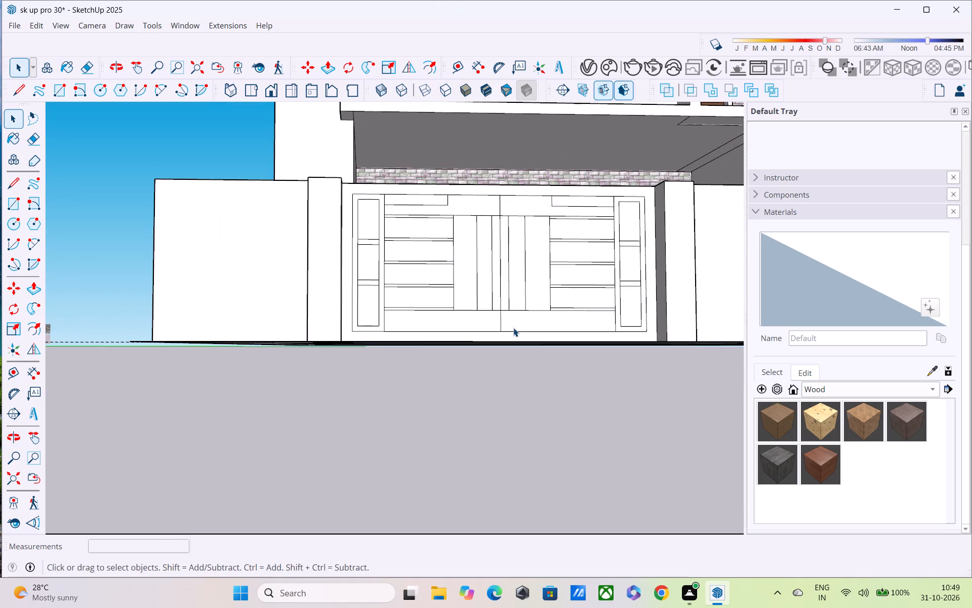
scroll(513, 328, "up", 3)
middle_click_drag(510, 327, 509, 373)
scroll(502, 374, "down", 2)
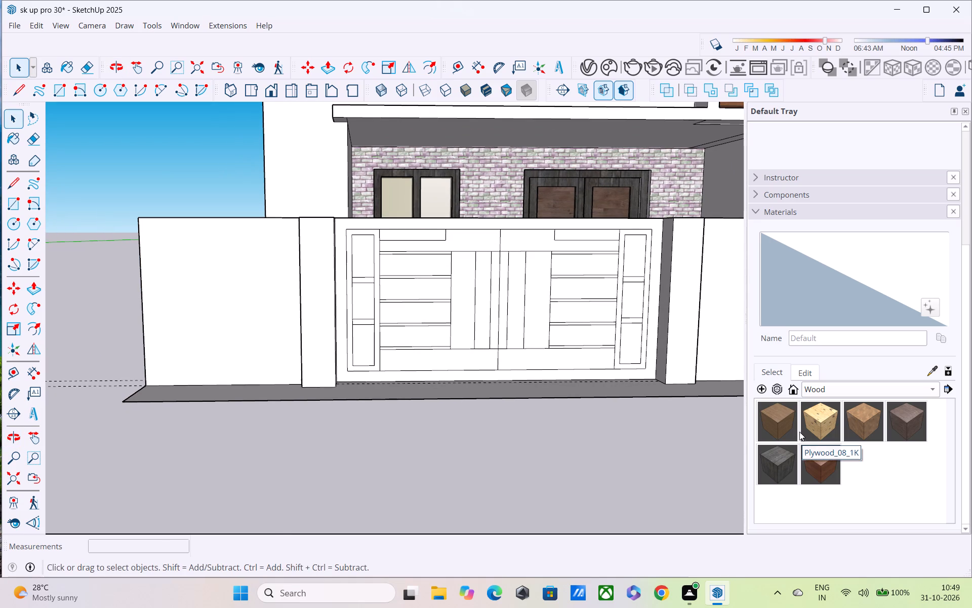
left_click(816, 387)
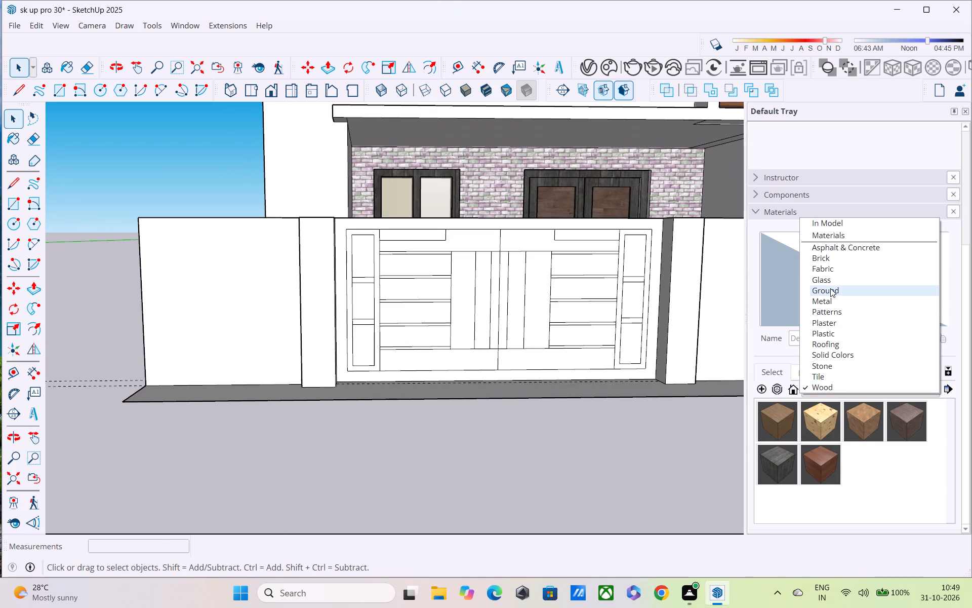
left_click(828, 302)
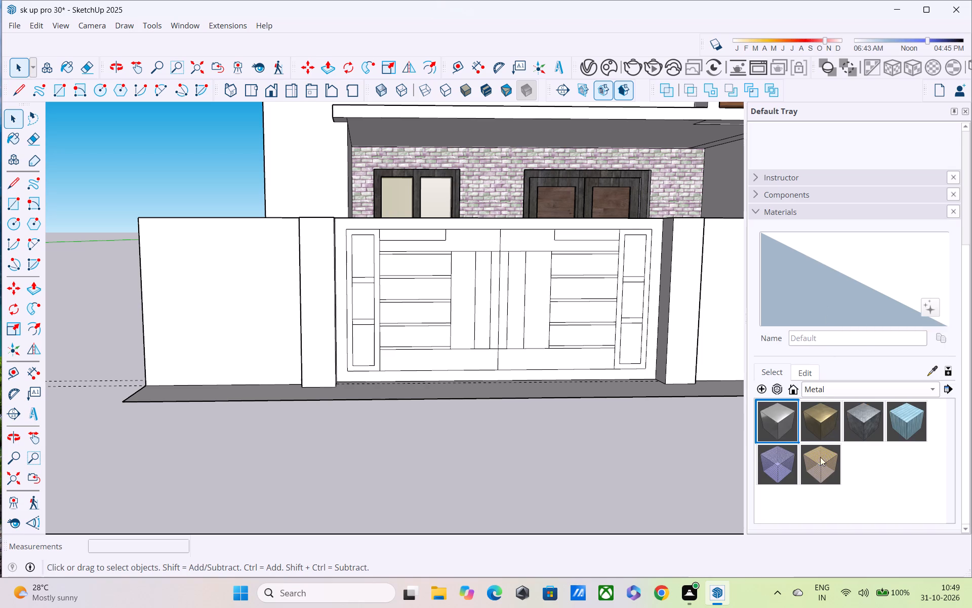
left_click(820, 466)
left_click(520, 272)
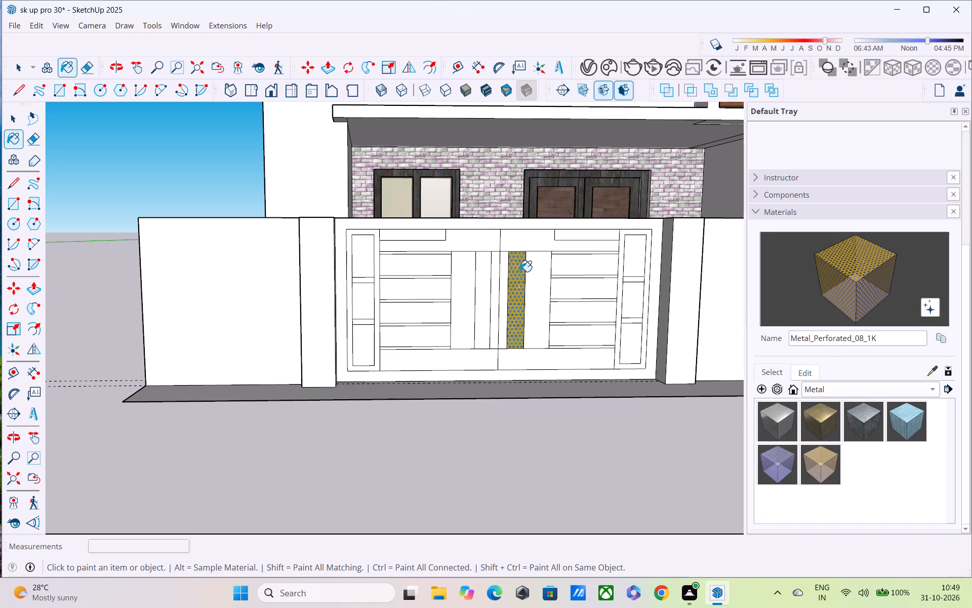
left_click(478, 289)
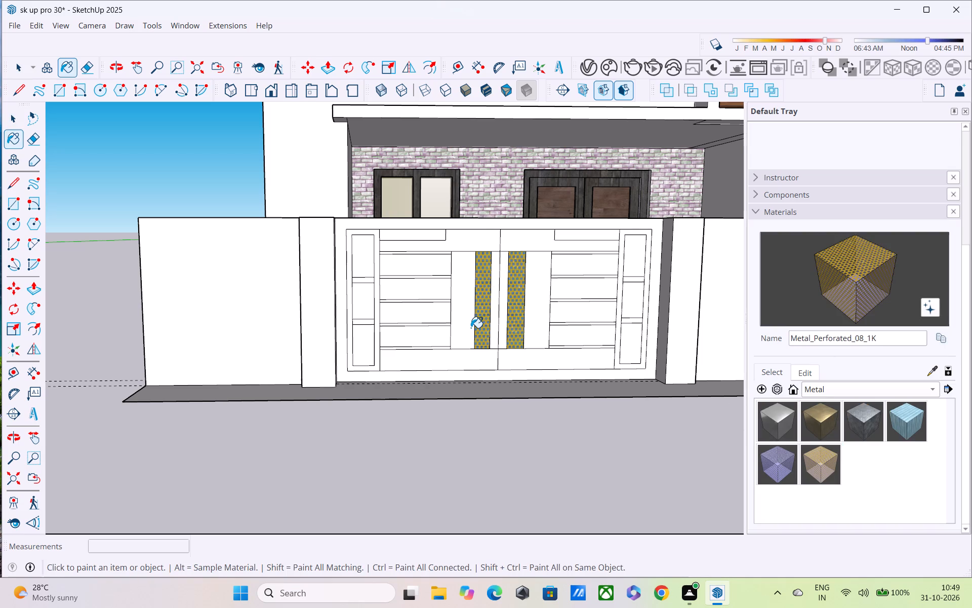
Apply Metal_Perforated_08_1K to the gate's six side panels and the two narrow horizontal panels along its top.
left_click(369, 269)
left_click(364, 295)
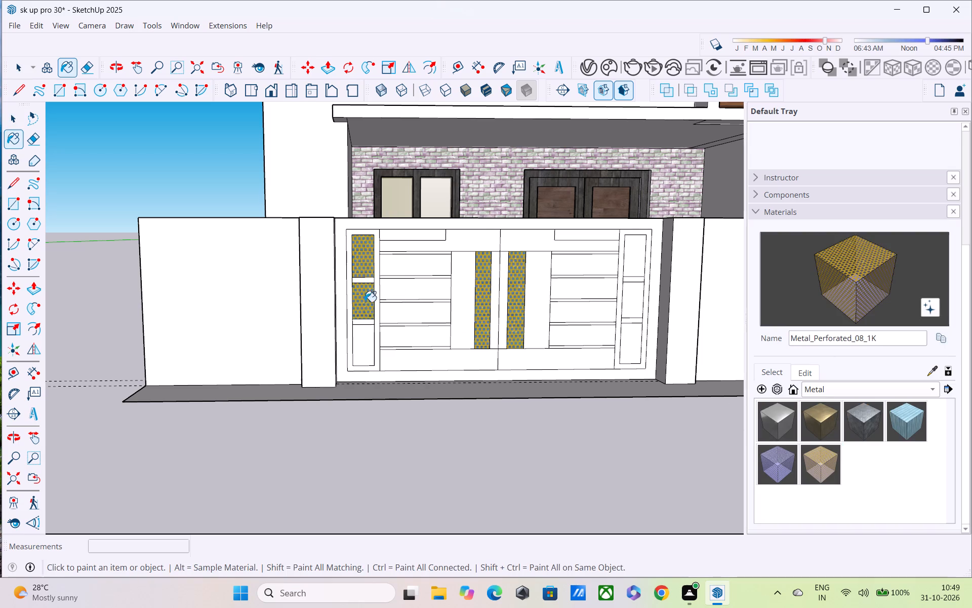
left_click(369, 340)
left_click(639, 263)
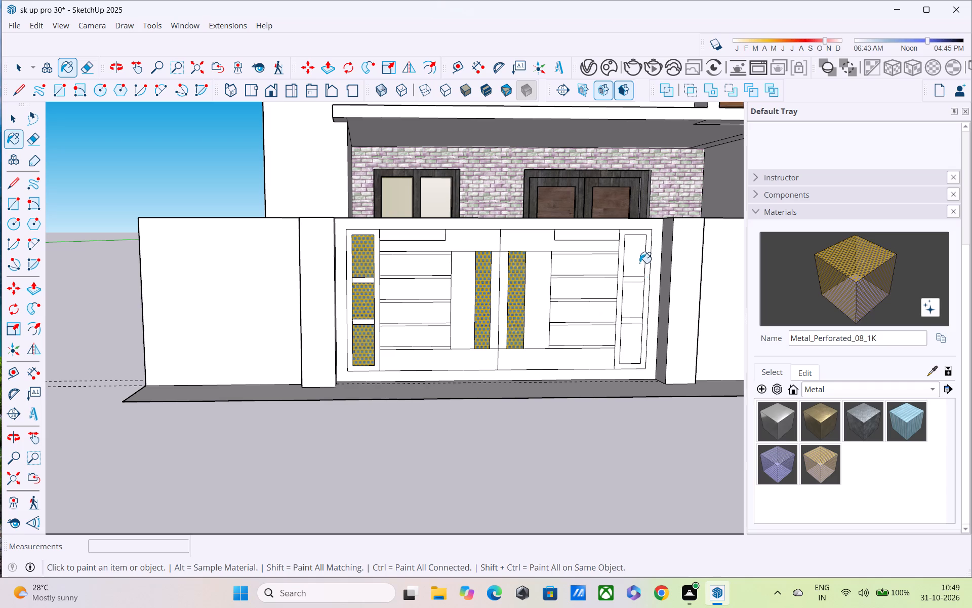
left_click(636, 297)
left_click(631, 343)
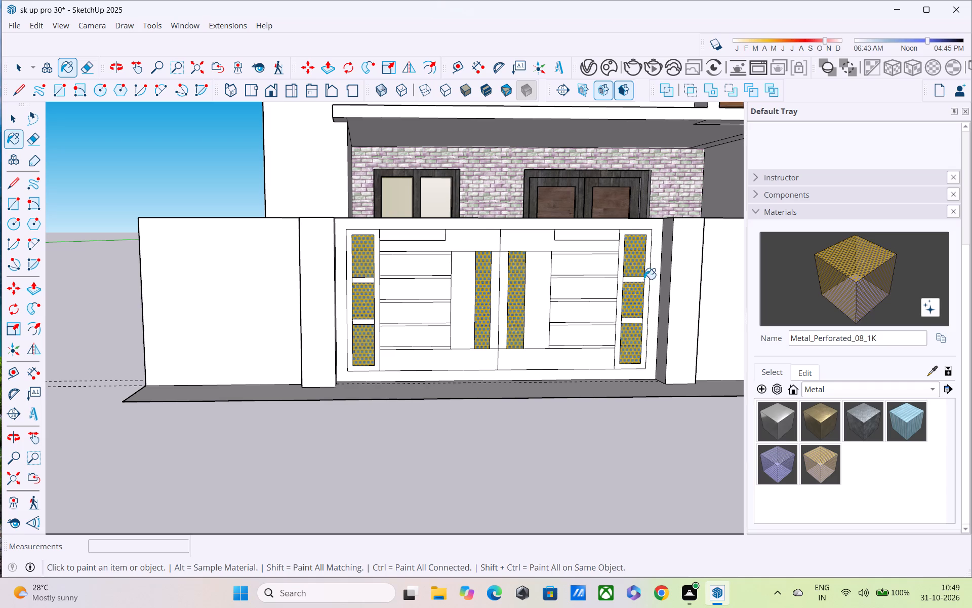
left_click(609, 238)
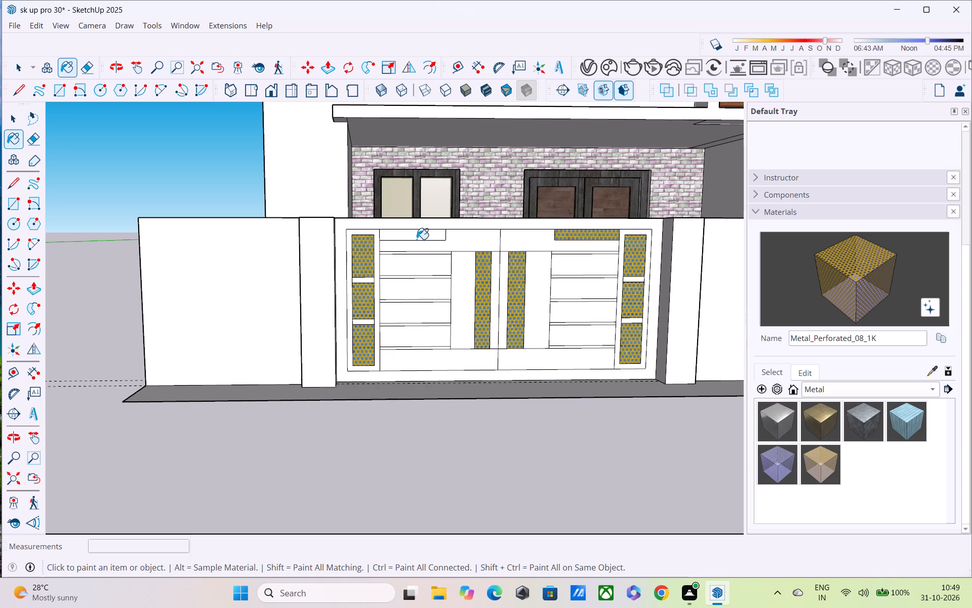
left_click(417, 237)
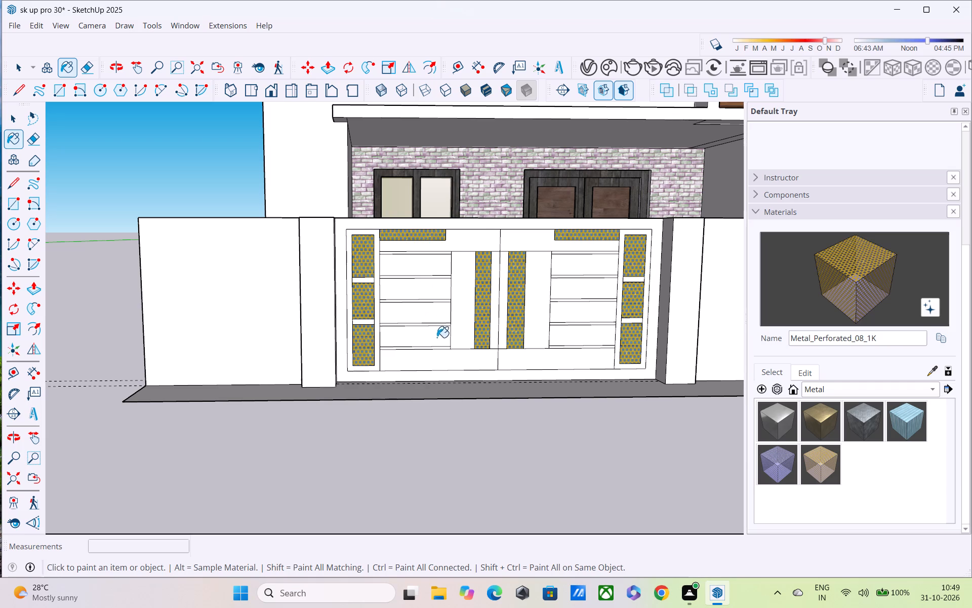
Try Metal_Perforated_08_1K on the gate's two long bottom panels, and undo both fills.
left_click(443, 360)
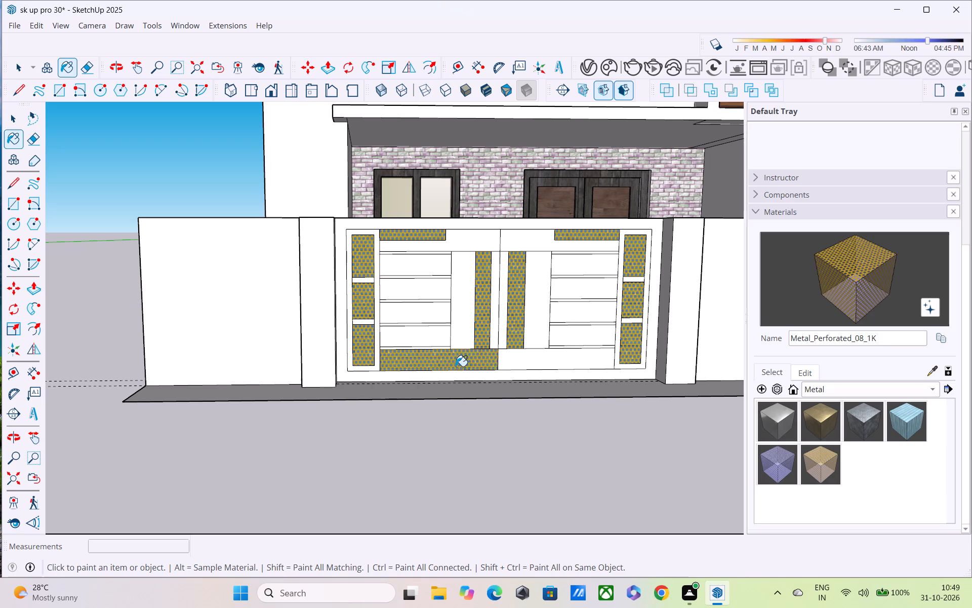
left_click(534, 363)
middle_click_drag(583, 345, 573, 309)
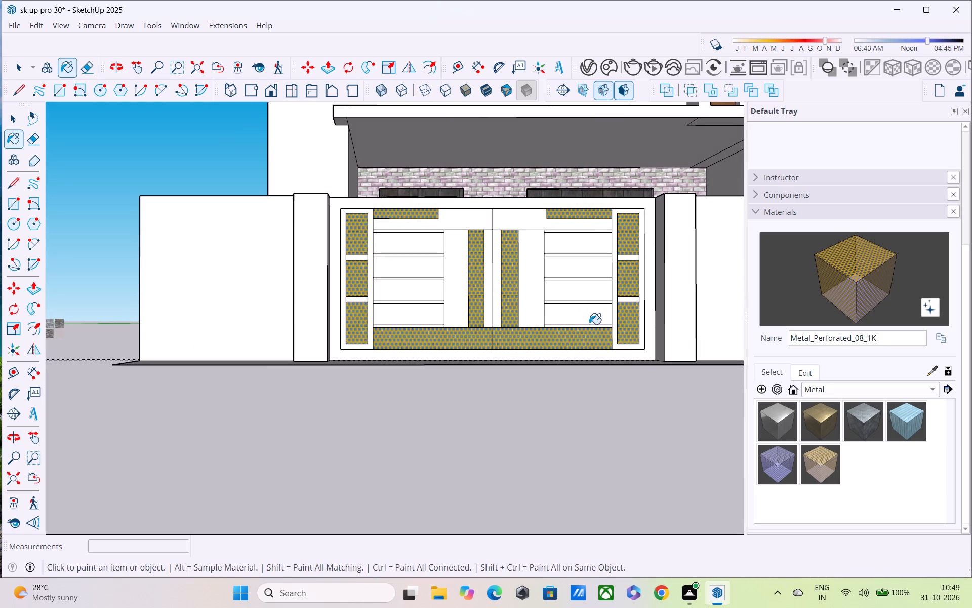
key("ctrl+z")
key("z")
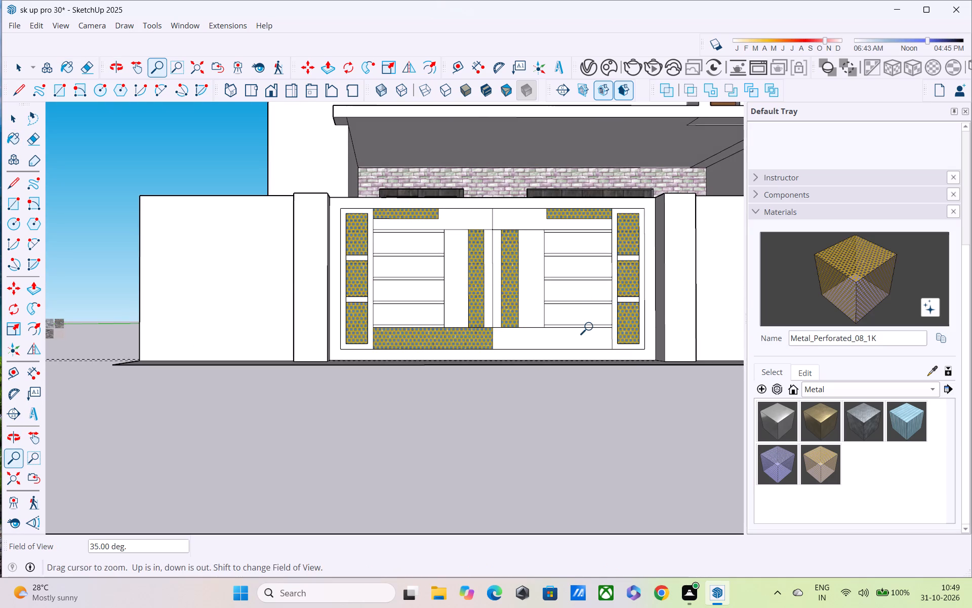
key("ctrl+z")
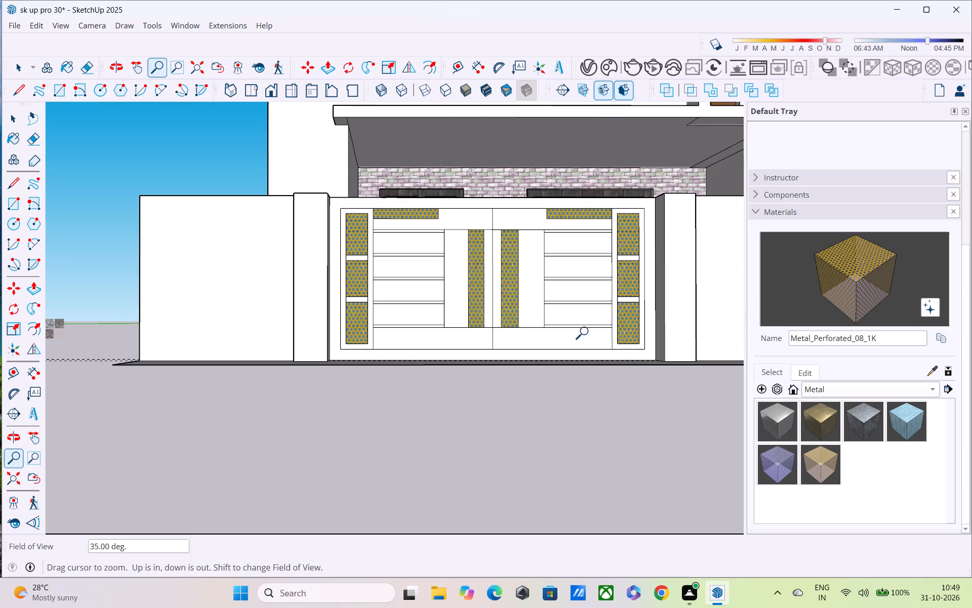
Draw a horizontal strip about 2 7/8" by 2' 3" on the gate's left bottom panel, starting from its outer edge's midpoint.
key("r")
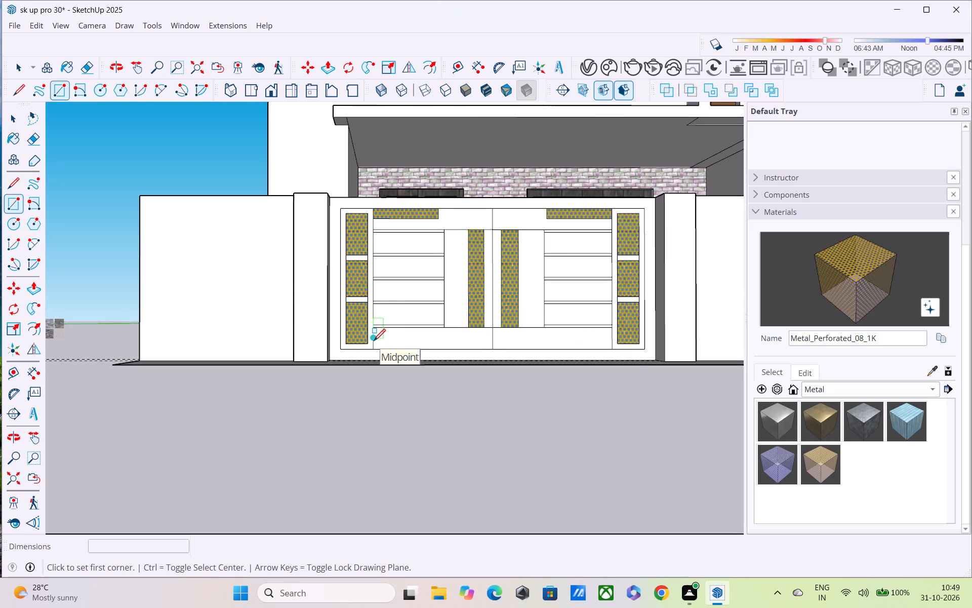
left_click(374, 342)
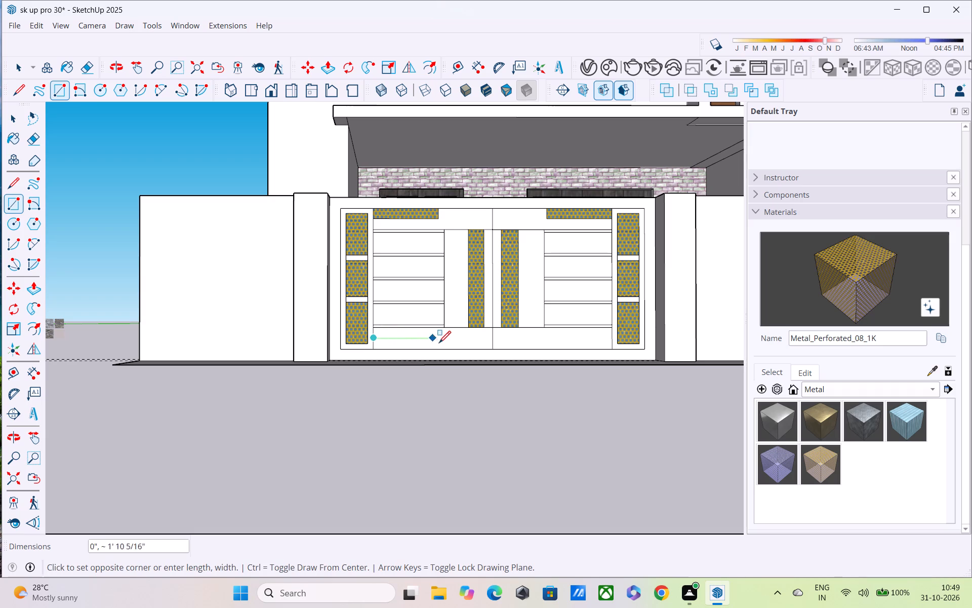
scroll(447, 328, "up", 1)
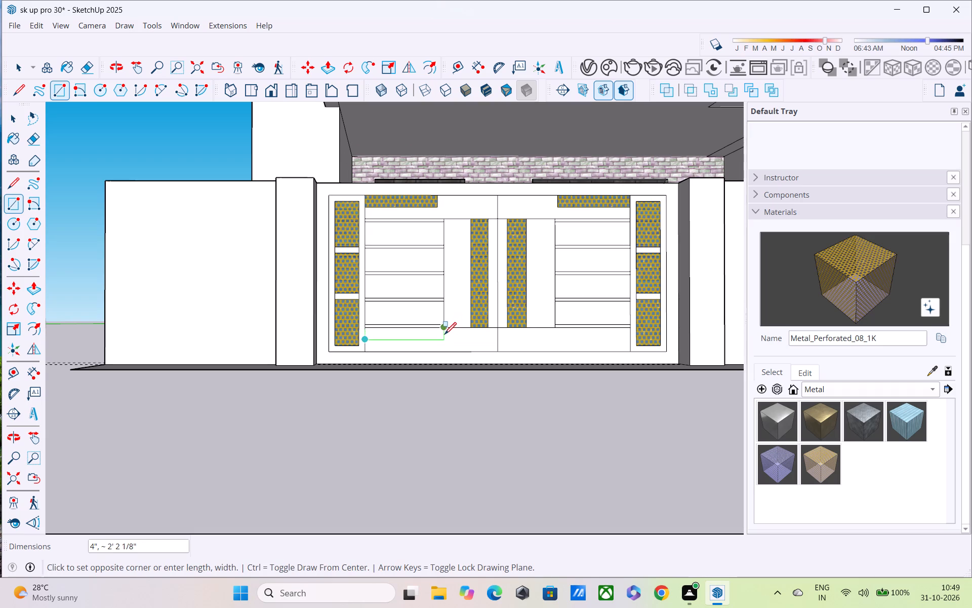
scroll(443, 350, "up", 1)
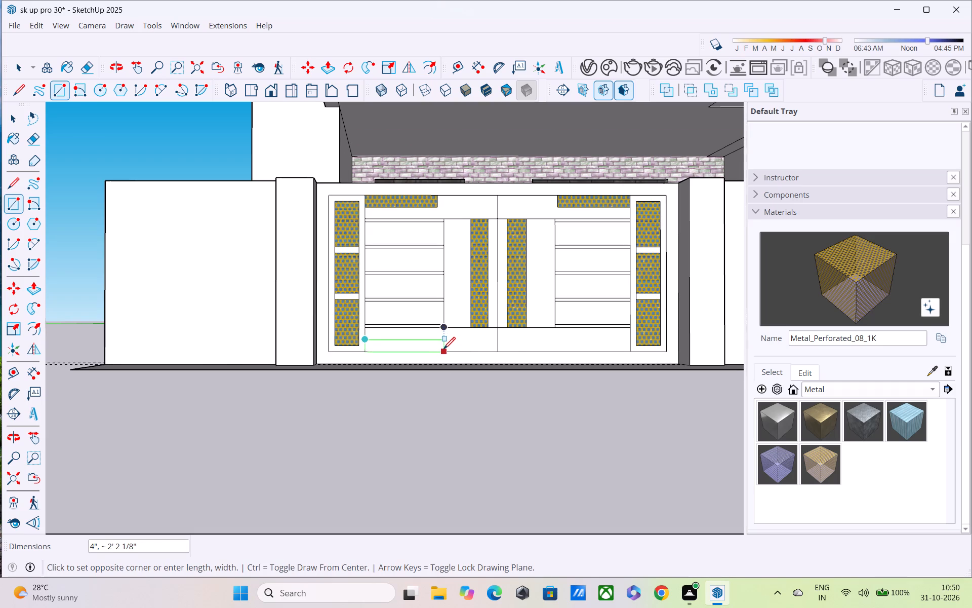
scroll(443, 350, "up", 4)
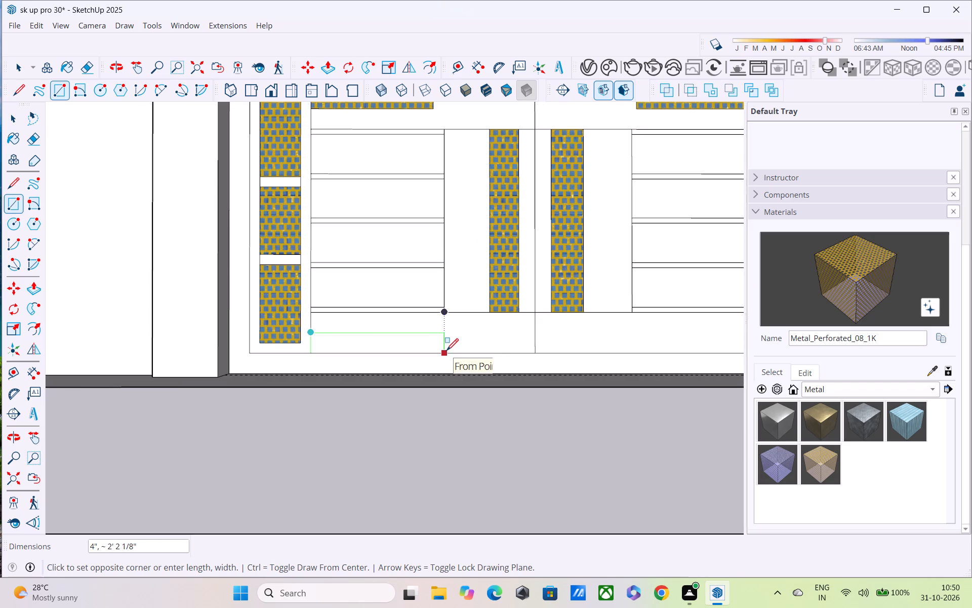
key("Escape")
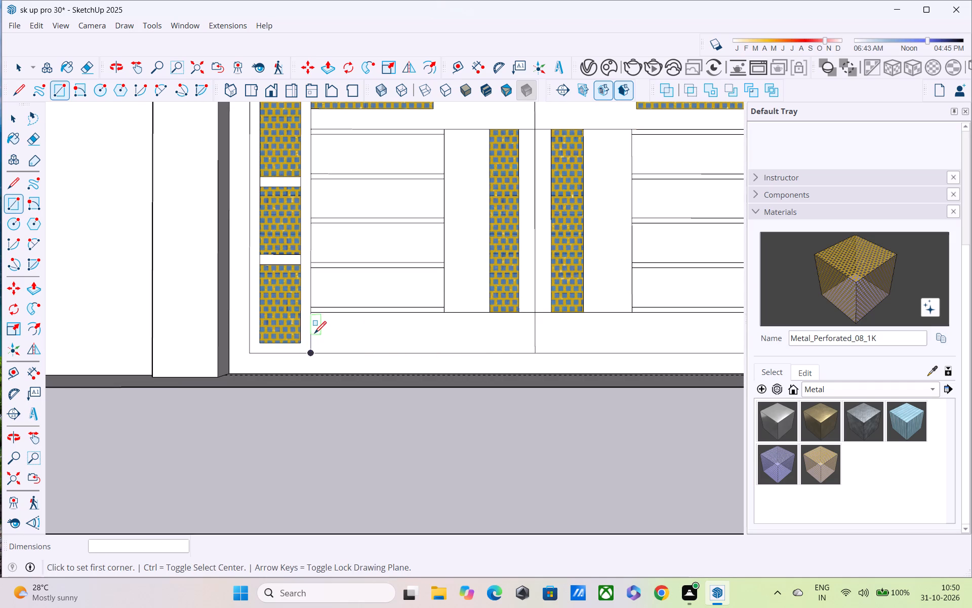
left_click(312, 330)
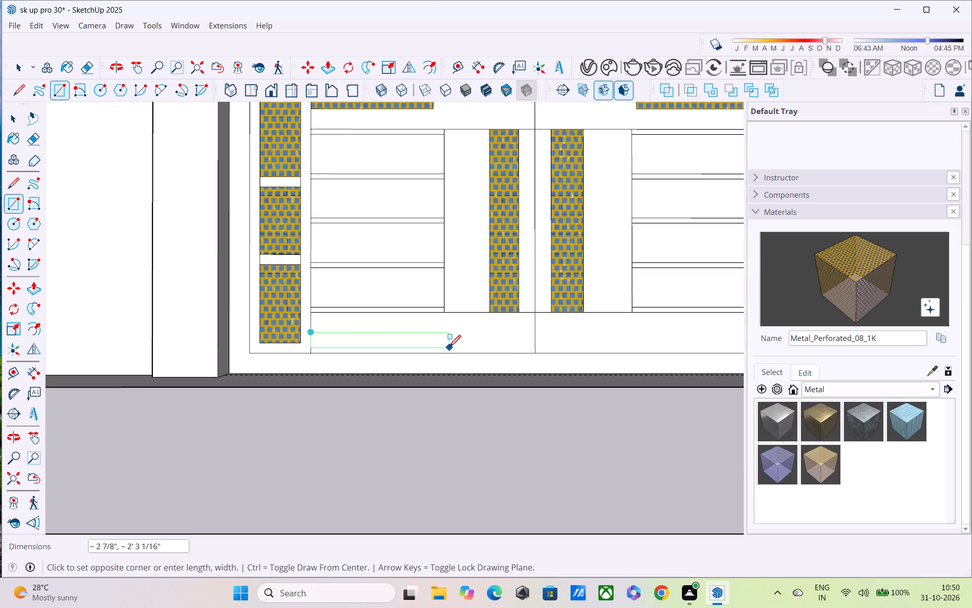
left_click(449, 348)
key("b")
key("space")
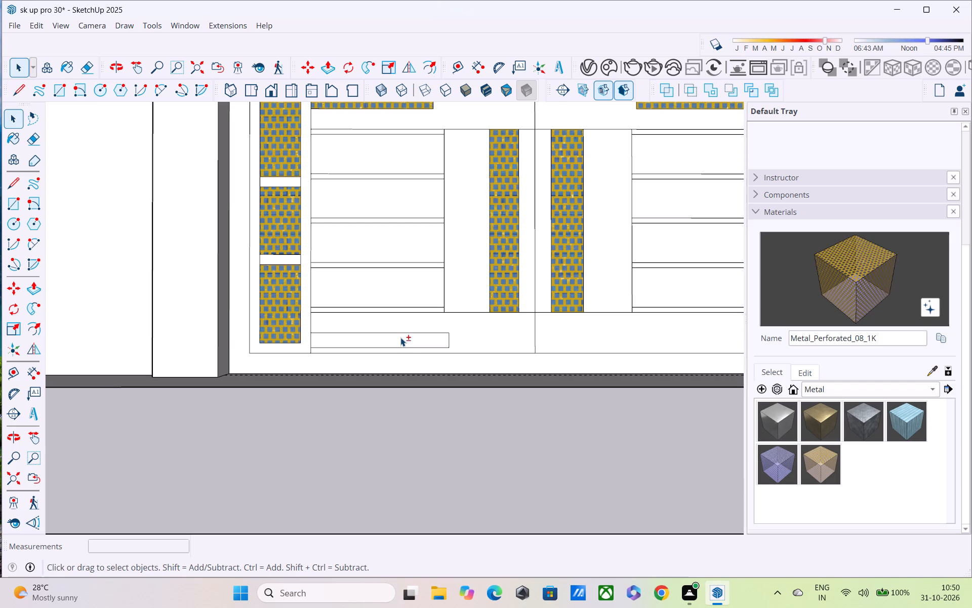
Draw a matching strip about 2 7/8" by 2' 3" on the right bottom panel, starting from its outer edge's midpoint.
middle_click_drag(423, 364, 342, 368)
middle_click_drag(424, 386, 238, 363, "shift")
middle_click_drag(659, 371, 760, 387)
key("r")
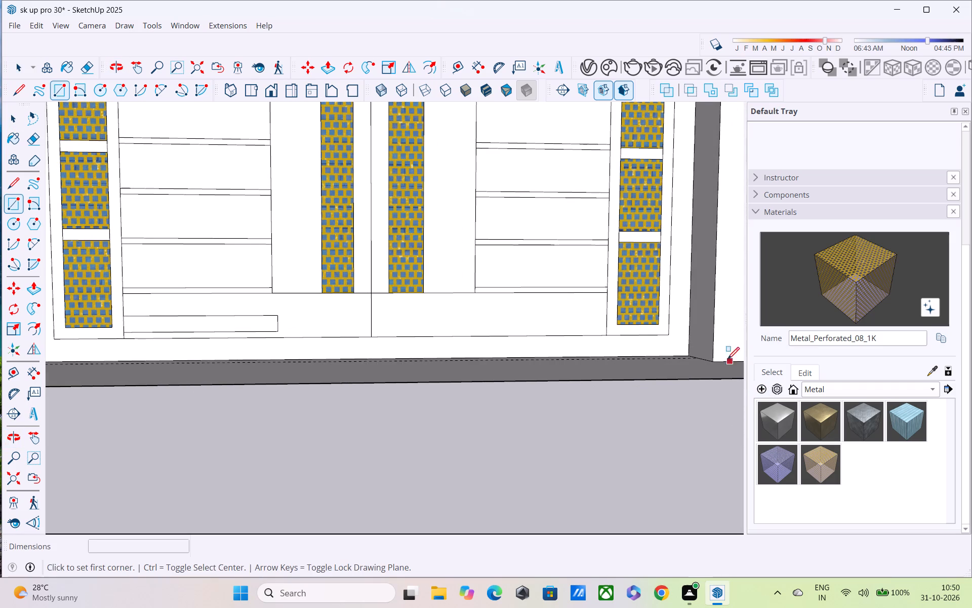
left_click(609, 313)
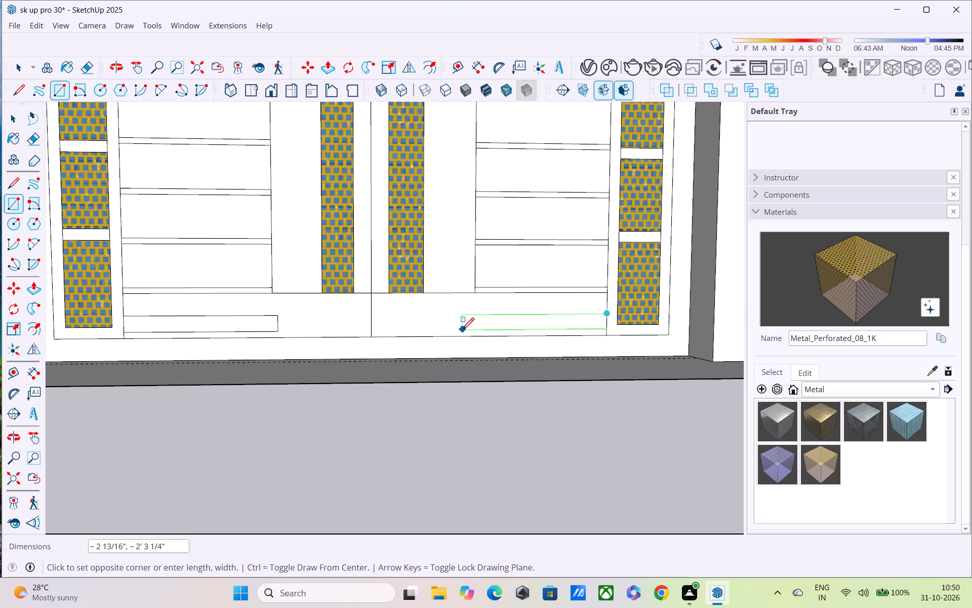
left_click(463, 331)
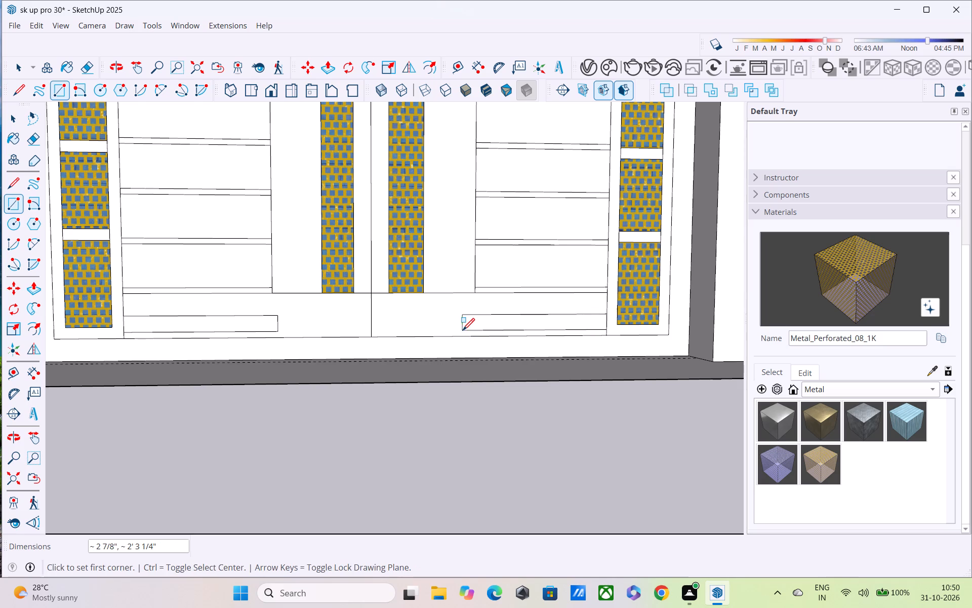
Paint the two new strips on the gate's bottom panels with Metal_Perforated_08_1K.
left_click(873, 262)
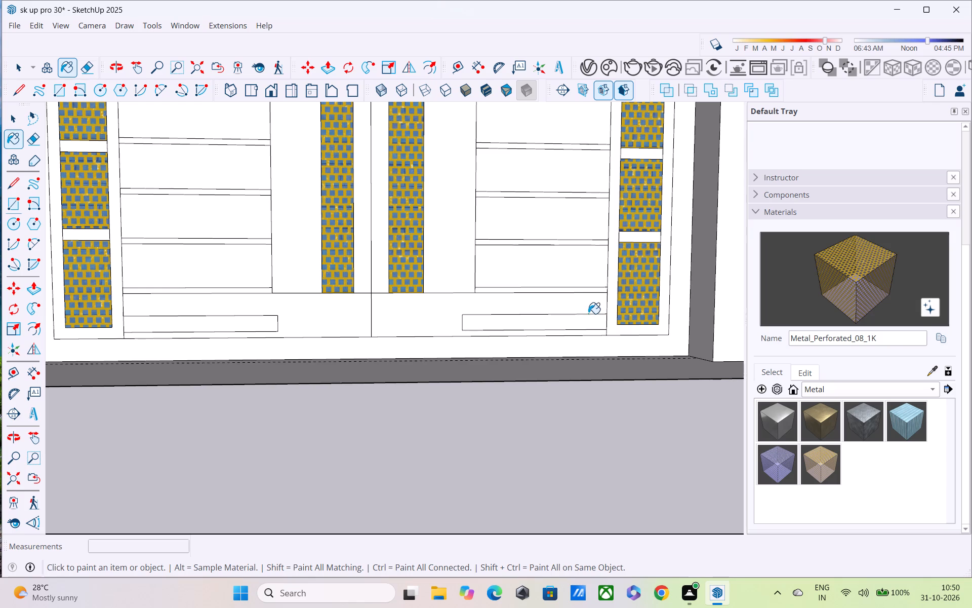
left_click(583, 321)
left_click(220, 326)
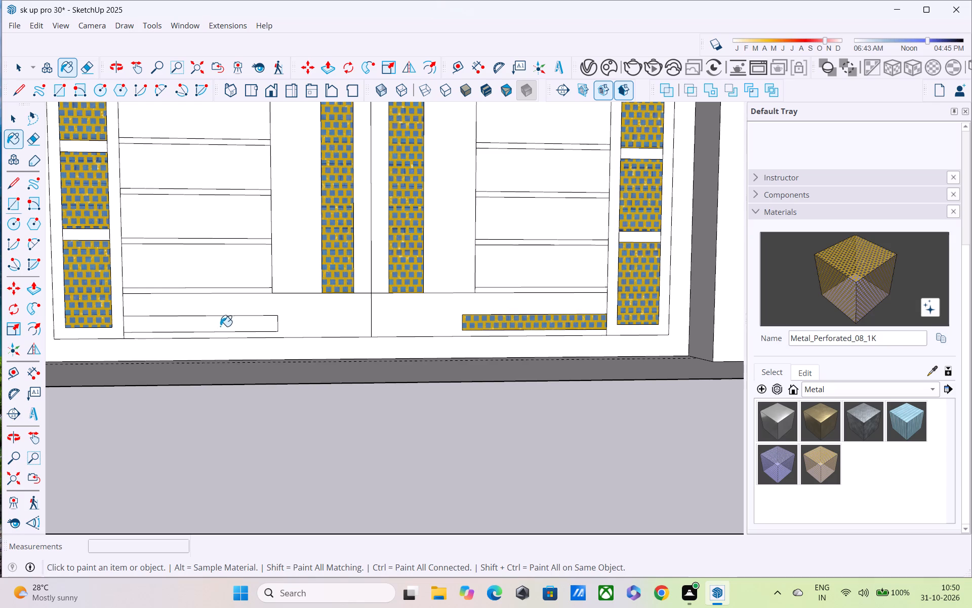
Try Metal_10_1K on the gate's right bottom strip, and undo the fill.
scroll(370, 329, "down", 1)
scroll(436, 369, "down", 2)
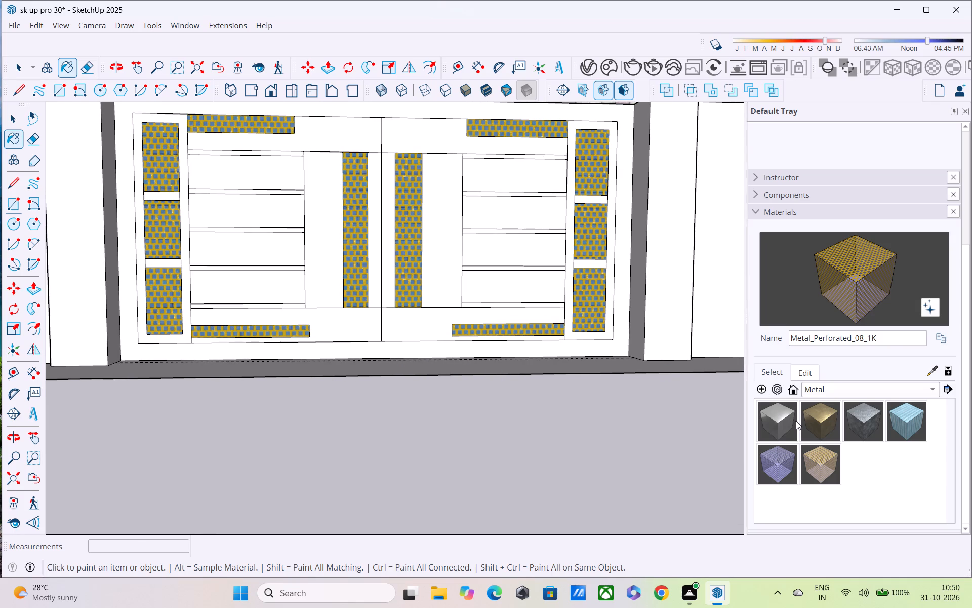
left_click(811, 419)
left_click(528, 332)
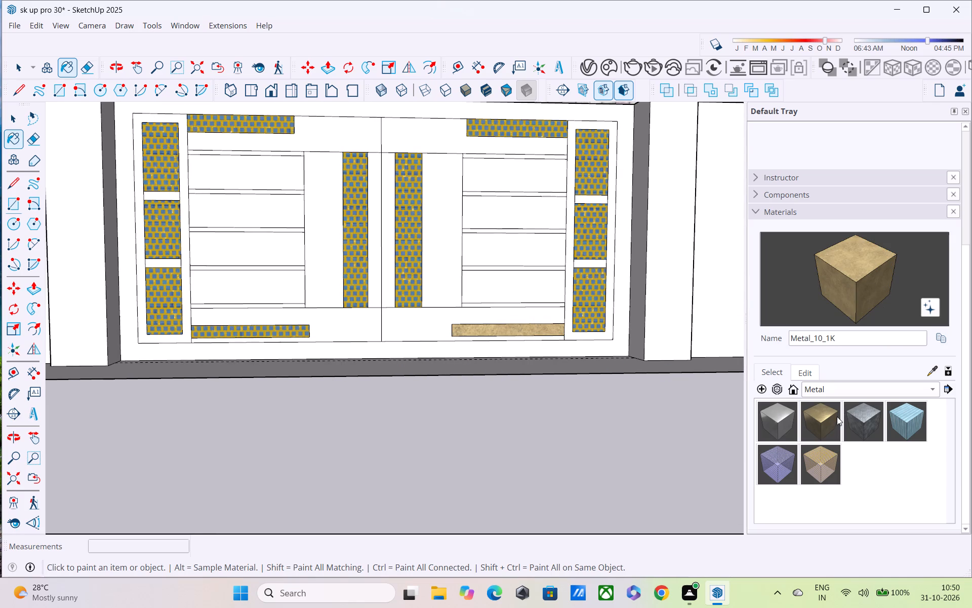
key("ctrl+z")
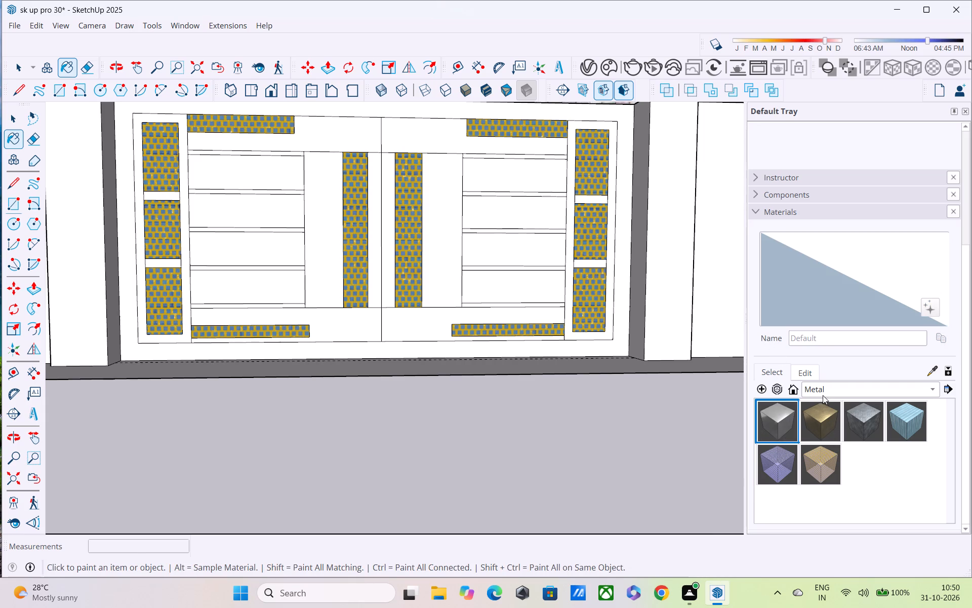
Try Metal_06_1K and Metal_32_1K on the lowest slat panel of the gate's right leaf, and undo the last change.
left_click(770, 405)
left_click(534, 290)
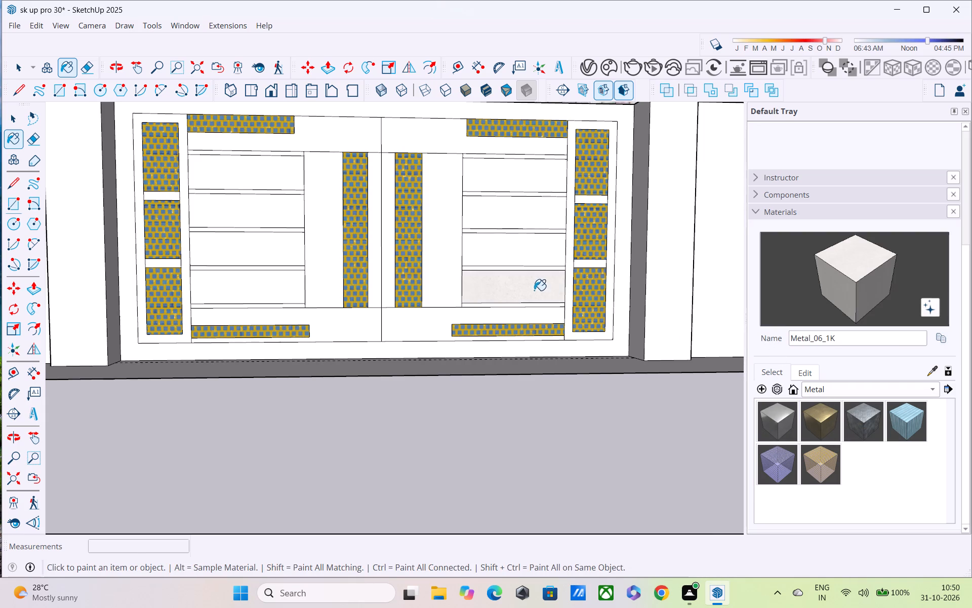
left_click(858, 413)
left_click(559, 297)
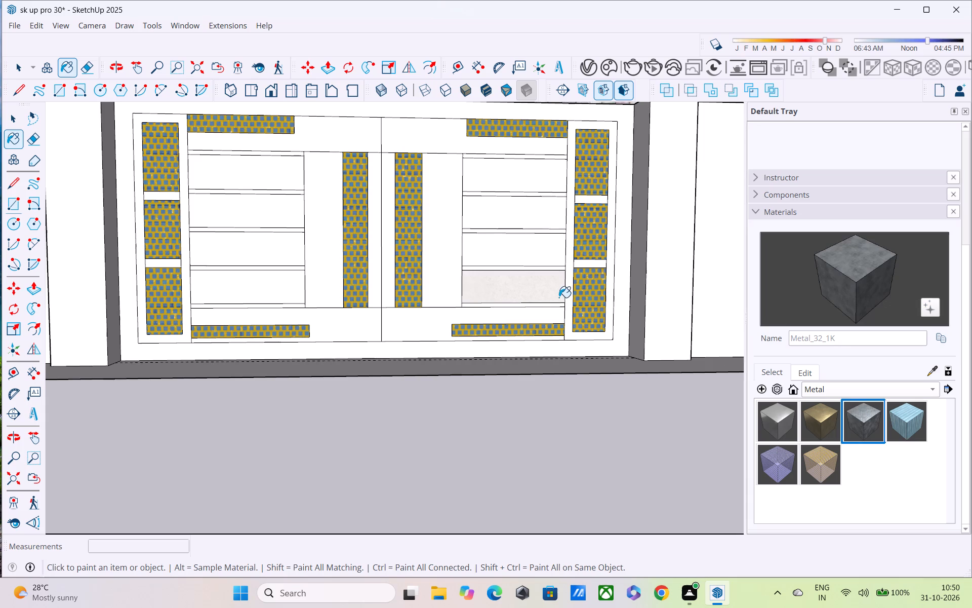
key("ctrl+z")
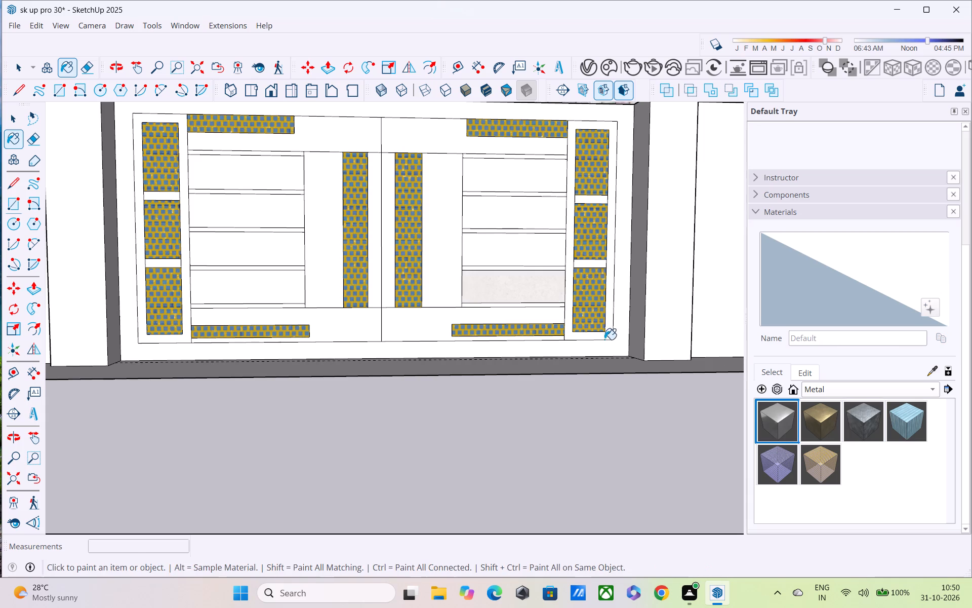
Apply Wood_Planks_01_1K from the Wood collection to the four wide slat panels of the gate's right leaf.
left_click(890, 390)
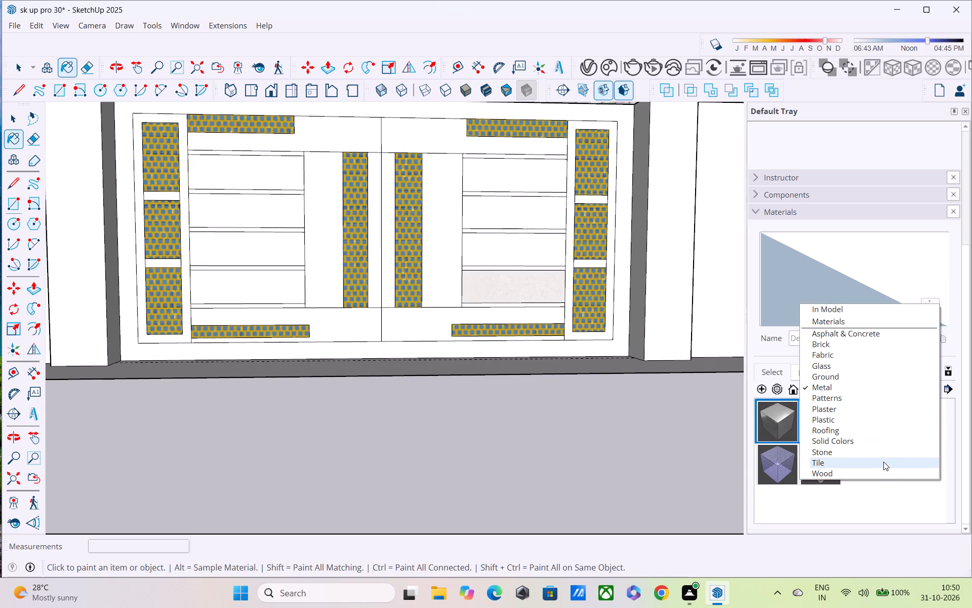
left_click(881, 471)
left_click(783, 451)
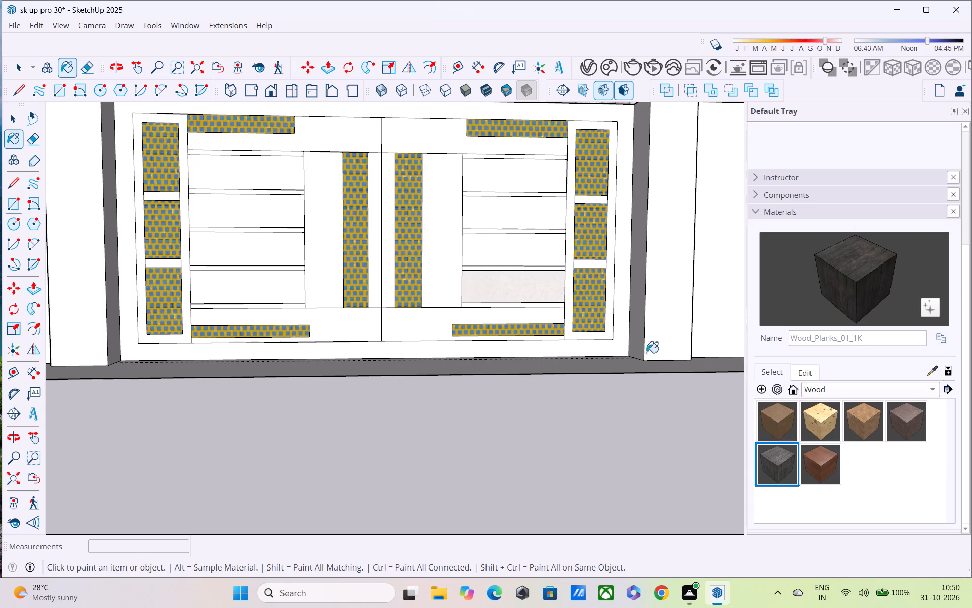
left_click(544, 292)
left_click(526, 259)
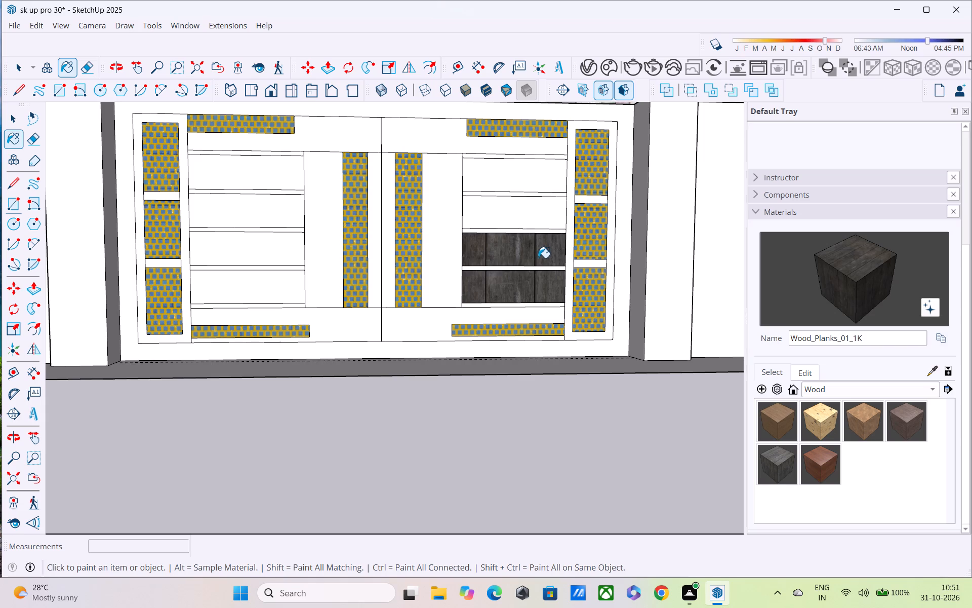
middle_click_drag(540, 258, 552, 315, "shift")
left_click(537, 261)
left_click(526, 232)
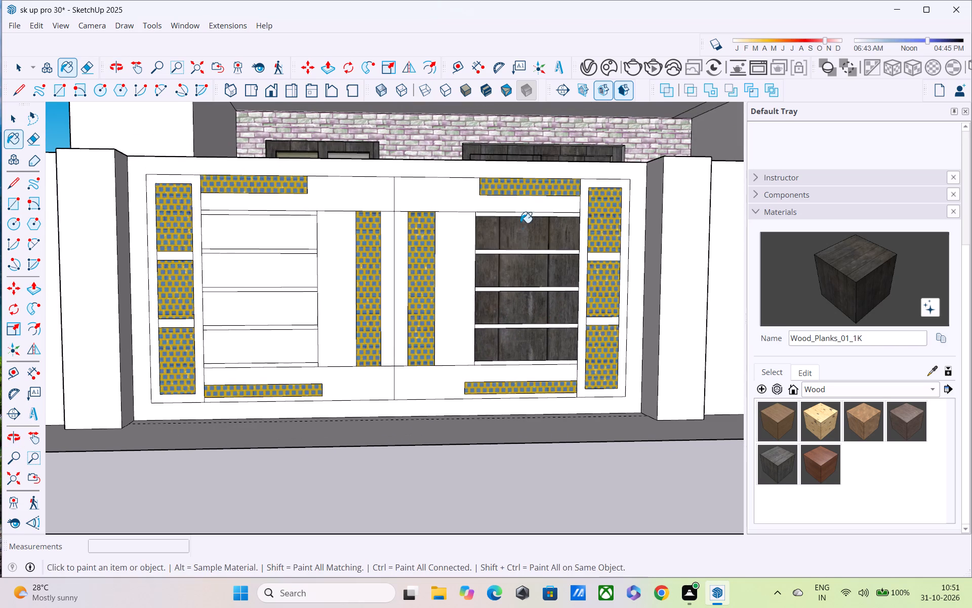
Paint the faces around the perforated top, centre and bottom strips on both gate leaves with Wood_Planks_01_1K.
left_click(484, 204)
left_click(313, 202)
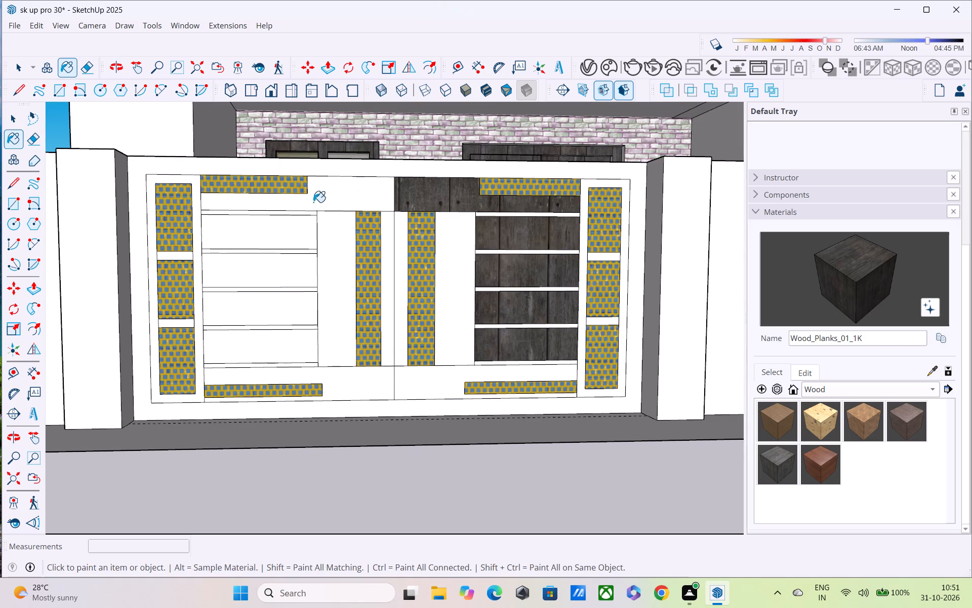
left_click(336, 241)
left_click(398, 258)
left_click(390, 252)
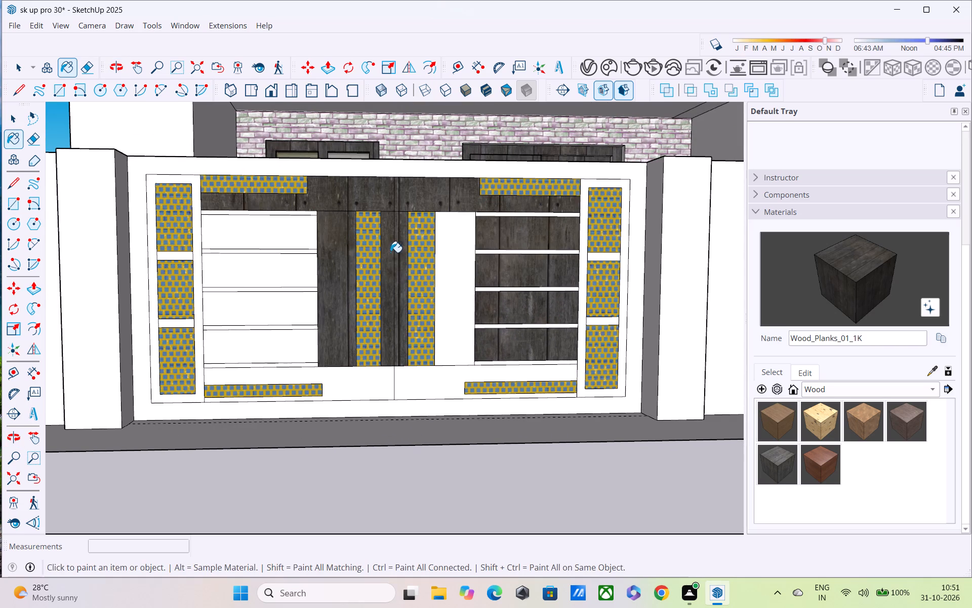
left_click(466, 272)
left_click(449, 379)
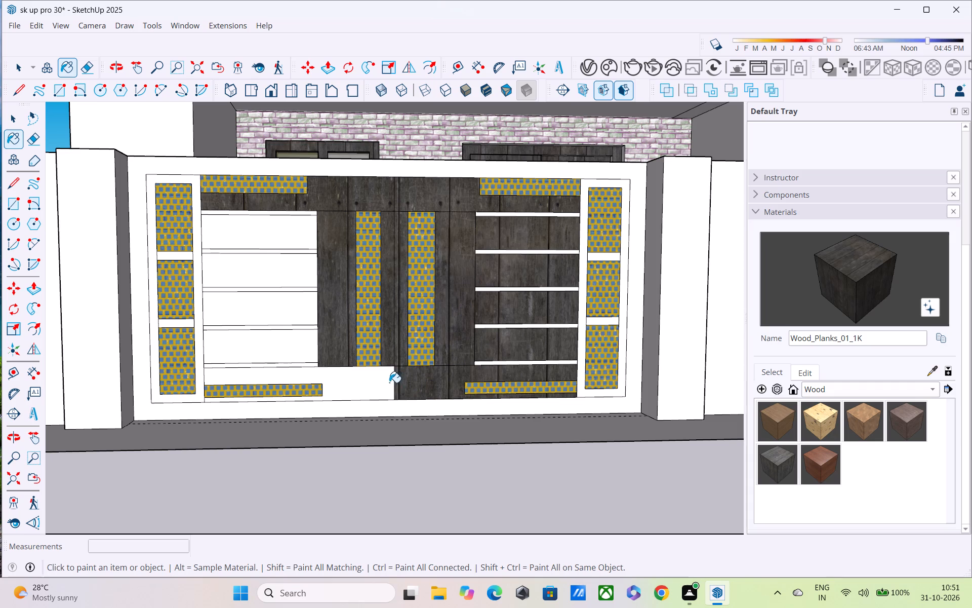
left_click(389, 383)
Apply Wood_Planks_01_1K to the left leaf's four wide slat panels and the gate's outer frame.
left_click(301, 348)
left_click(280, 310)
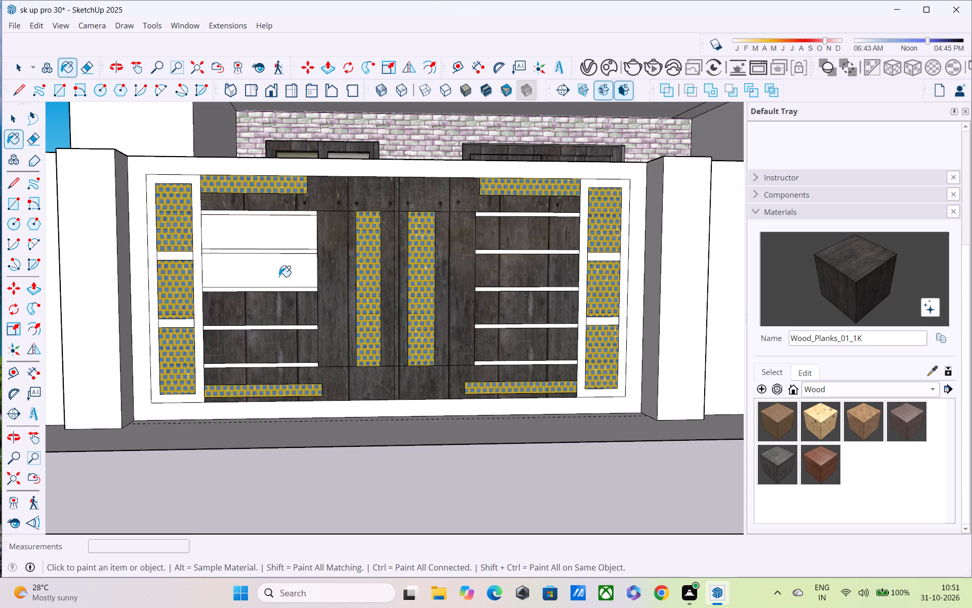
left_click(279, 275)
left_click(279, 241)
middle_click_drag(304, 245, 382, 307, "shift")
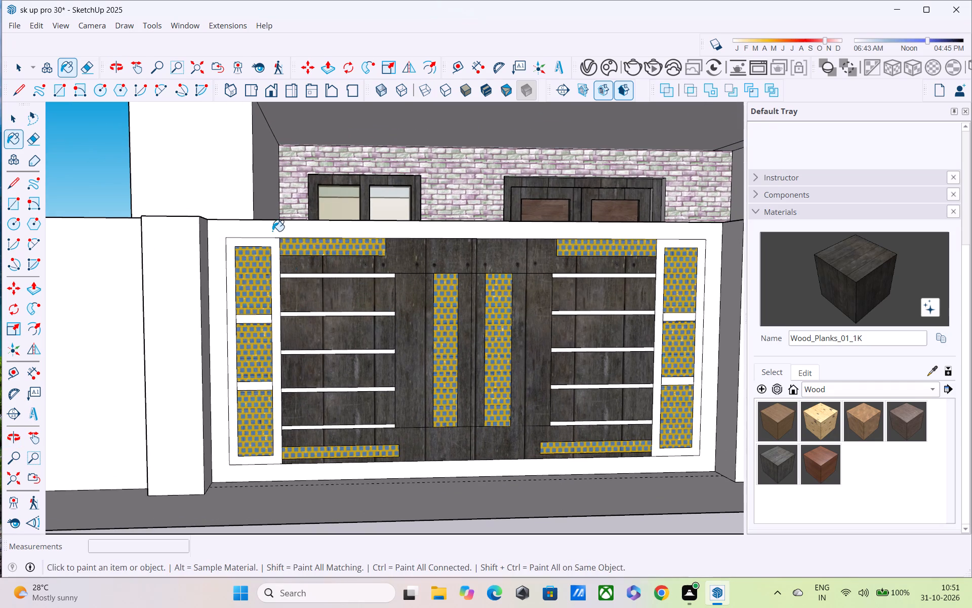
left_click(272, 231)
Examine the painted gate together with the boundary wall and the house's front facade.
middle_click_drag(347, 319, 338, 306)
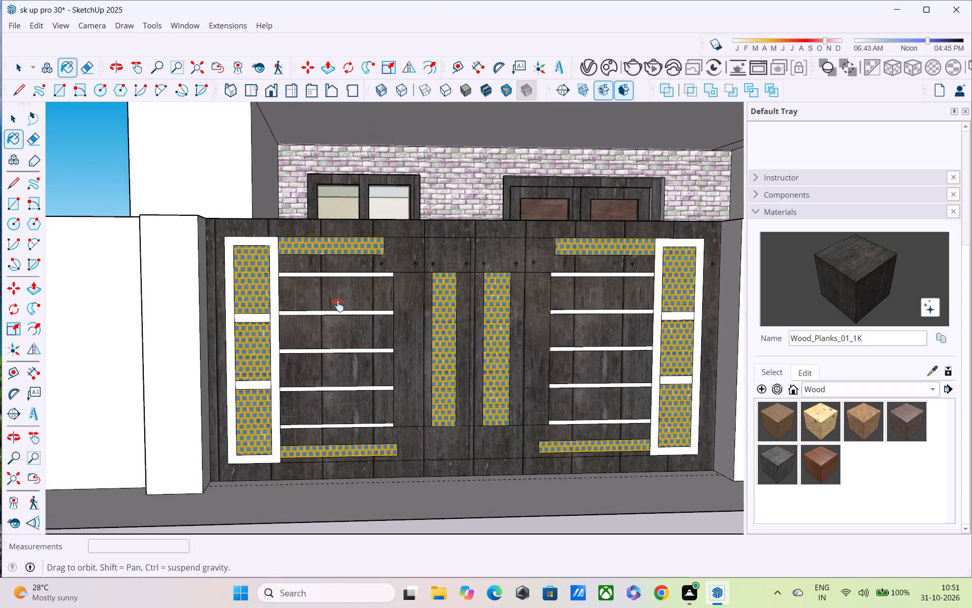
middle_click_drag(338, 306, 316, 235)
scroll(336, 252, "down", 2)
middle_click_drag(470, 347, 448, 393)
scroll(445, 387, "down", 5)
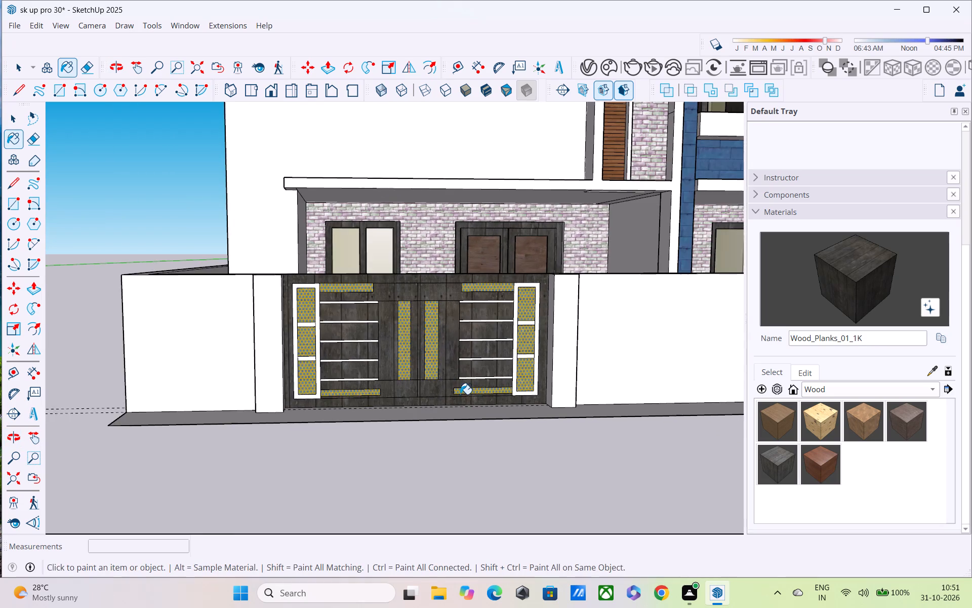
scroll(459, 395, "down", 2)
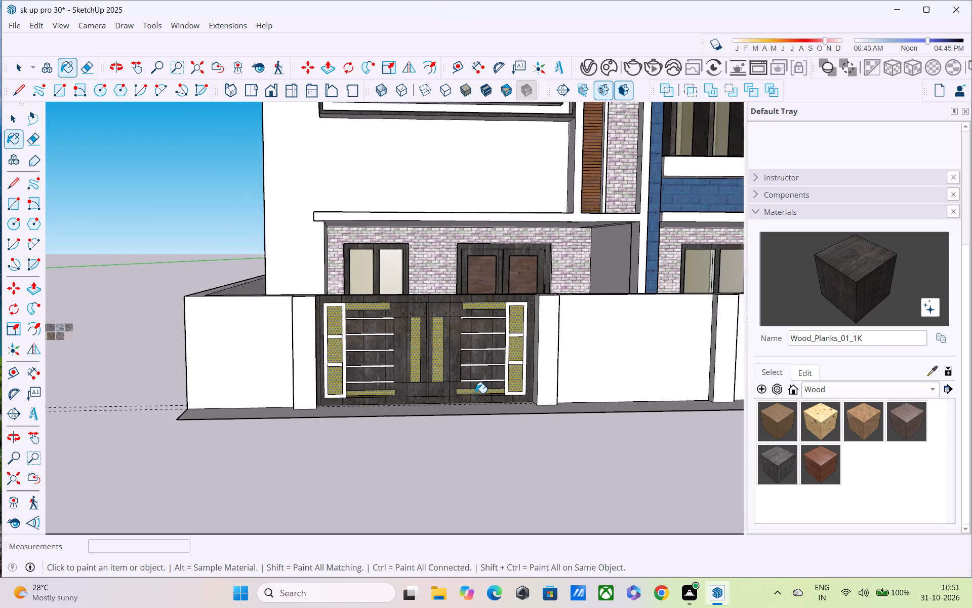
scroll(475, 393, "down", 3)
key("space")
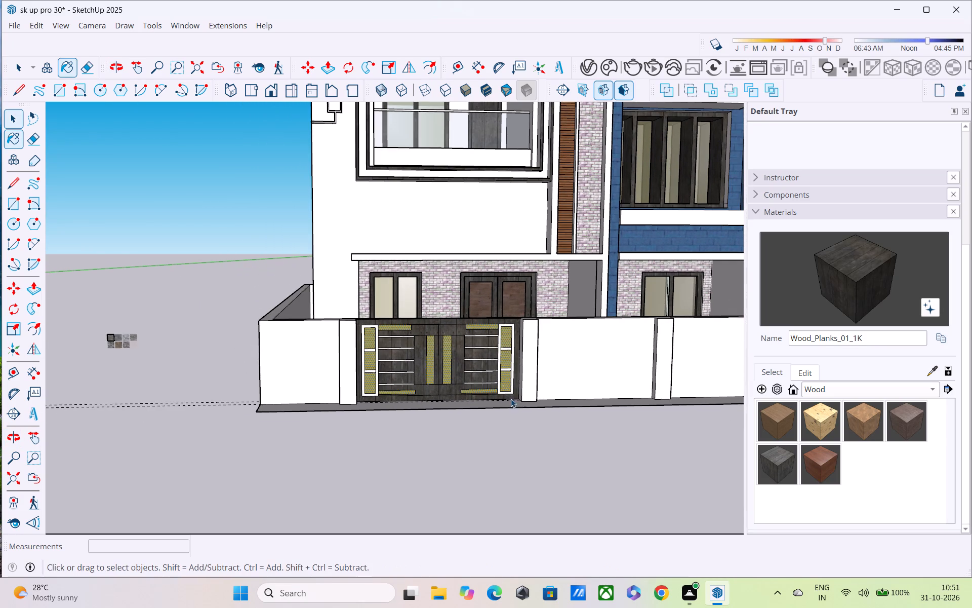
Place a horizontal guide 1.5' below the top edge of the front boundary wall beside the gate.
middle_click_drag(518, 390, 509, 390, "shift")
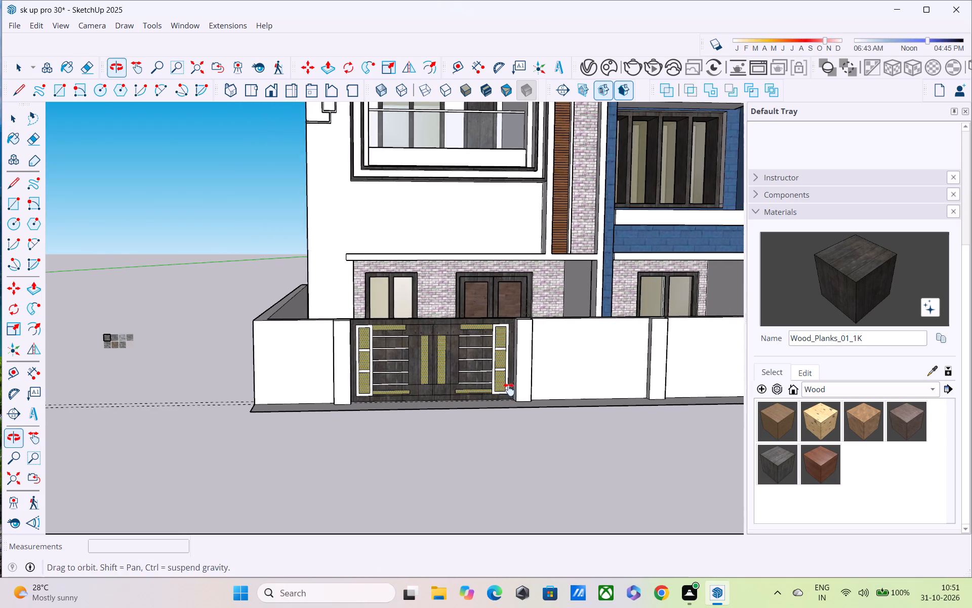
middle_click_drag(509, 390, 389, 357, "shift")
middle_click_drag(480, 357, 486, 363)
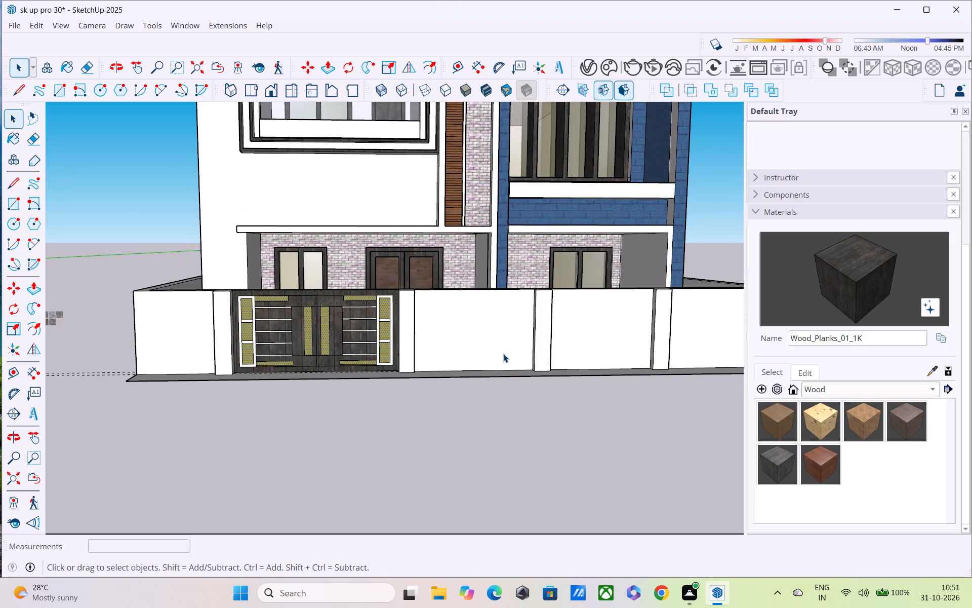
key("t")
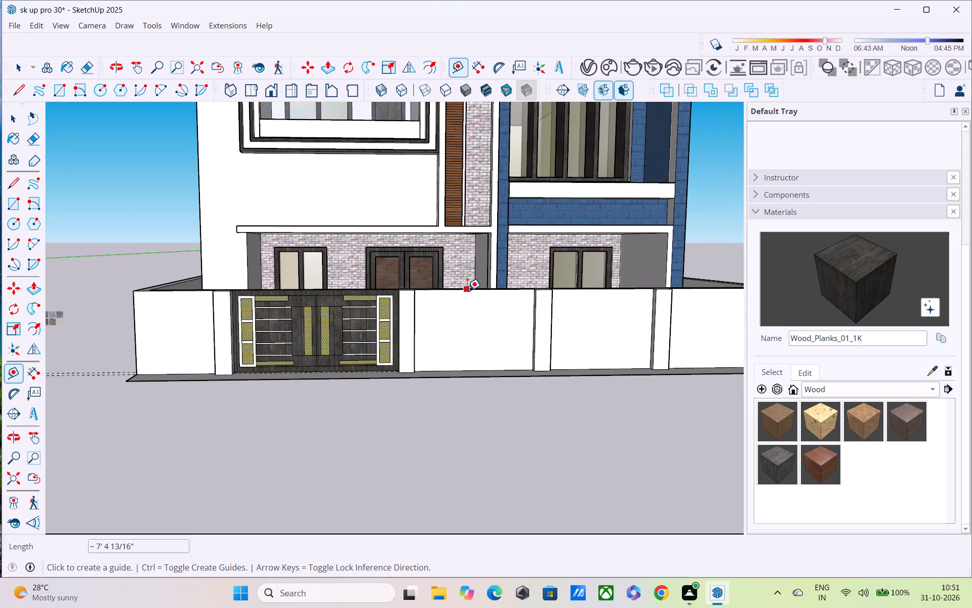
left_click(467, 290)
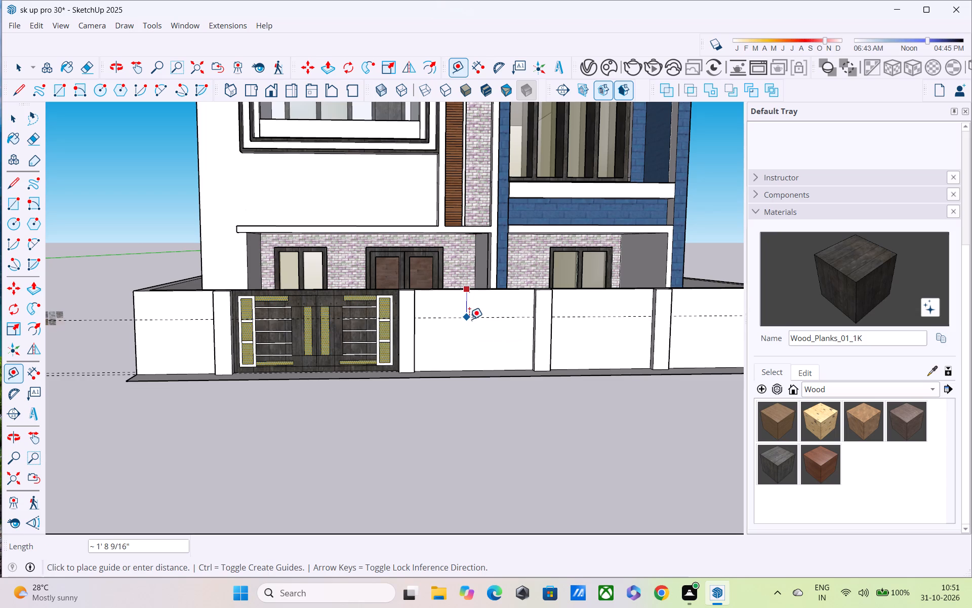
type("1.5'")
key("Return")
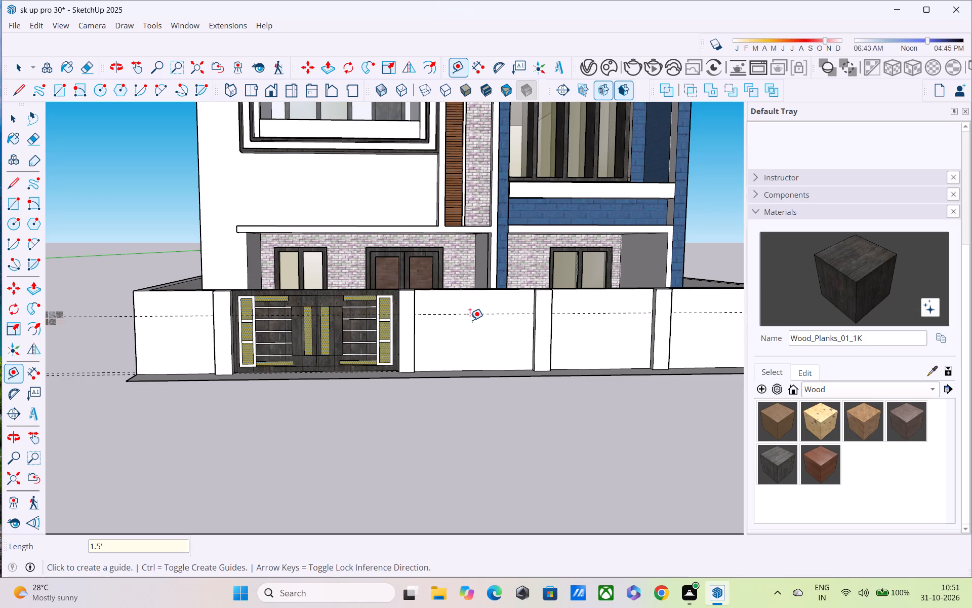
Place a horizontal guide 1' above the bottom edge of the front boundary wall.
left_click(474, 369)
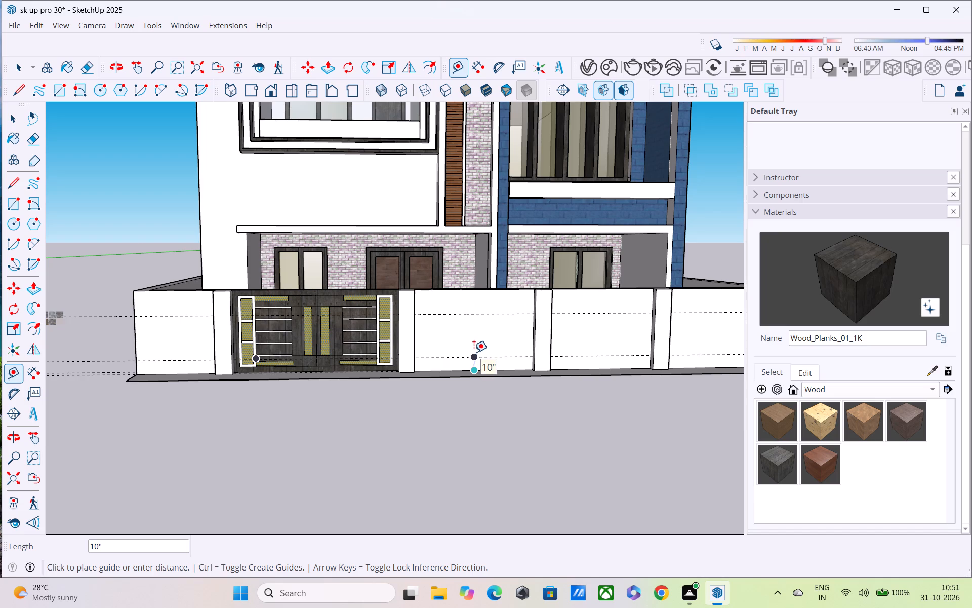
type("1.5'")
key("Return")
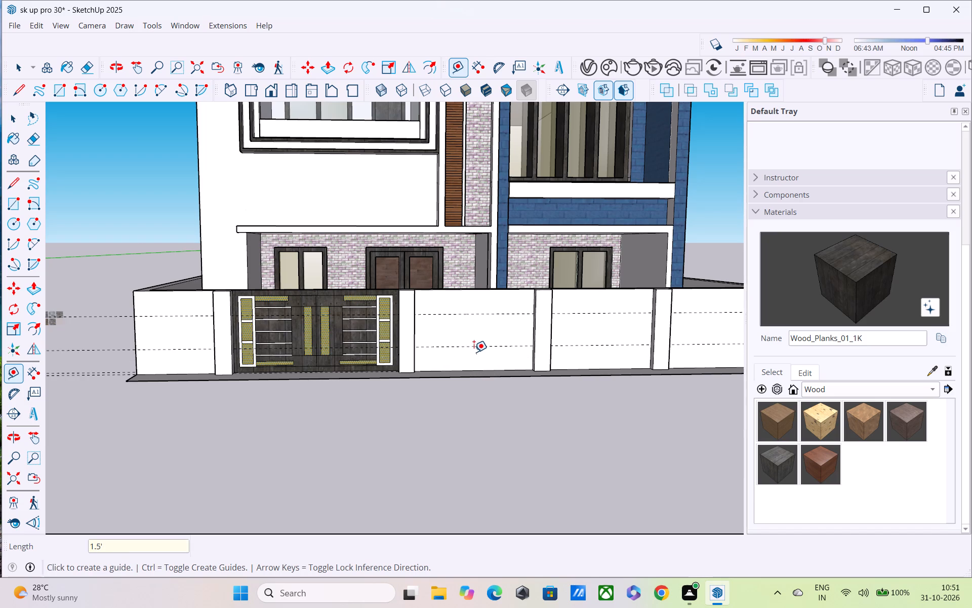
type("1'")
key("Return")
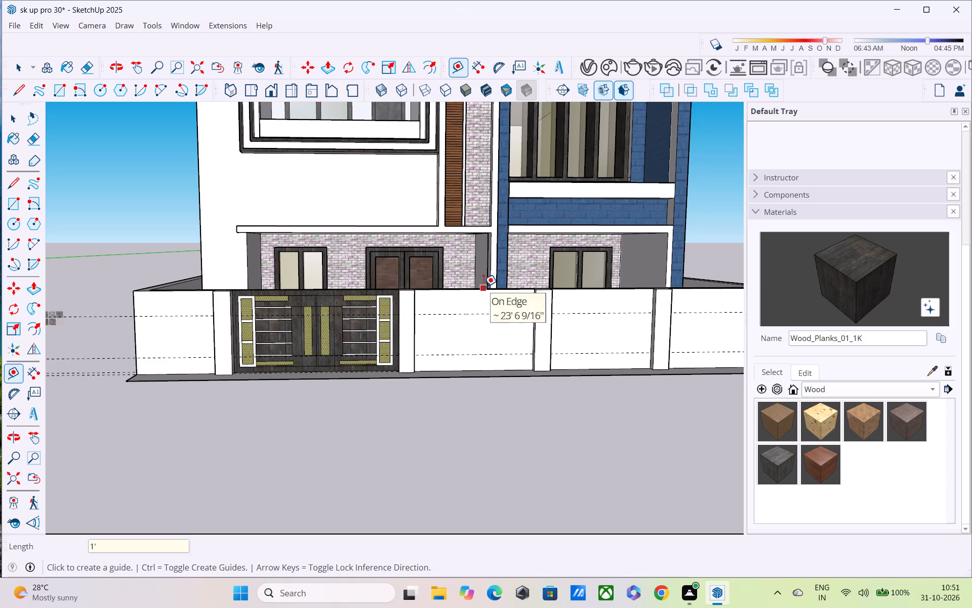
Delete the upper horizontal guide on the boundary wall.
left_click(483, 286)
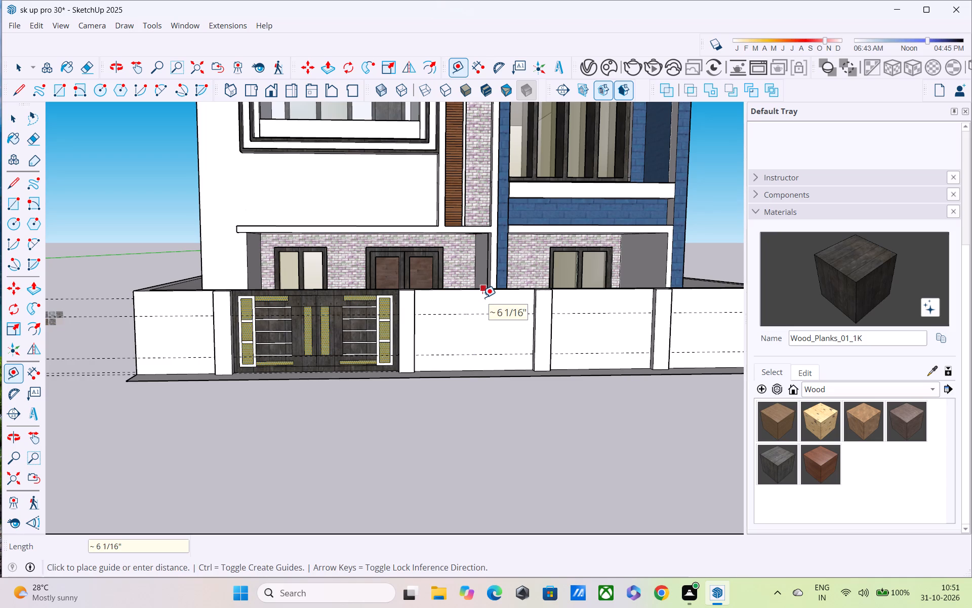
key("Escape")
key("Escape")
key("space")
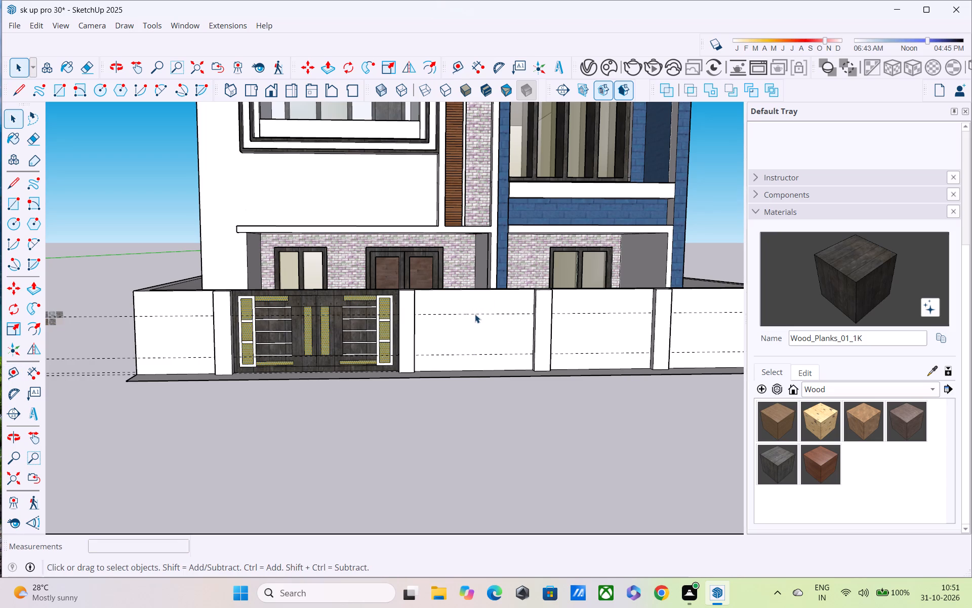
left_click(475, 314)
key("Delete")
Place a horizontal guide 1' below the top edge of the front boundary wall.
key("t")
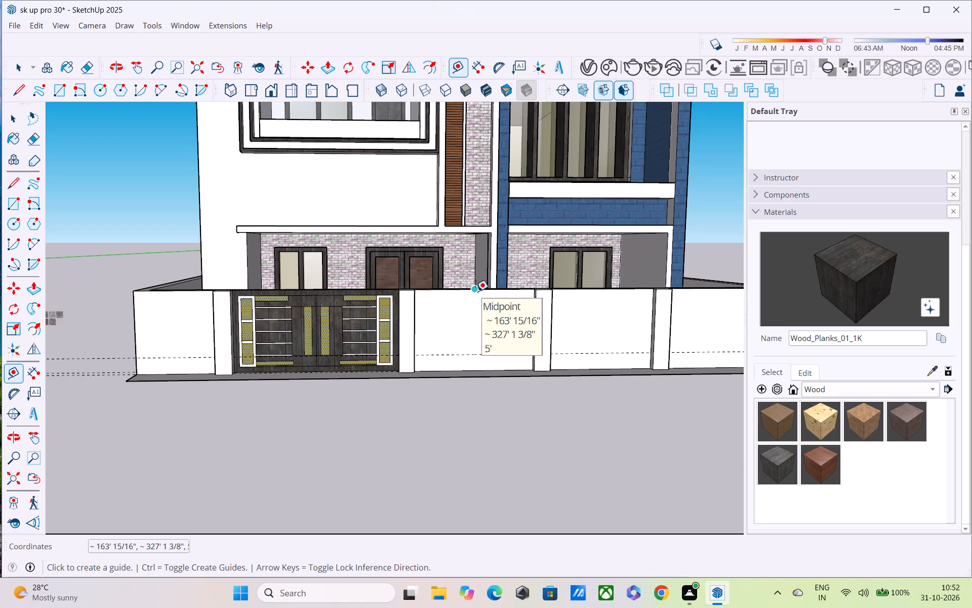
left_click(475, 291)
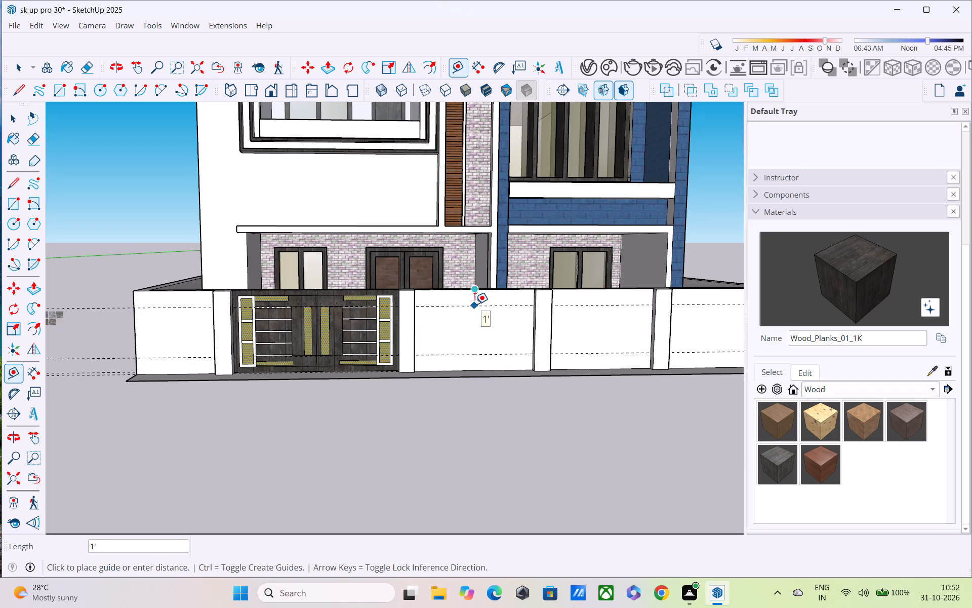
left_click_drag(475, 308, 477, 329)
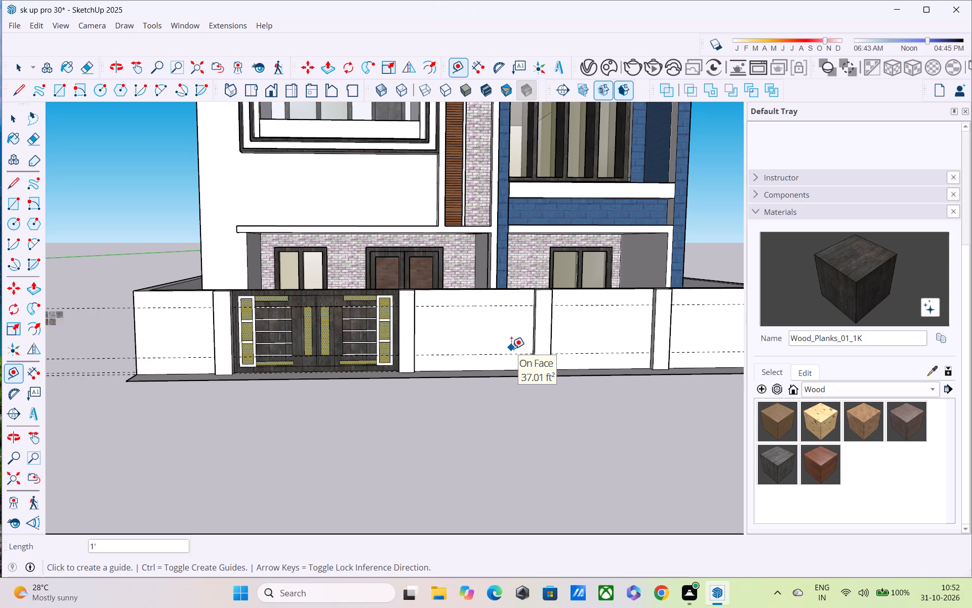
Draw a rectangle 3' high and about 7' 5" wide between the guides on the wall bay next to the gate.
key("r")
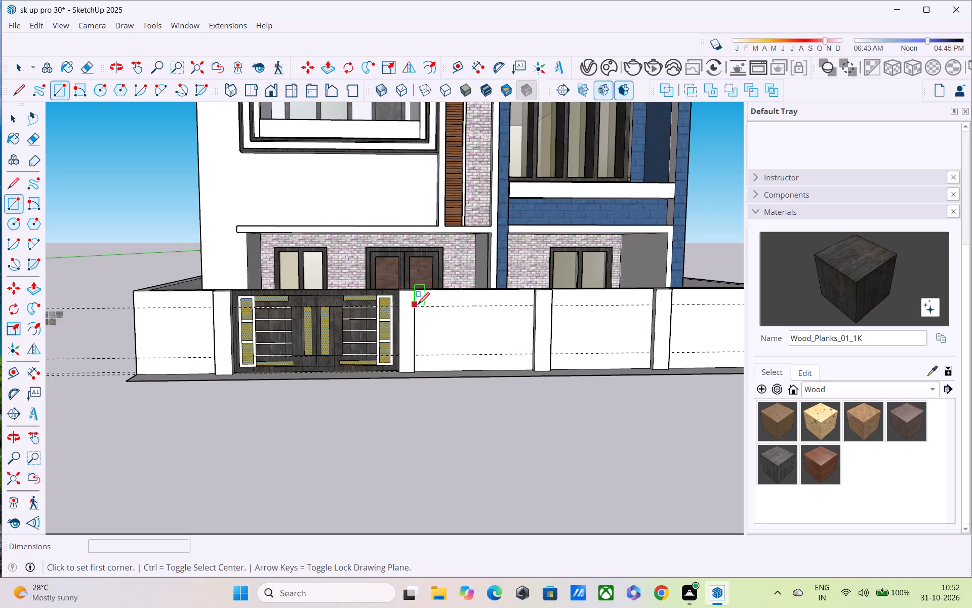
scroll(418, 306, "up", 9)
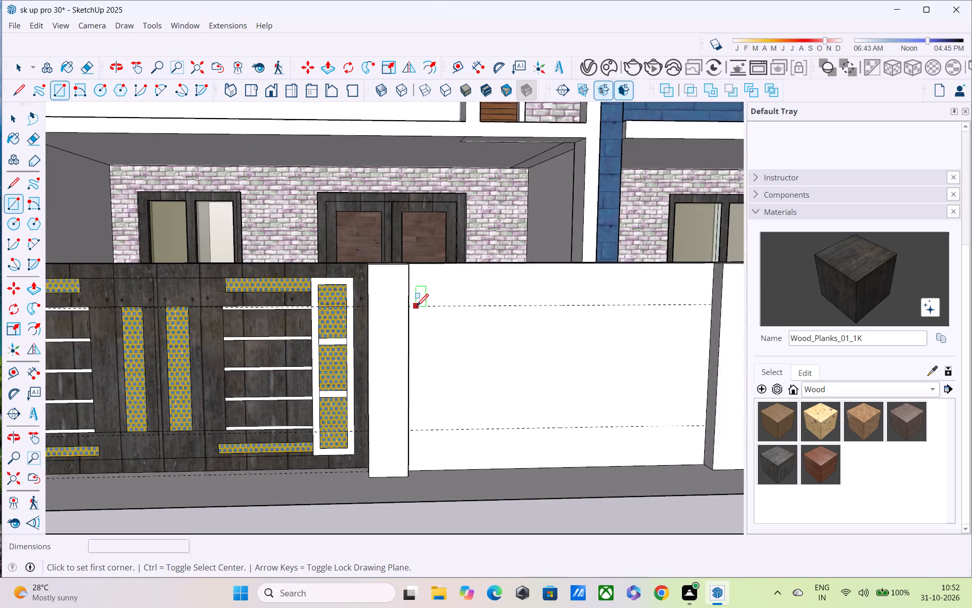
scroll(417, 307, "up", 1)
middle_click_drag(414, 307, 381, 309)
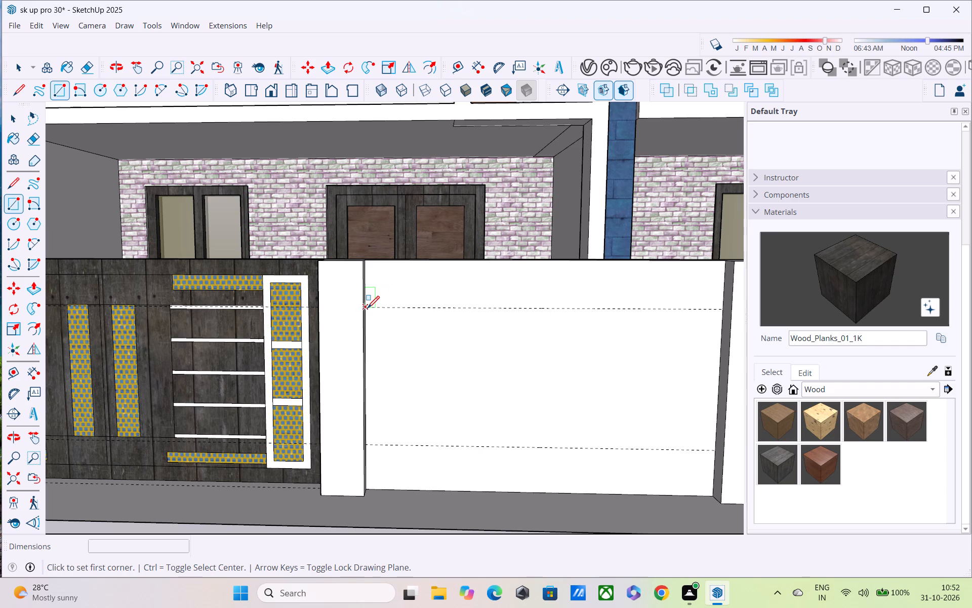
left_click(368, 309)
middle_click_drag(669, 460, 585, 435, "shift")
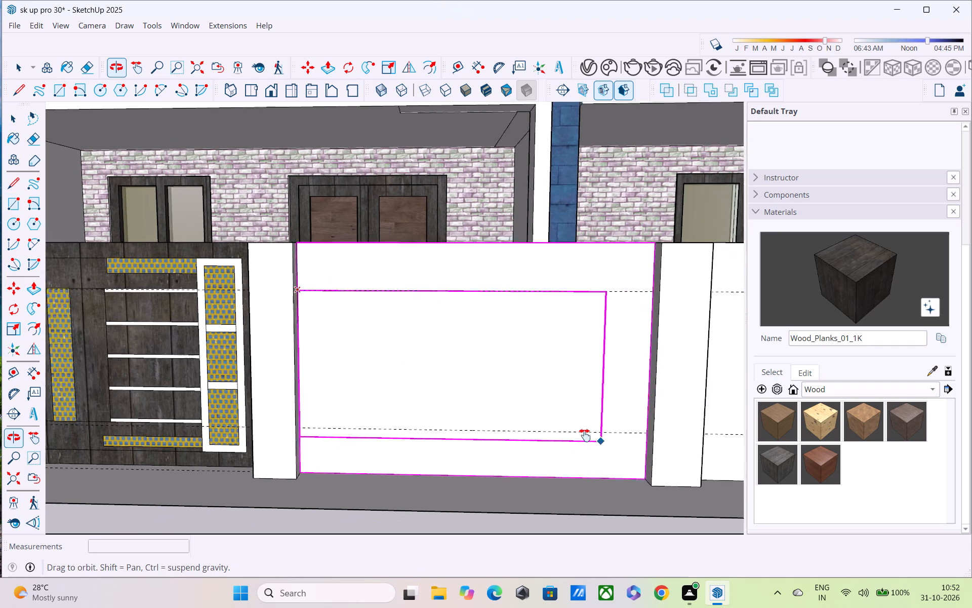
middle_click_drag(585, 435, 569, 412, "shift")
middle_click_drag(596, 415, 685, 402)
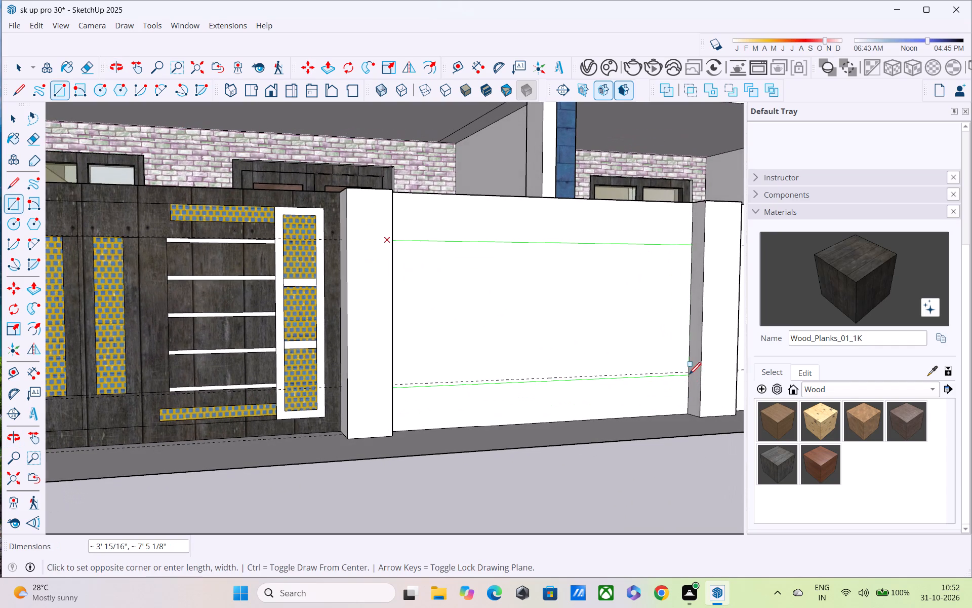
scroll(687, 375, "up", 5)
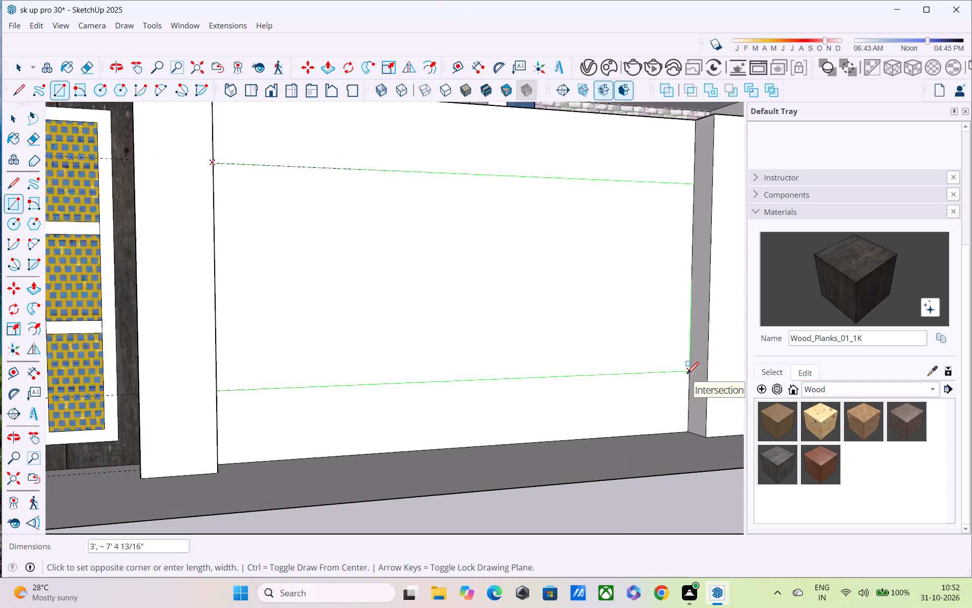
scroll(687, 375, "up", 2)
left_click(687, 373)
Draw a rectangle 3' high and about 6' 6" wide between the guides on the middle wall bay, from post to post.
scroll(687, 373, "down", 3)
middle_click_drag(685, 374, 302, 443)
scroll(302, 443, "up", 1)
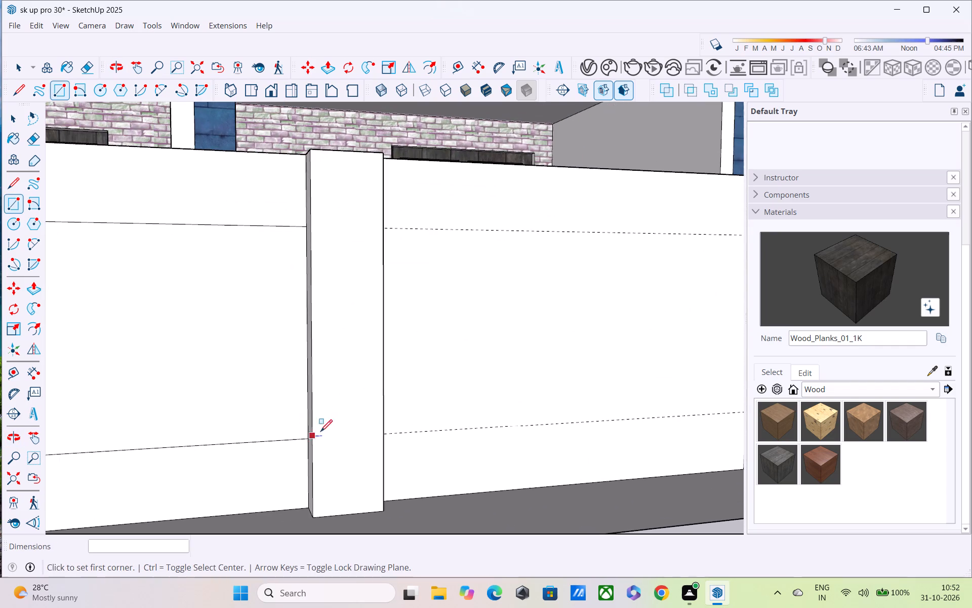
middle_click_drag(395, 268, 217, 312)
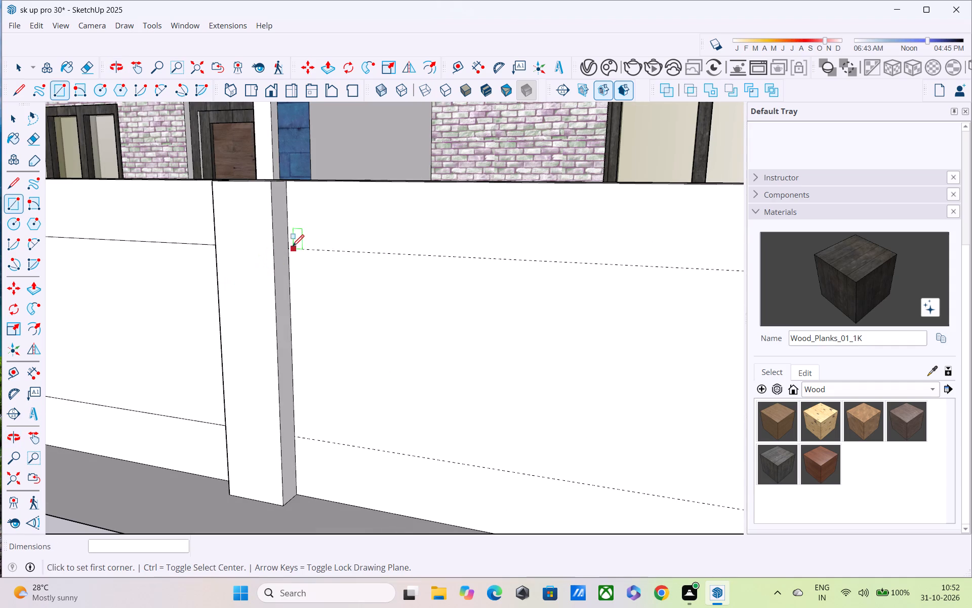
left_click(290, 248)
middle_click_drag(460, 375, 295, 300, "shift")
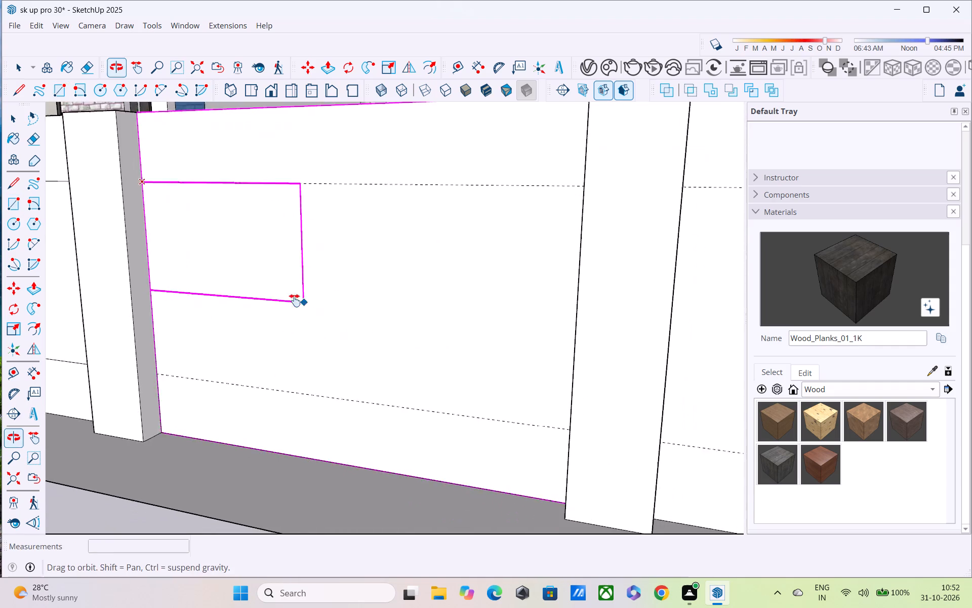
middle_click_drag(295, 300, 289, 296, "shift")
middle_click_drag(490, 429, 649, 396)
left_click(638, 367)
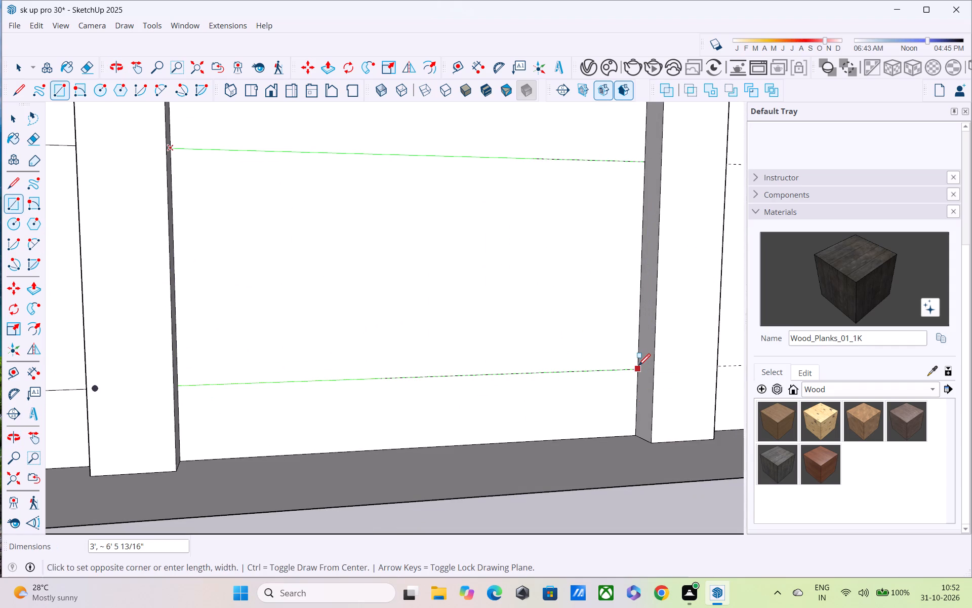
Draw a 3' high rectangle between the guides on the last wall bay, spanning from post to post.
middle_click_drag(638, 381, 217, 372)
middle_click_drag(385, 331, 385, 466, "shift")
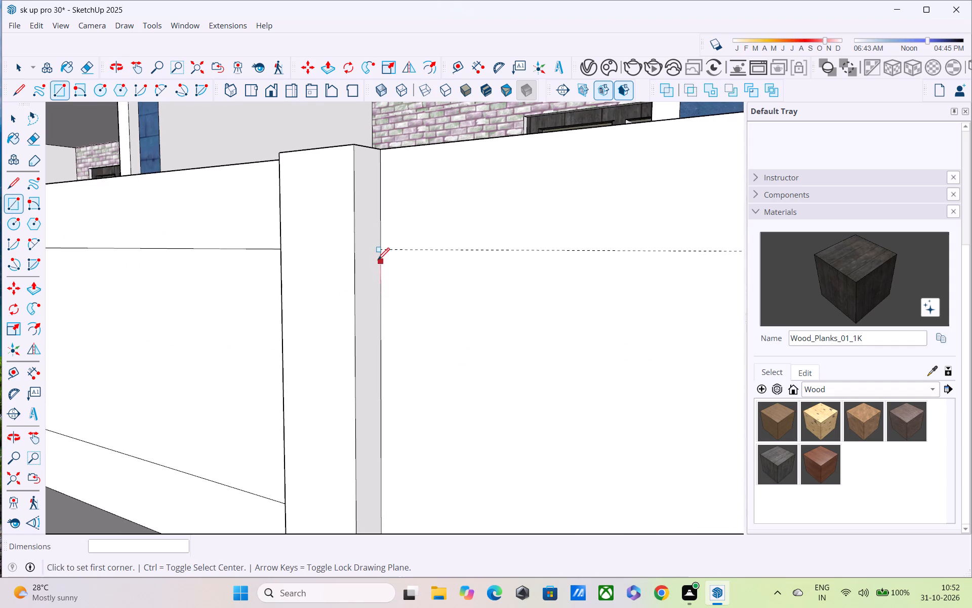
left_click(381, 251)
middle_click_drag(515, 427, 349, 314, "shift")
scroll(385, 344, "down", 3)
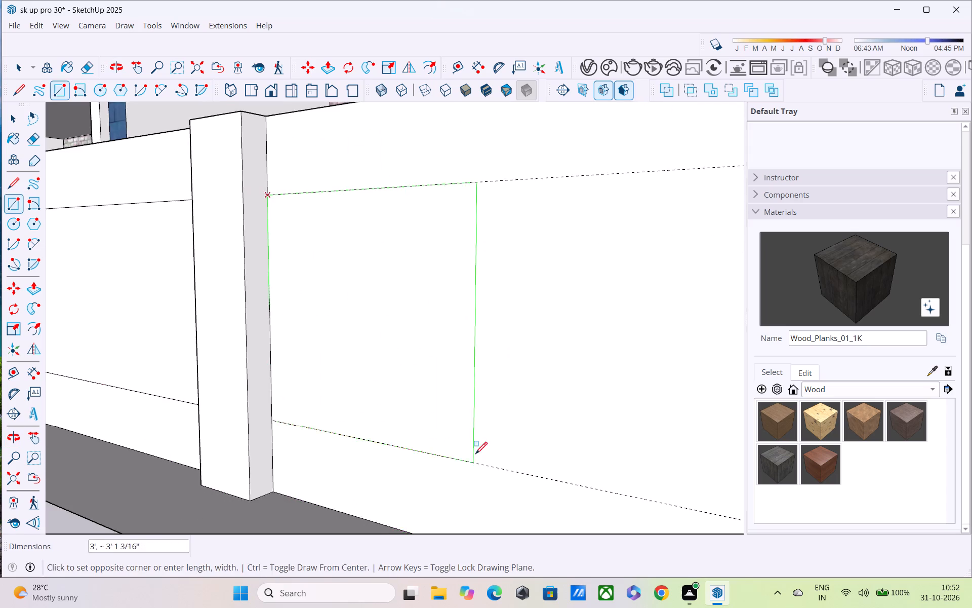
middle_click_drag(476, 455, 175, 389, "shift")
middle_click_drag(307, 422, 268, 378)
middle_click_drag(364, 398, 504, 413)
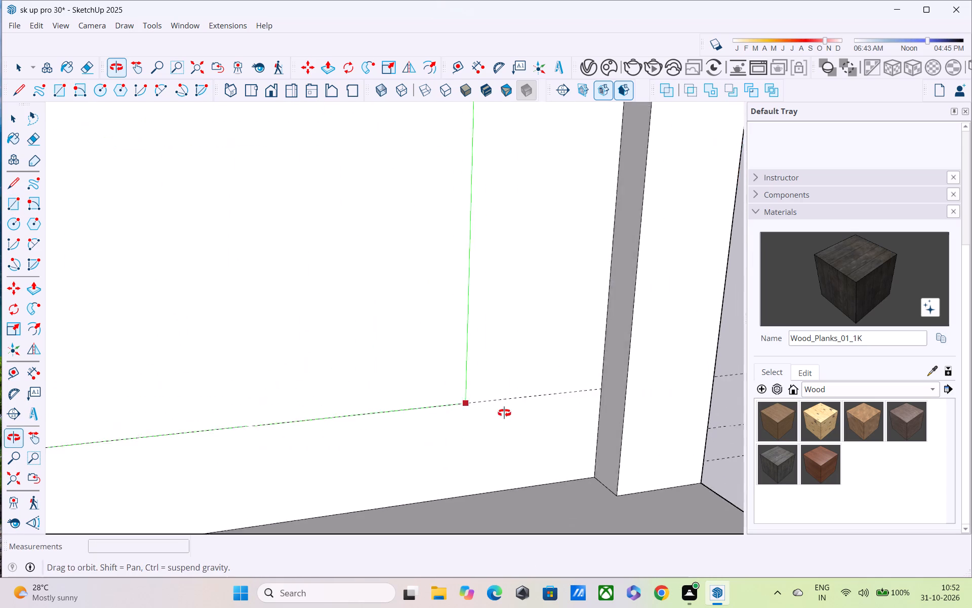
middle_click_drag(504, 413, 560, 399)
left_click(613, 371)
Pull the three rectangular panels between the boundary wall's posts outward by 3".
scroll(614, 370, "down", 2)
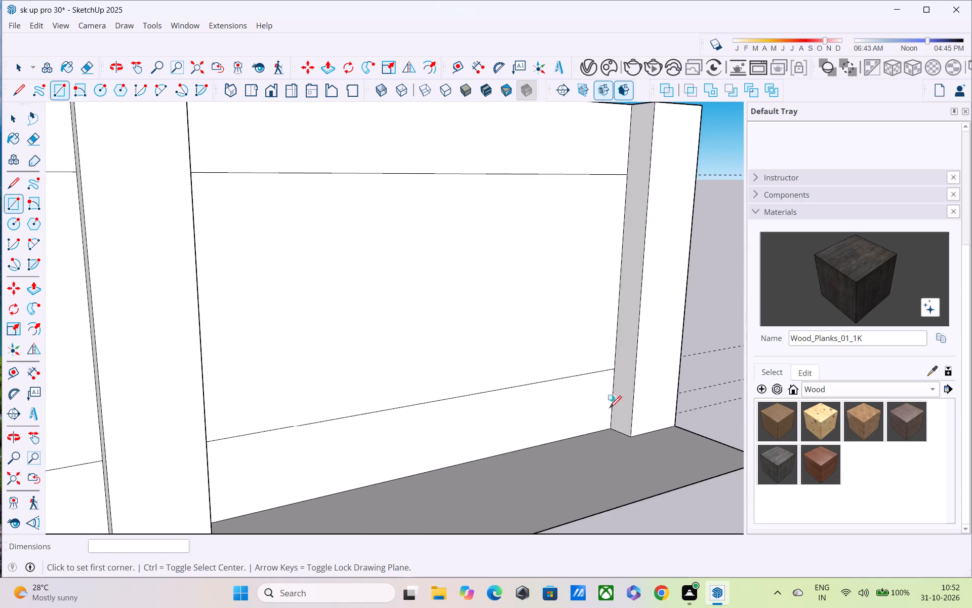
scroll(610, 409, "down", 4)
middle_click_drag(541, 404, 667, 404, "shift")
scroll(666, 398, "down", 5)
scroll(555, 407, "down", 3)
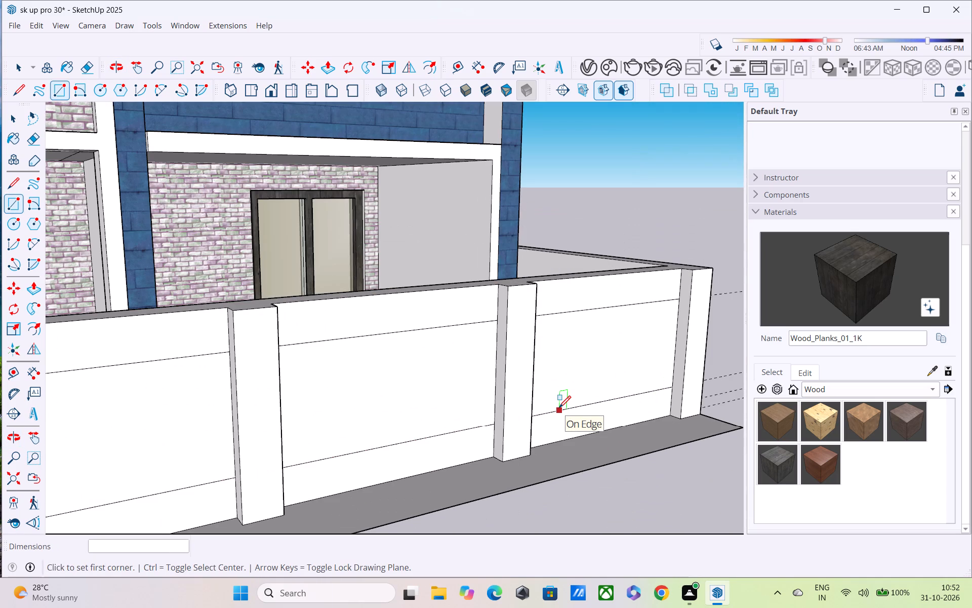
scroll(559, 398, "down", 4)
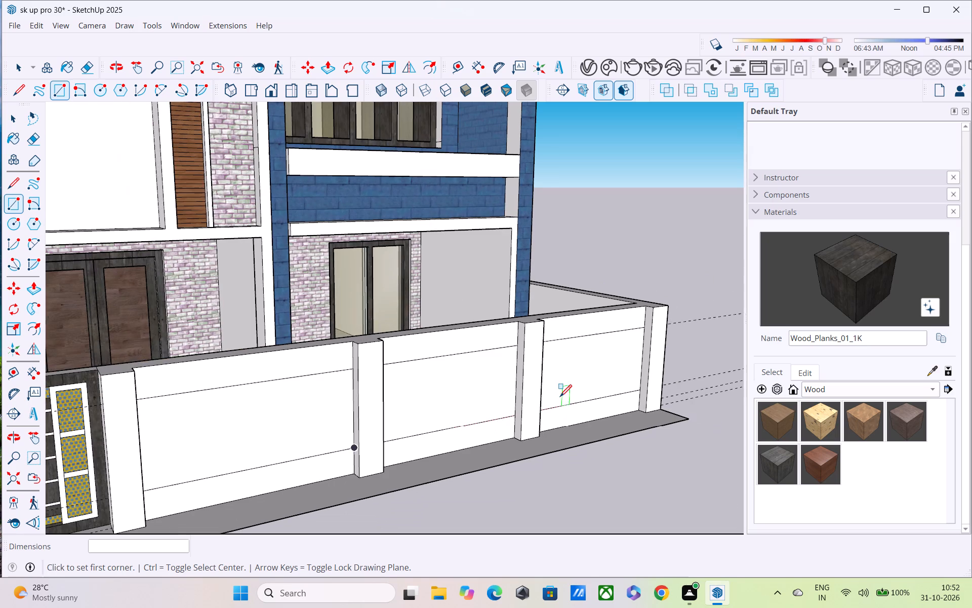
key("space")
key("p")
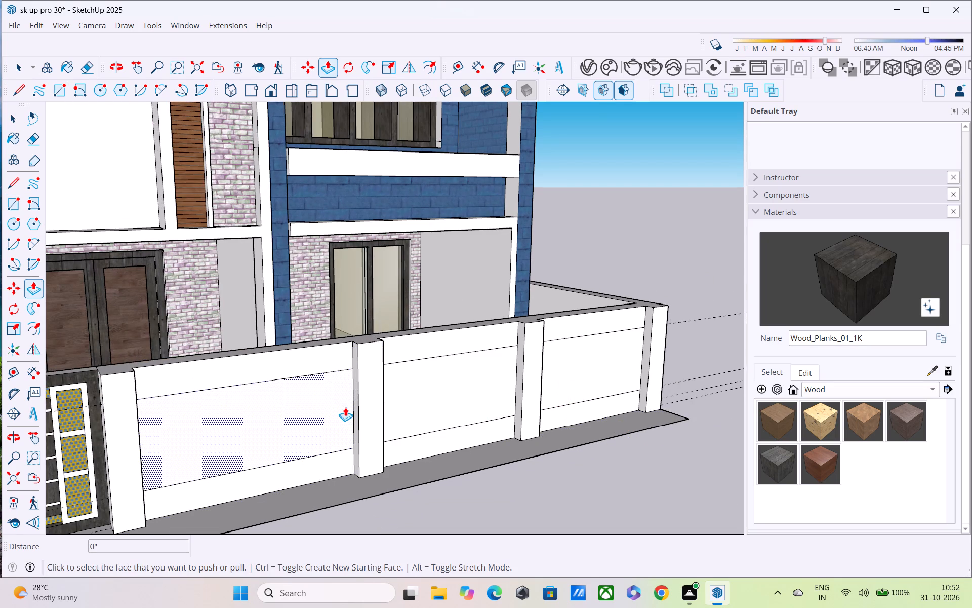
left_click(345, 407)
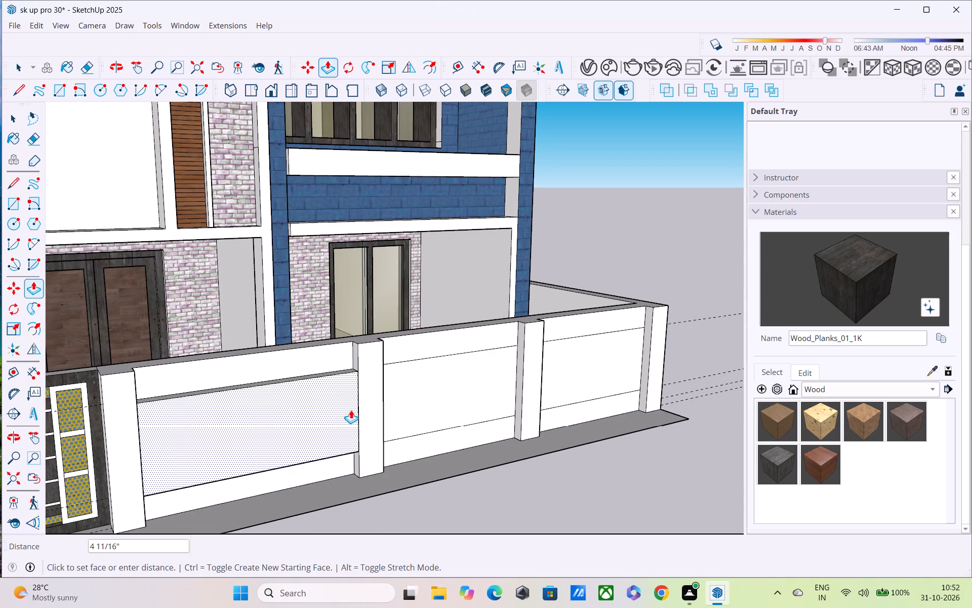
type("3\"")
key("Return")
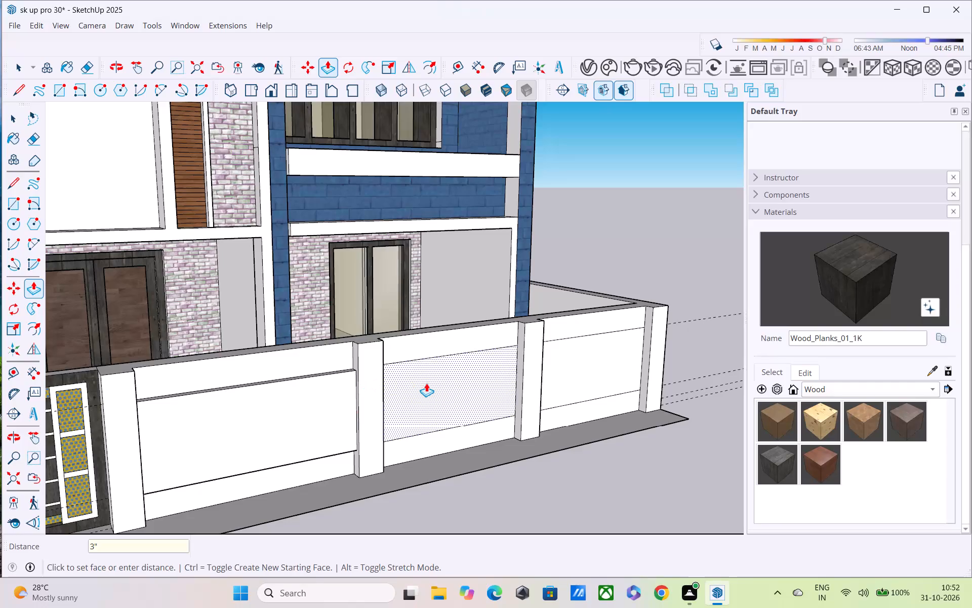
double_click(427, 384)
double_click(569, 377)
scroll(569, 377, "down", 3)
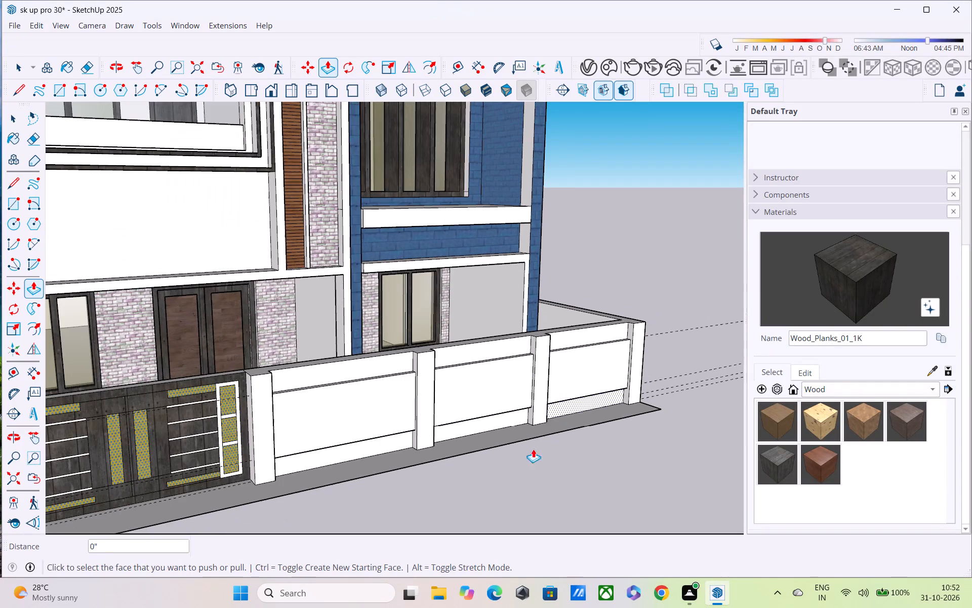
Delete the lower horizontal guide lines that run along the front boundary wall.
scroll(408, 447, "down", 1)
middle_click_drag(407, 446, 377, 363)
scroll(377, 363, "down", 5)
middle_click_drag(371, 375, 376, 397)
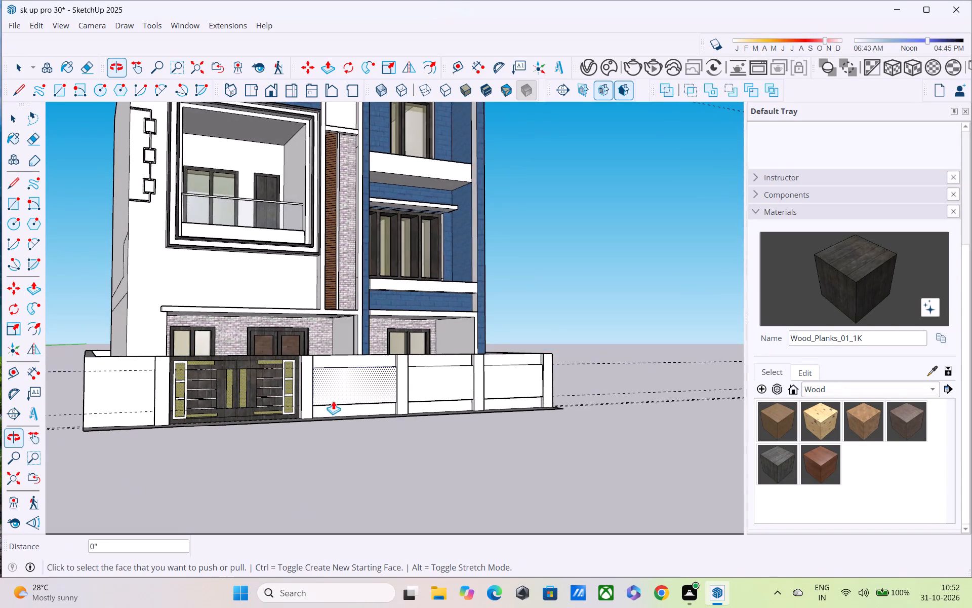
scroll(327, 398, "down", 8)
key("space")
left_click_drag(153, 372, 145, 426)
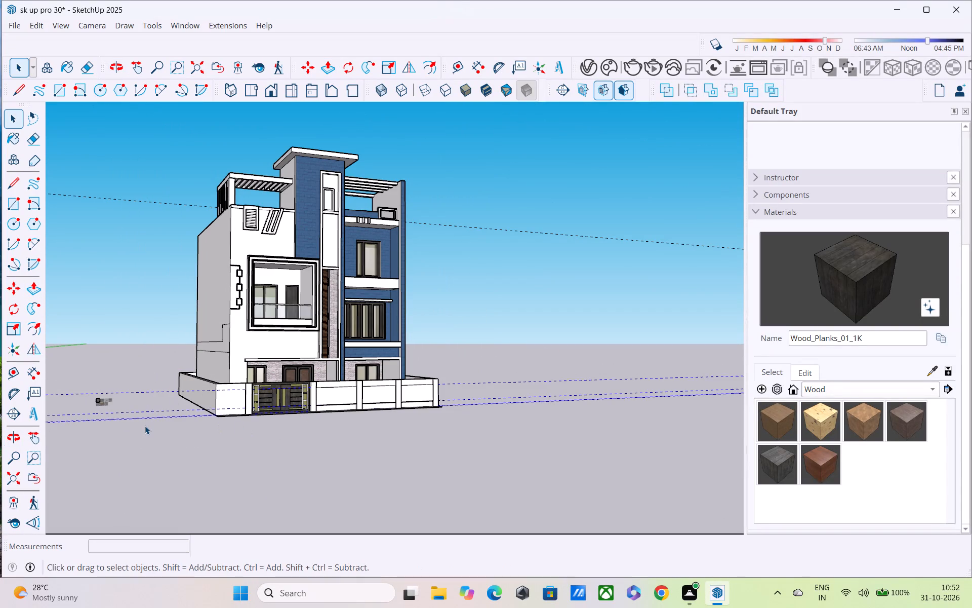
key("Delete")
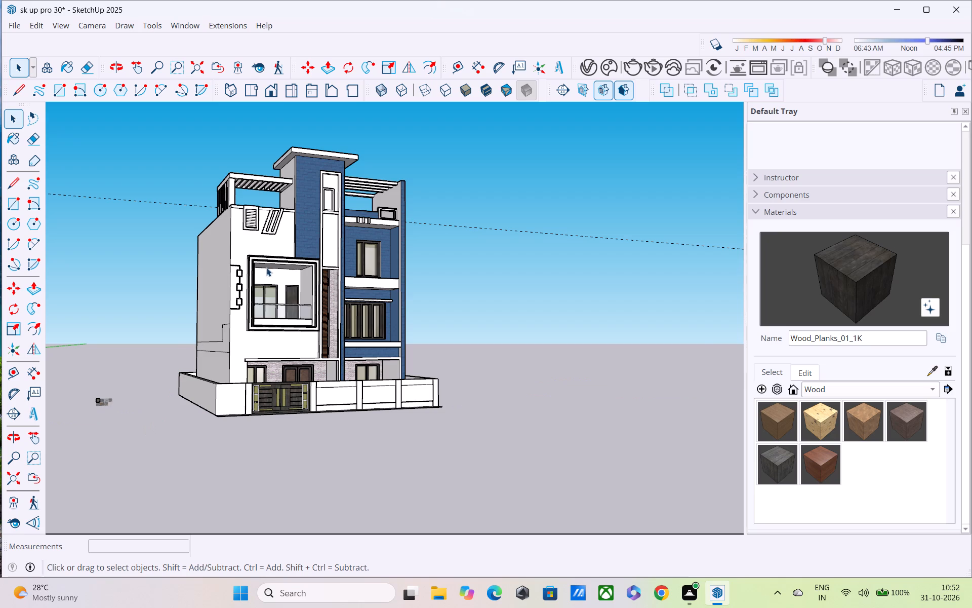
Sample the blue Brick_09_1K1 material from the house facade and paint the three raised boundary wall panels with it.
left_click(931, 369)
left_click(317, 221)
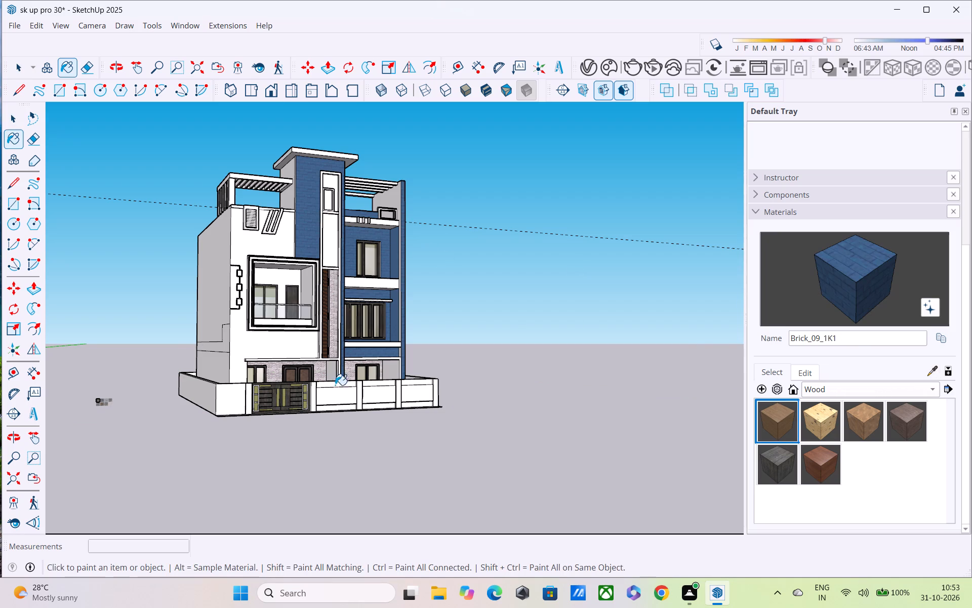
left_click(337, 393)
left_click(389, 397)
left_click(427, 397)
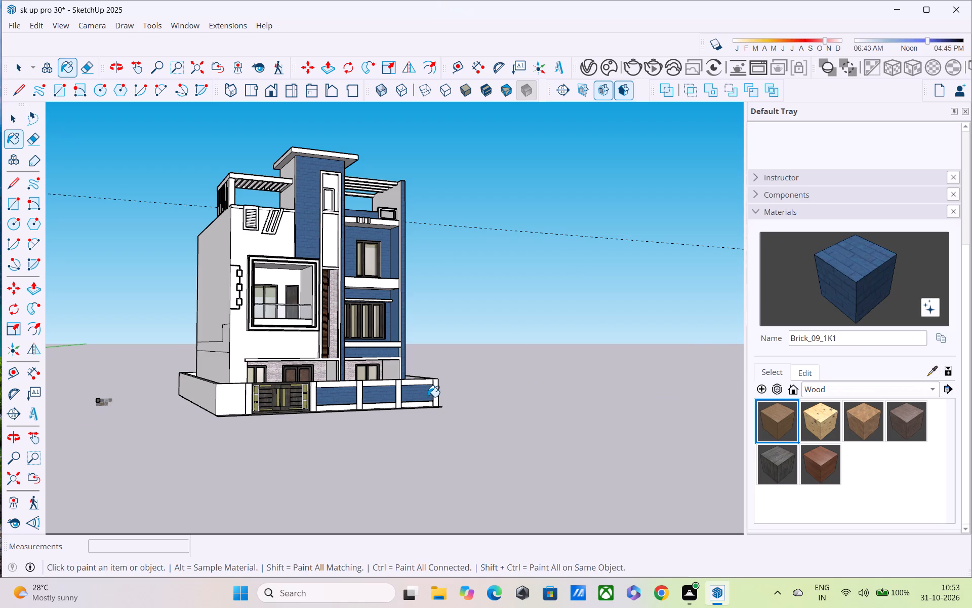
scroll(424, 397, "down", 1)
middle_click_drag(424, 397, 362, 425)
key("space")
Place a horizontal guide 3" below the top edge of the front boundary wall.
scroll(373, 395, "up", 3)
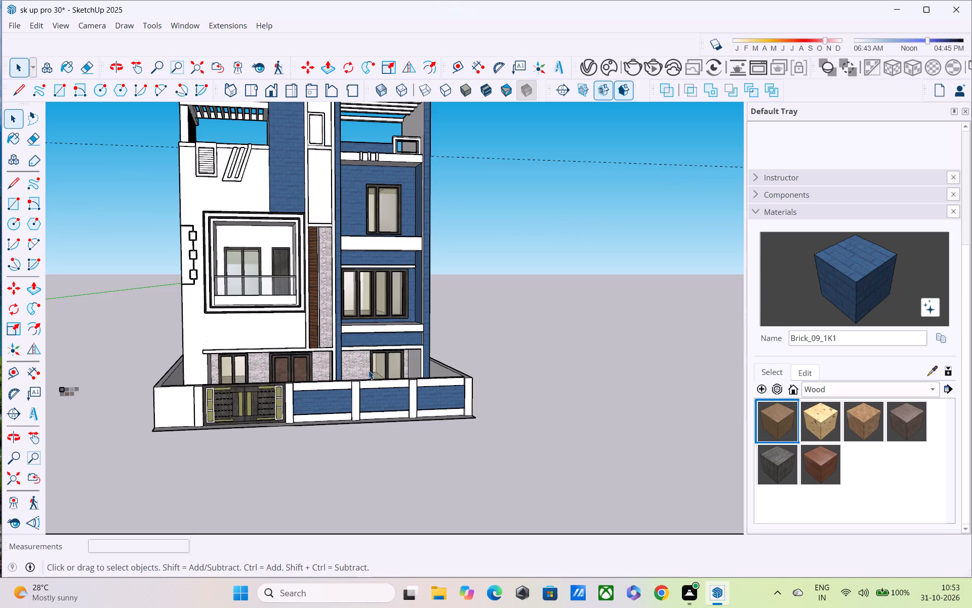
scroll(369, 370, "up", 6)
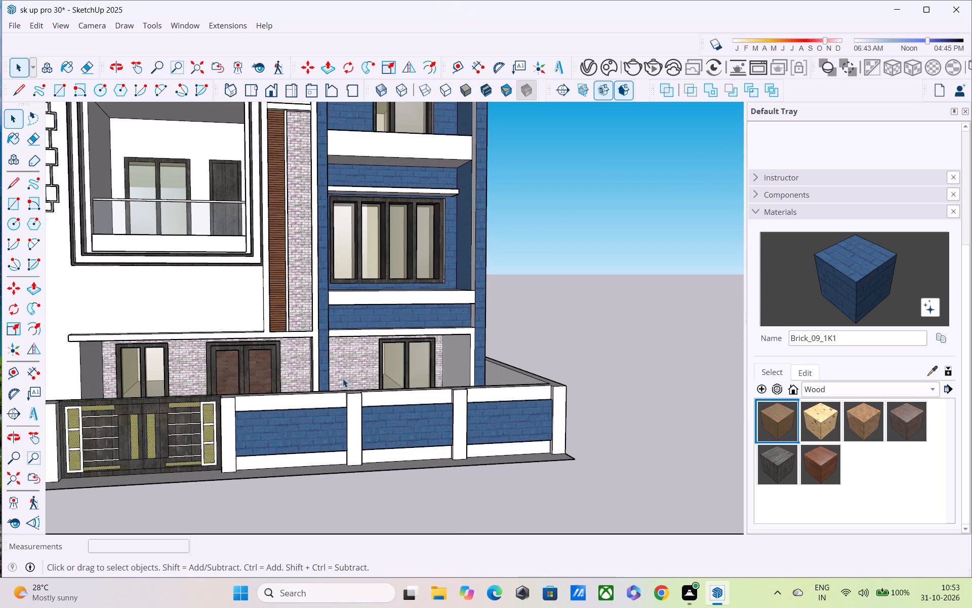
middle_click_drag(343, 378, 355, 416, "ctrl")
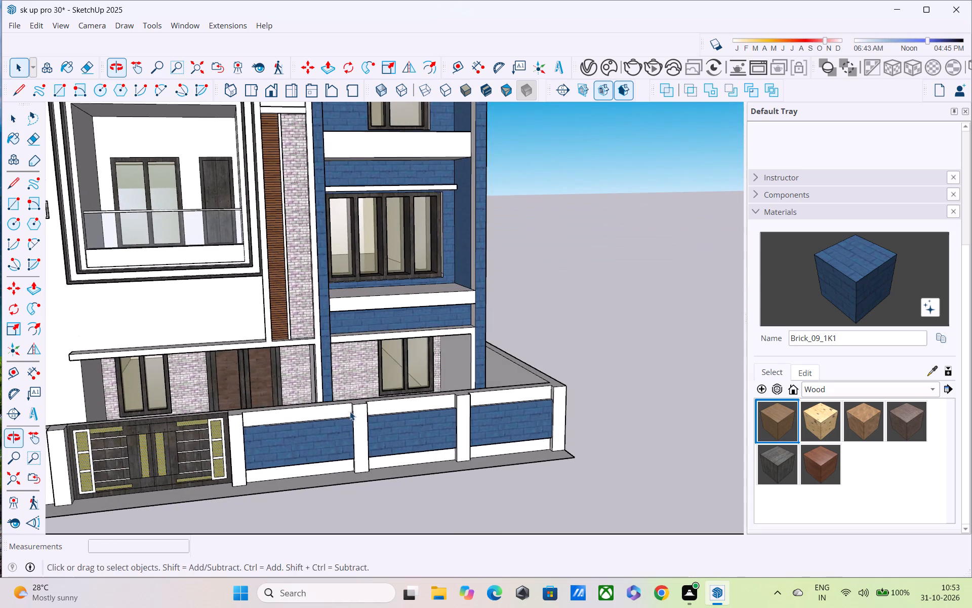
middle_click_drag(348, 410, 301, 368)
scroll(307, 373, "up", 3)
middle_click_drag(310, 366, 309, 351)
scroll(300, 379, "up", 3)
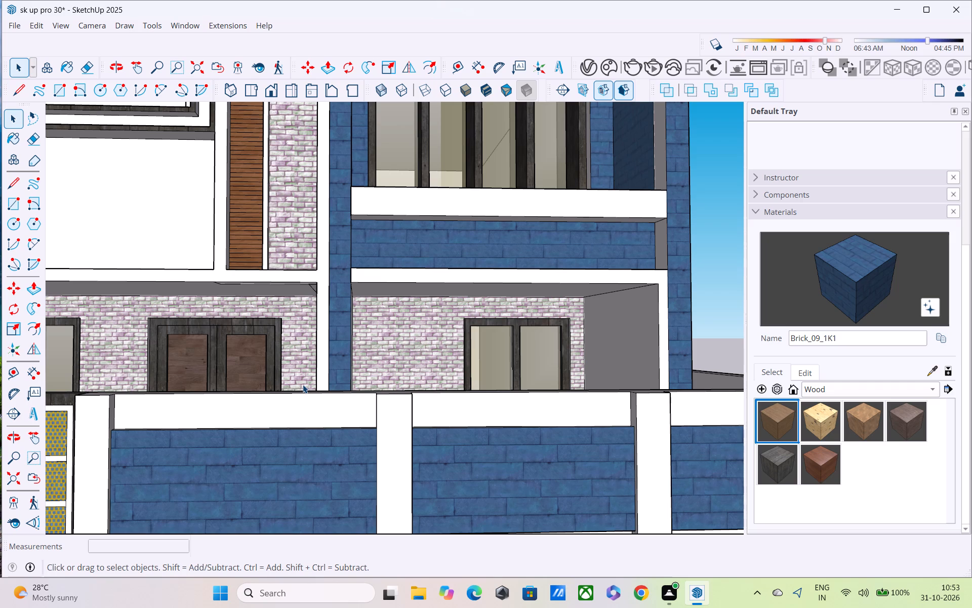
scroll(297, 402, "down", 3)
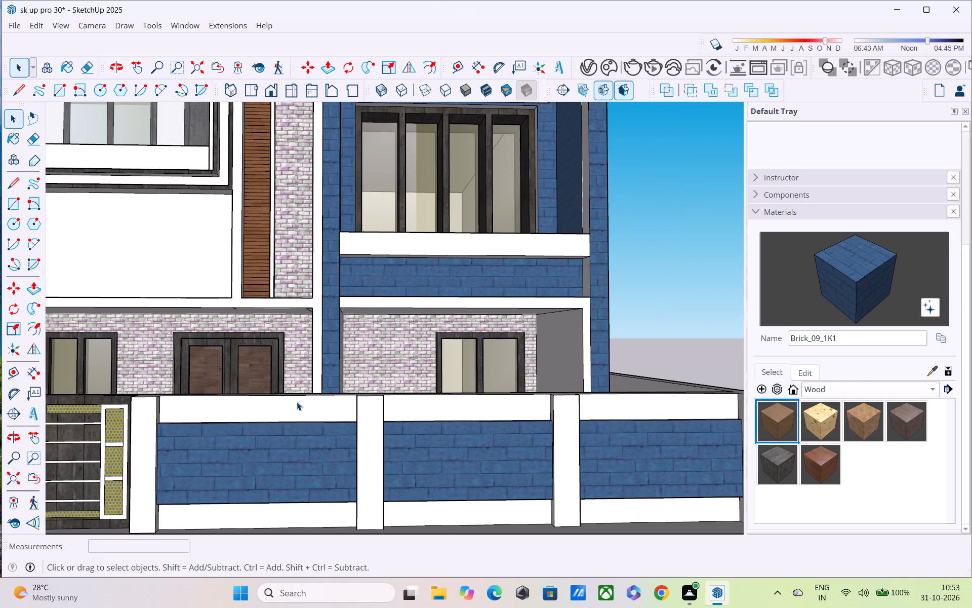
key("t")
scroll(304, 396, "up", 3)
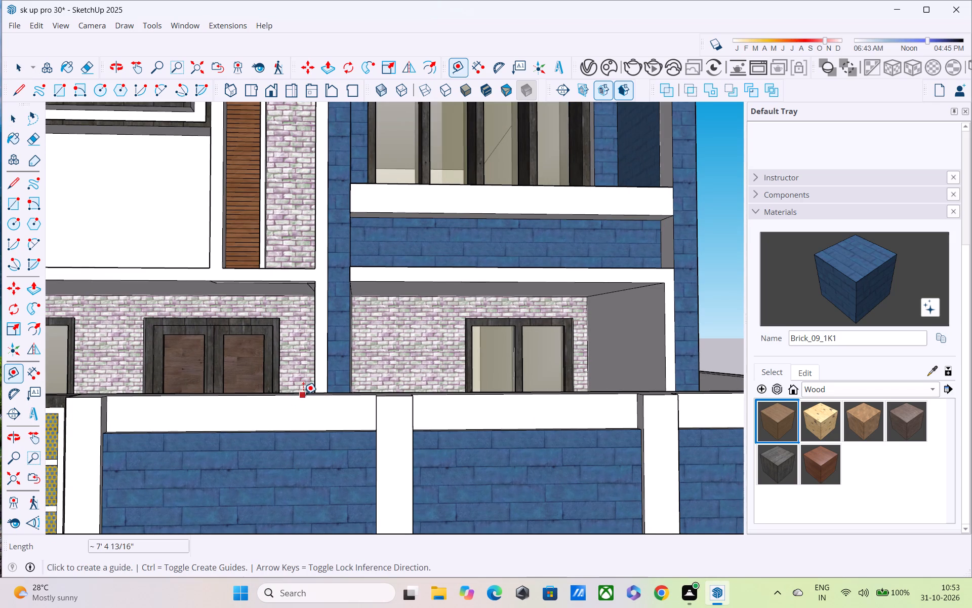
left_click(303, 395)
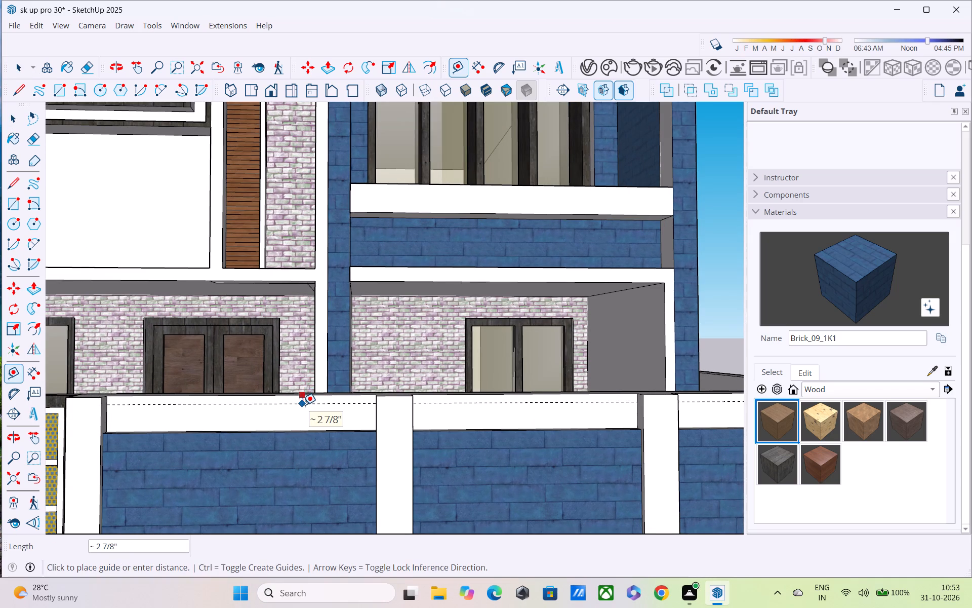
type("3\"")
key("Return")
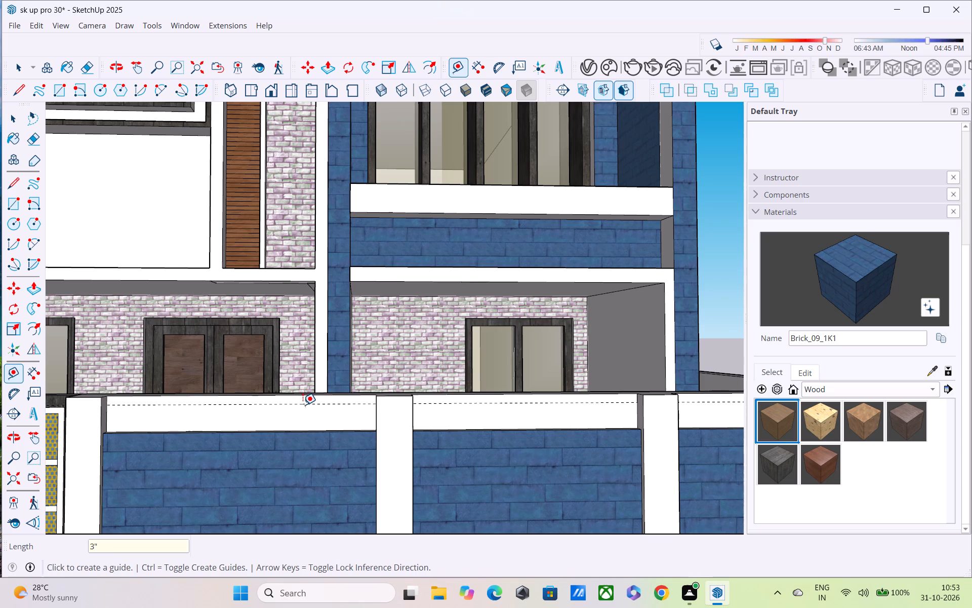
Draw a line along the guide from post to post on the wall bay next to the gate.
key("l")
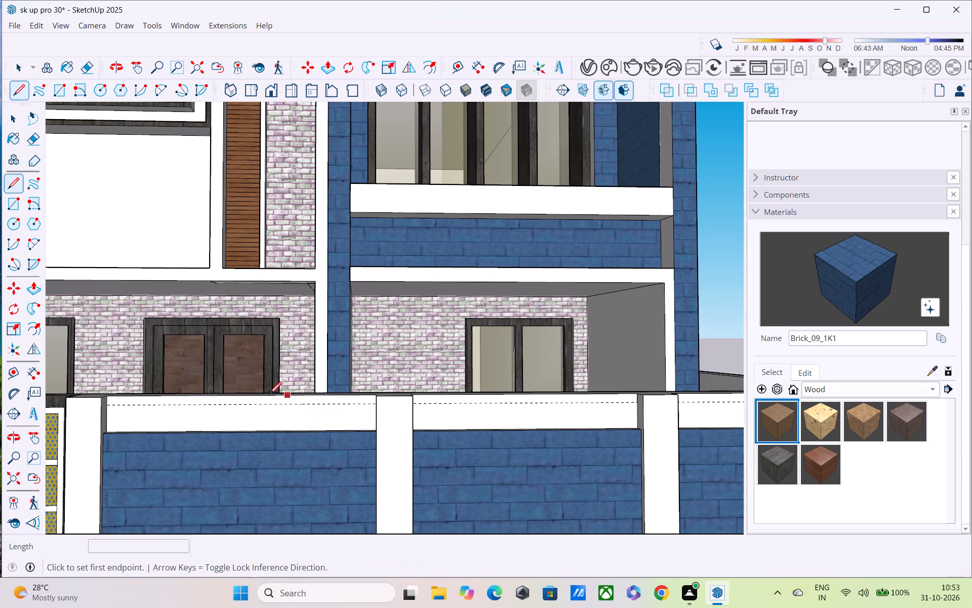
scroll(107, 407, "up", 4)
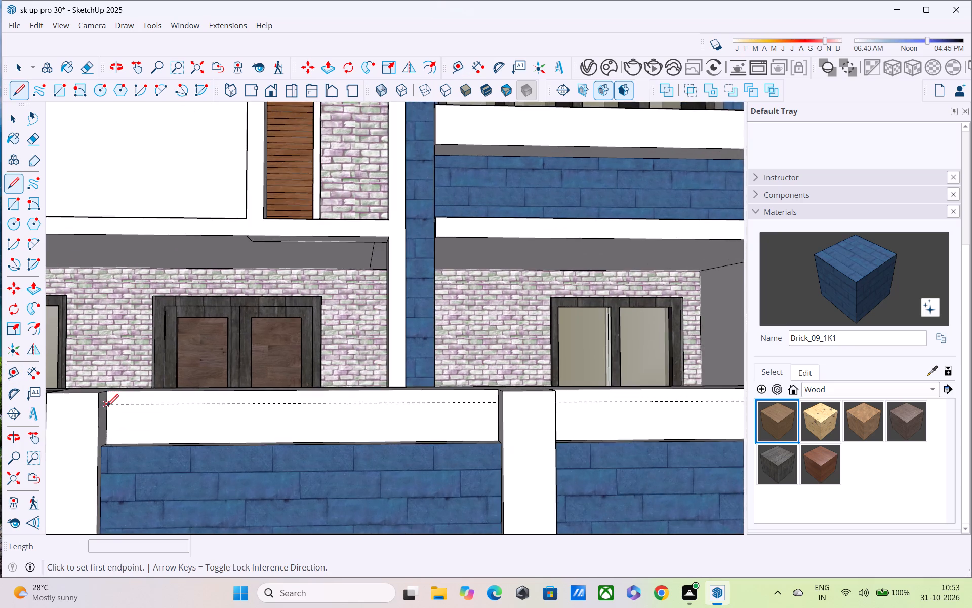
scroll(107, 407, "up", 4)
left_click(107, 406)
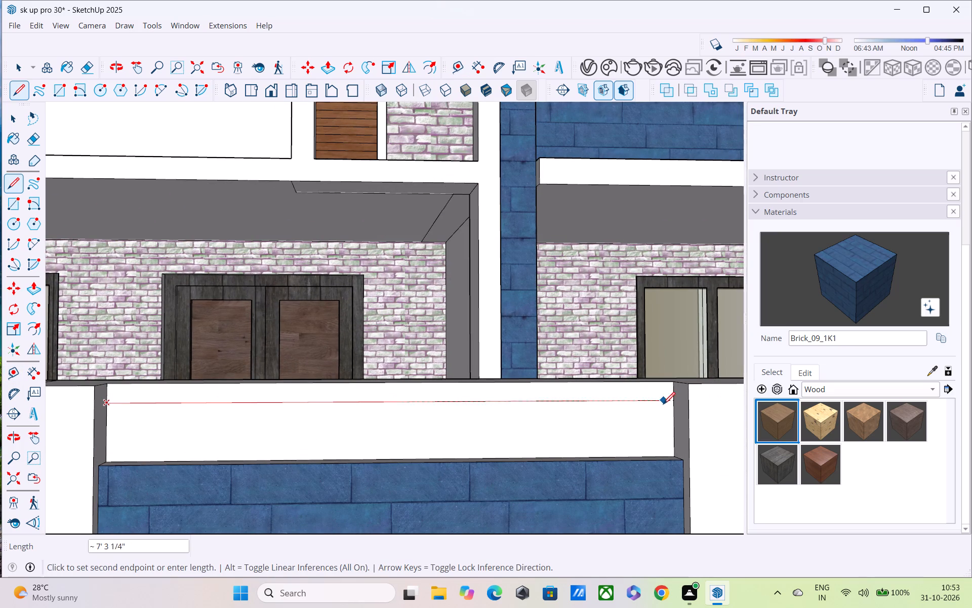
left_click(674, 402)
Draw a line along the guide from post to post on the middle wall bay.
middle_click_drag(671, 404, 442, 391, "shift")
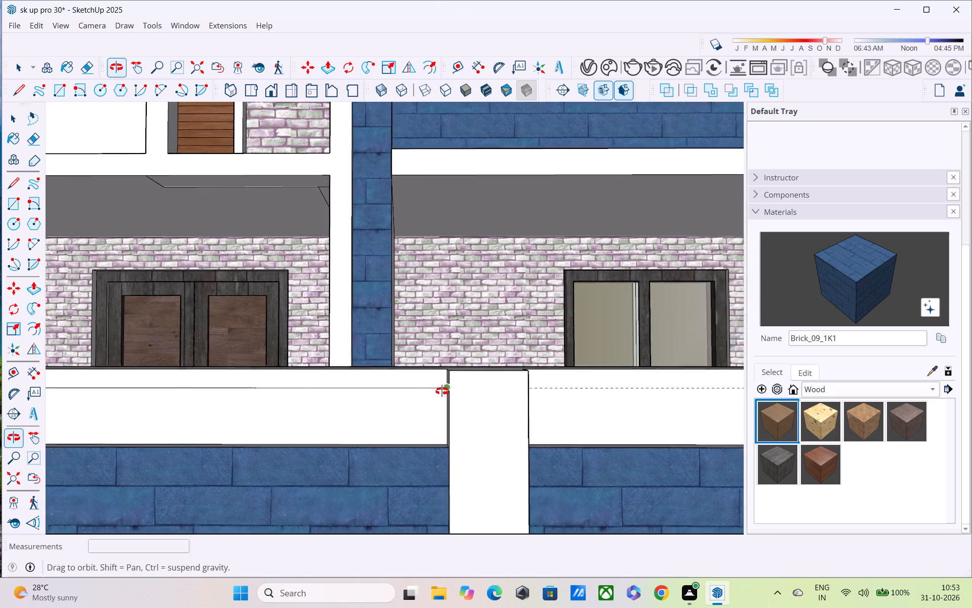
middle_click_drag(442, 391, 438, 391, "shift")
middle_click_drag(549, 395, 430, 368)
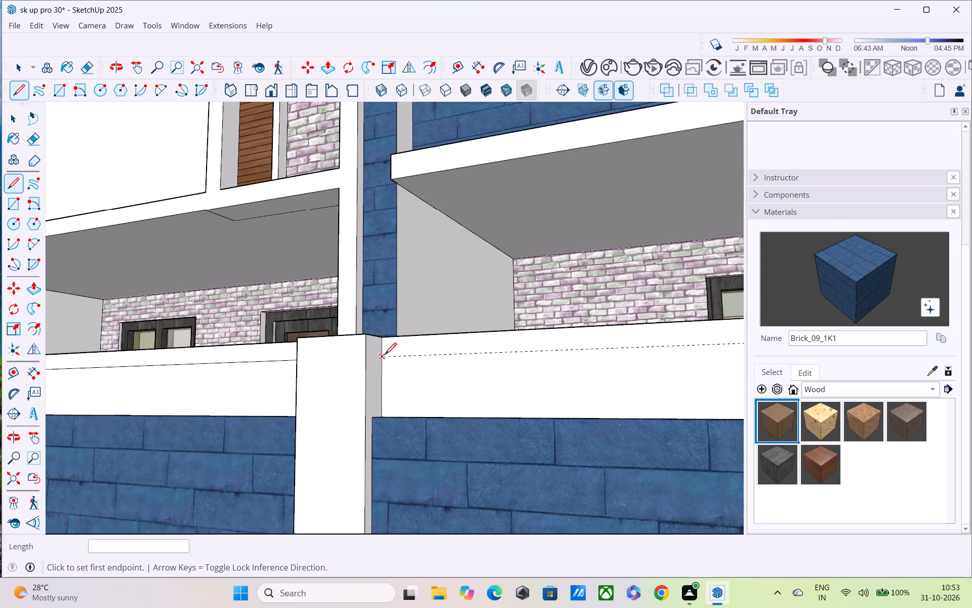
left_click(384, 357)
middle_click_drag(610, 358, 373, 358, "shift")
middle_click_drag(500, 377, 146, 379)
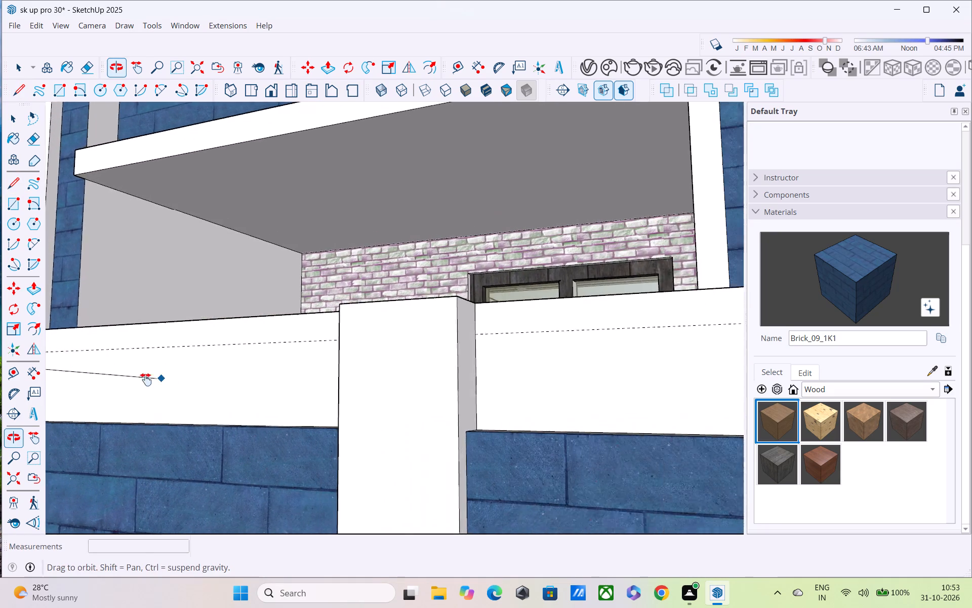
middle_click_drag(146, 379, 131, 379)
middle_click_drag(161, 389, 430, 447)
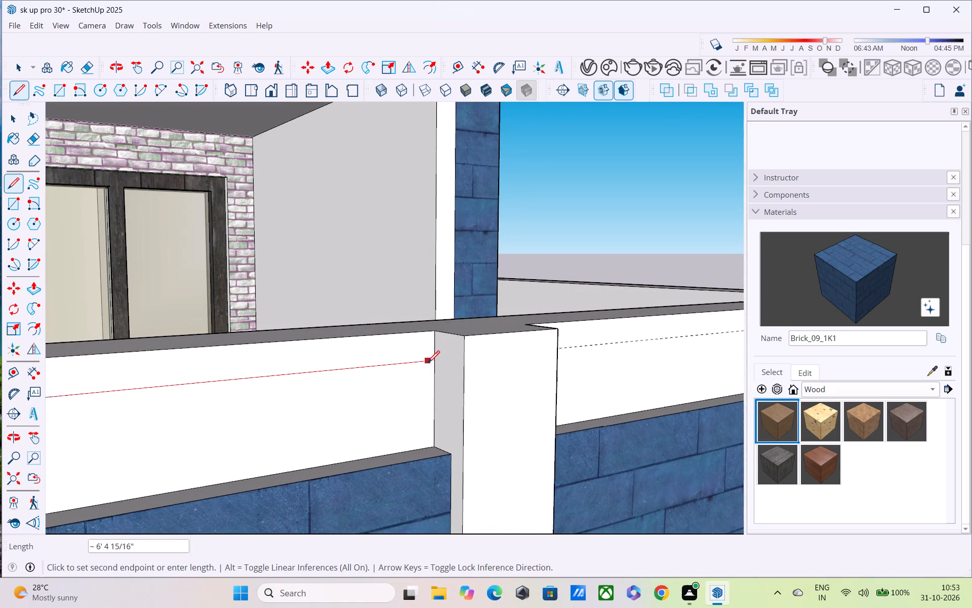
left_click(437, 363)
Draw a line about 6' 6" long along the guide from post to post on the last wall bay.
middle_click_drag(639, 367, 282, 367)
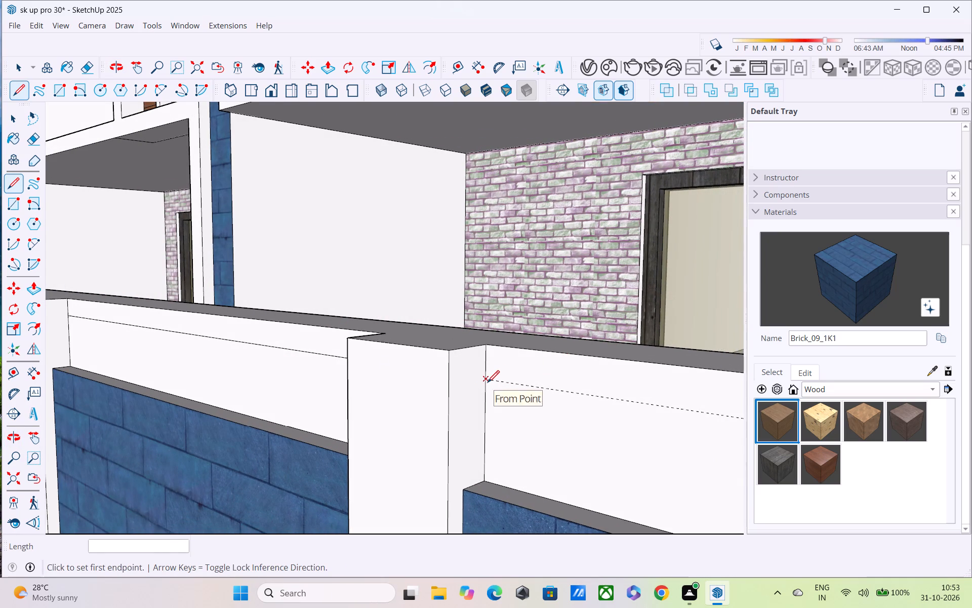
left_click(488, 384)
middle_click_drag(691, 403, 344, 343, "shift")
scroll(358, 351, "down", 5)
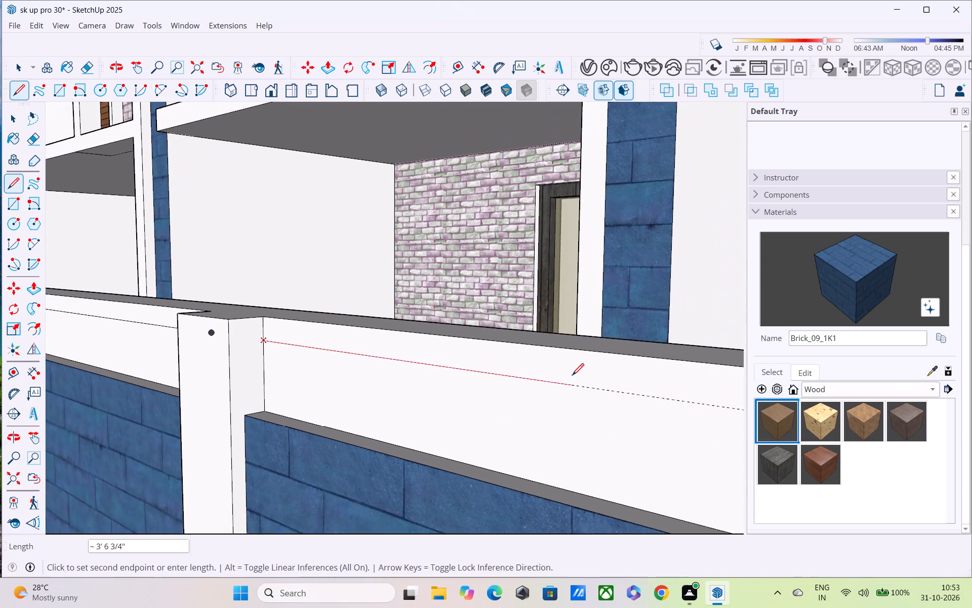
middle_click_drag(572, 376, 250, 260)
scroll(250, 260, "up", 1)
scroll(250, 260, "down", 3)
middle_click_drag(449, 277, 356, 231)
middle_click_drag(356, 231, 717, 288)
left_click(357, 207)
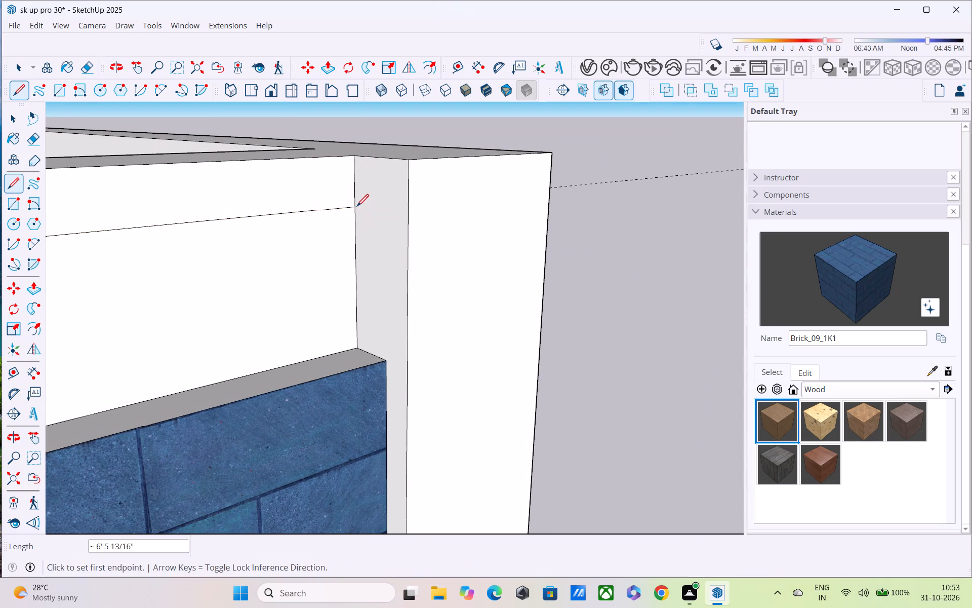
Pull the narrow top strip of the last wall bay outward by 3".
key("p")
left_click(282, 207)
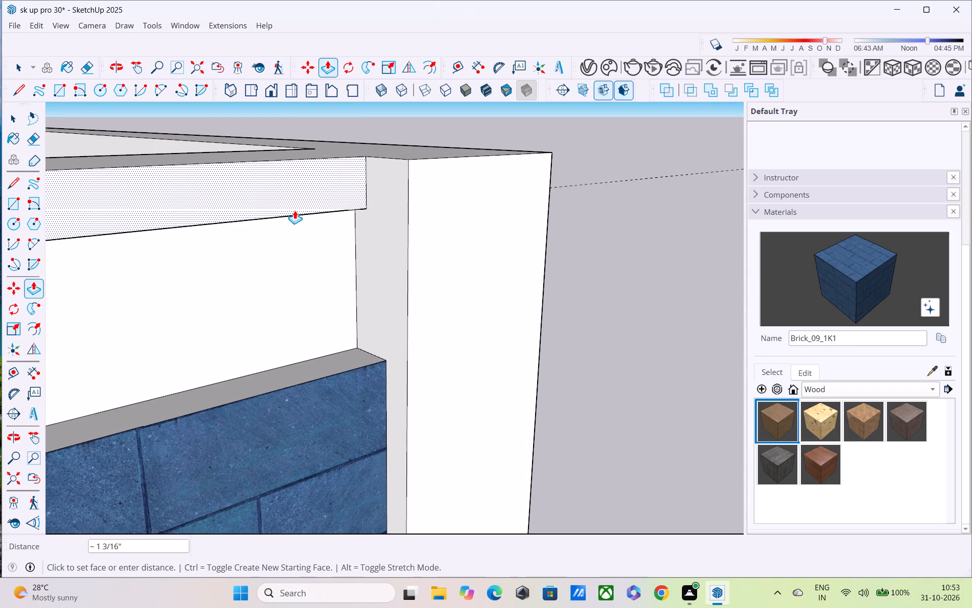
type("3\"")
key("Return")
Repeat the 3" outward pull on the top strips of the middle bay and the bay next to the gate.
scroll(296, 209, "down", 4)
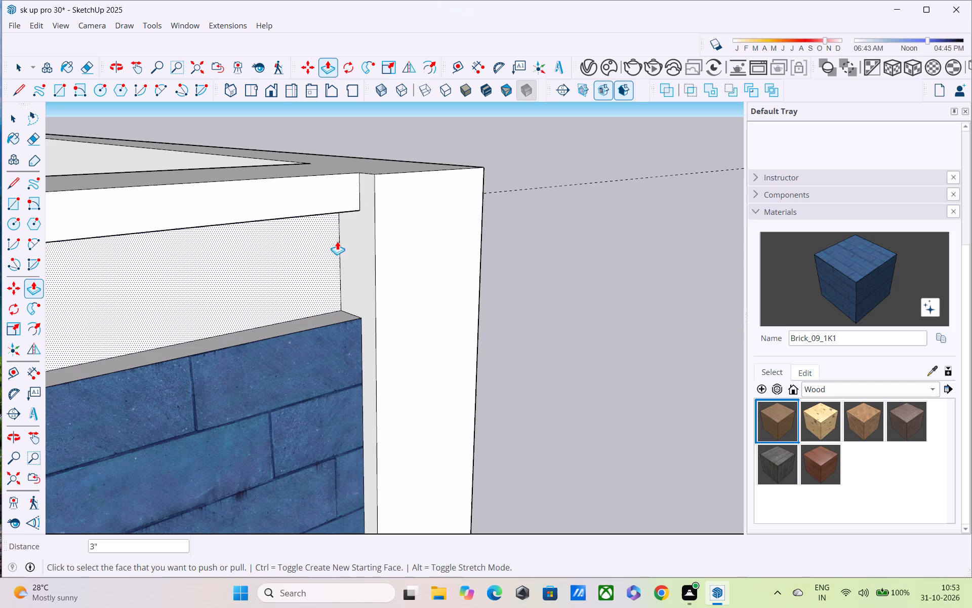
scroll(386, 278, "down", 1, "shift")
middle_click_drag(395, 282, 526, 301, "shift")
scroll(478, 283, "down", 6)
middle_click_drag(387, 284, 558, 253)
scroll(534, 257, "down", 5)
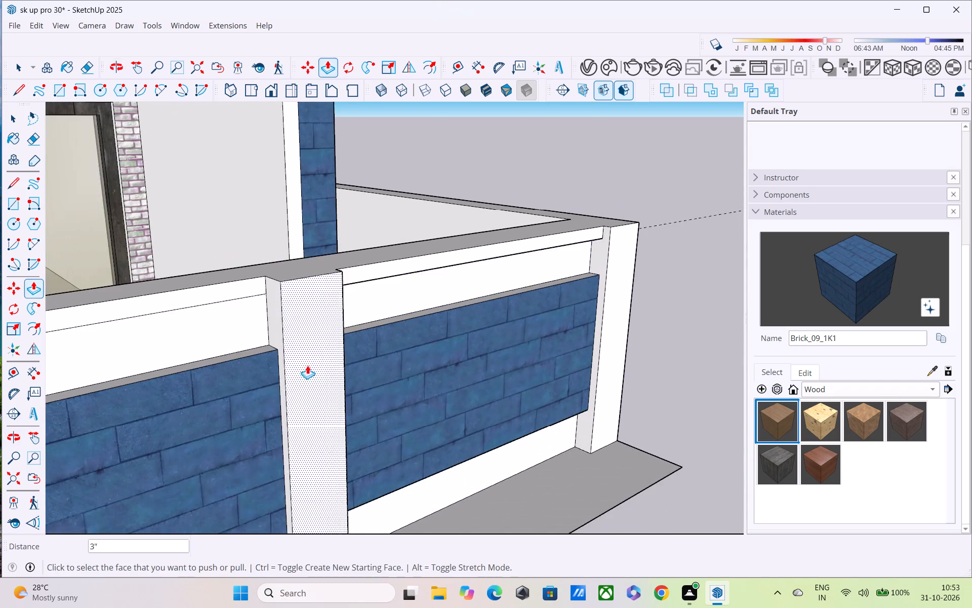
middle_click_drag(307, 365, 694, 230)
double_click(613, 157)
middle_click_drag(611, 176, 820, 224)
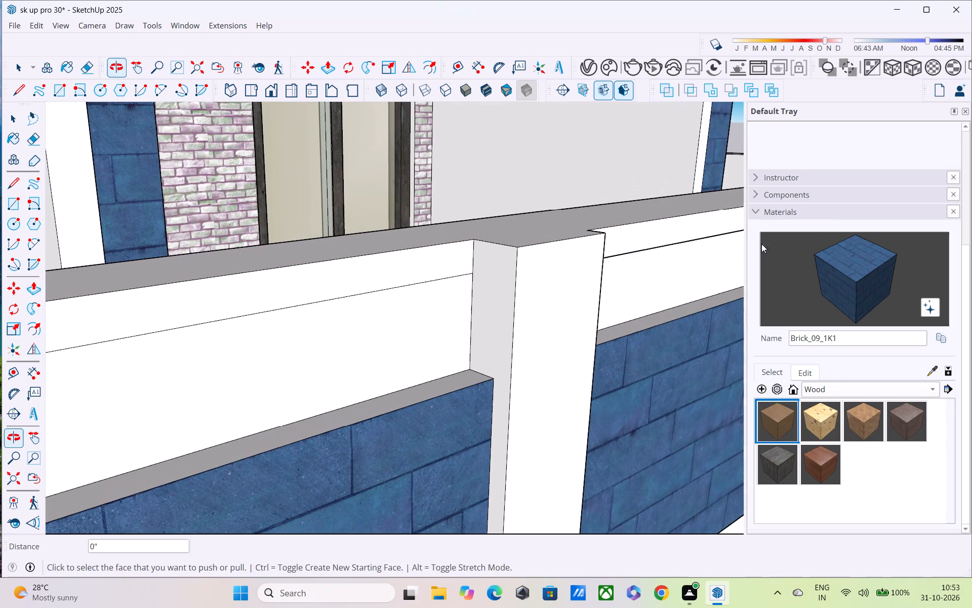
double_click(414, 279)
Draw a line along the guide on the short wall across the gate, from its outer corner to the gate post.
scroll(451, 306, "down", 3)
middle_click_drag(467, 332, 418, 308)
scroll(416, 281, "down", 2)
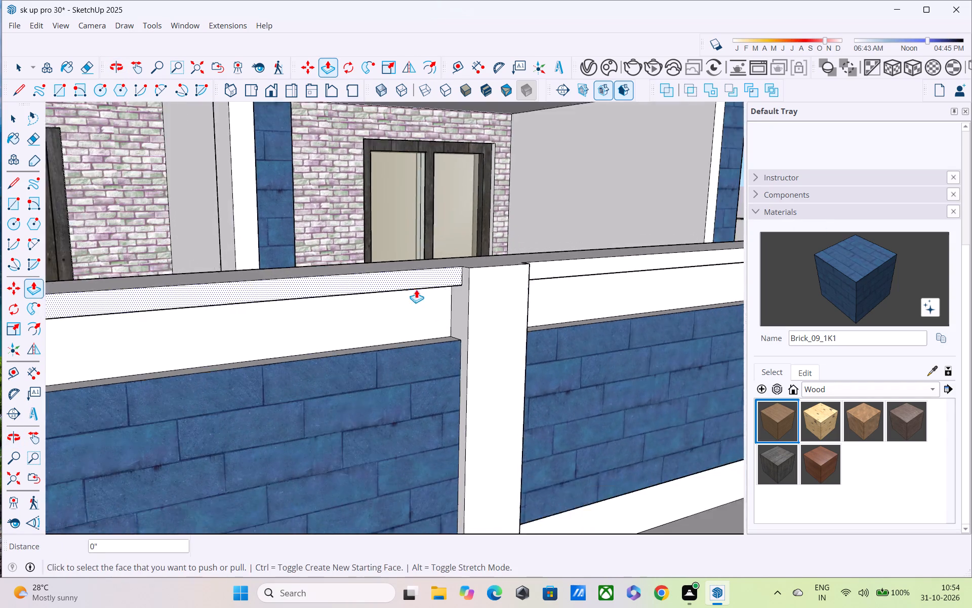
scroll(416, 289, "down", 7)
middle_click_drag(408, 310, 620, 298)
scroll(620, 298, "up", 1, "shift")
scroll(595, 312, "down", 5)
middle_click_drag(316, 368, 936, 283, "shift")
middle_click_drag(892, 281, 890, 281)
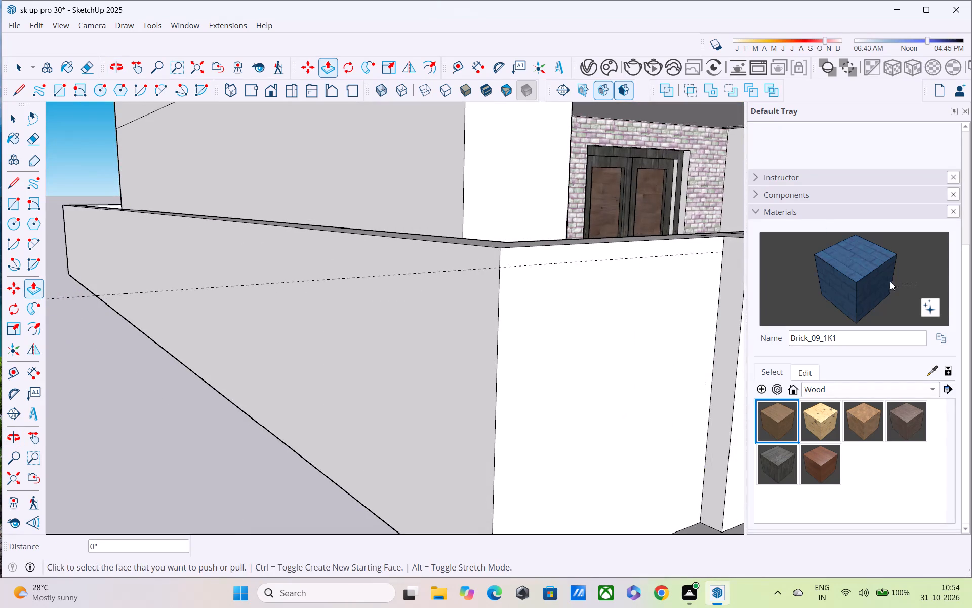
middle_click_drag(890, 281, 887, 281)
middle_click_drag(722, 320, 529, 317)
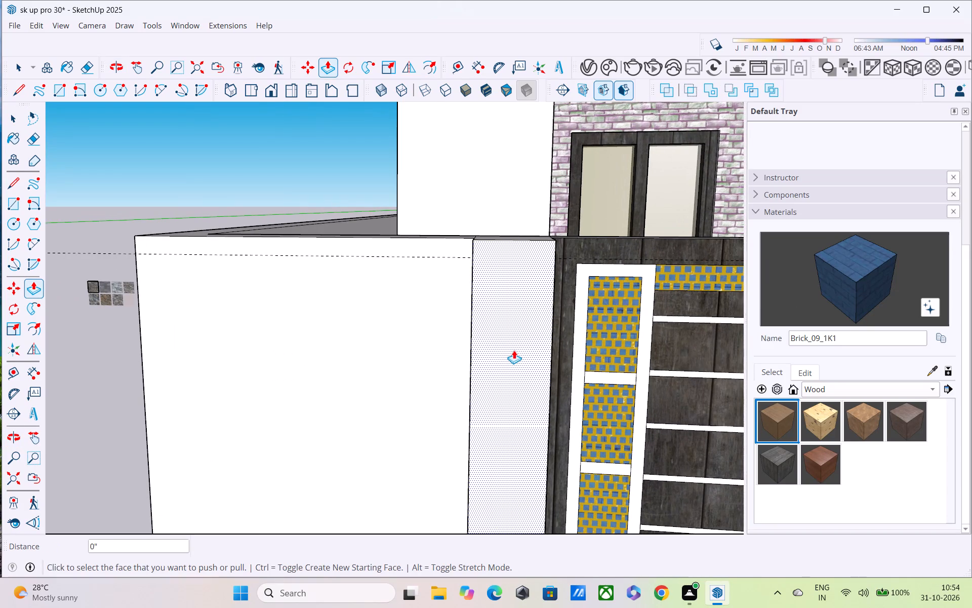
key("l")
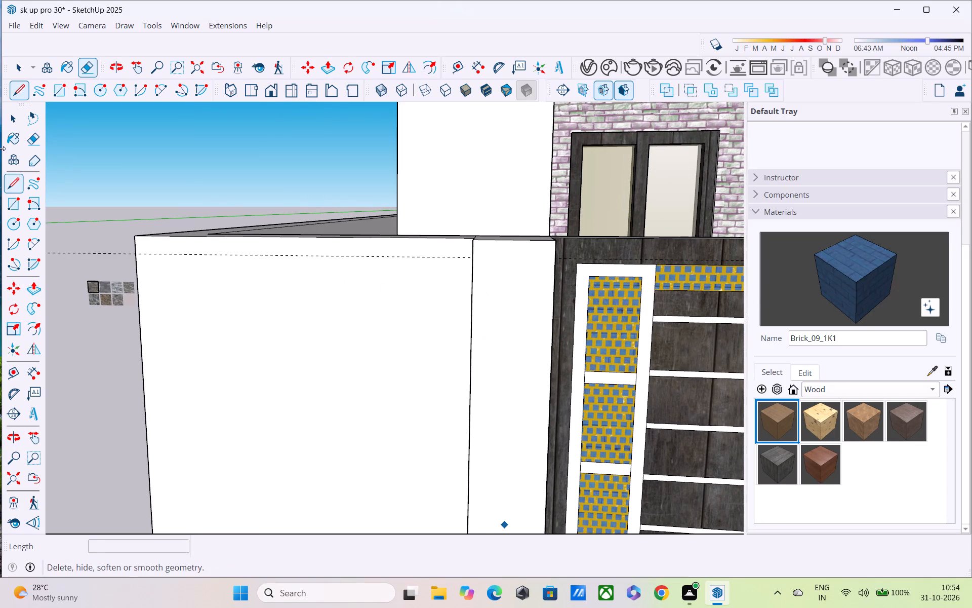
left_click(136, 252)
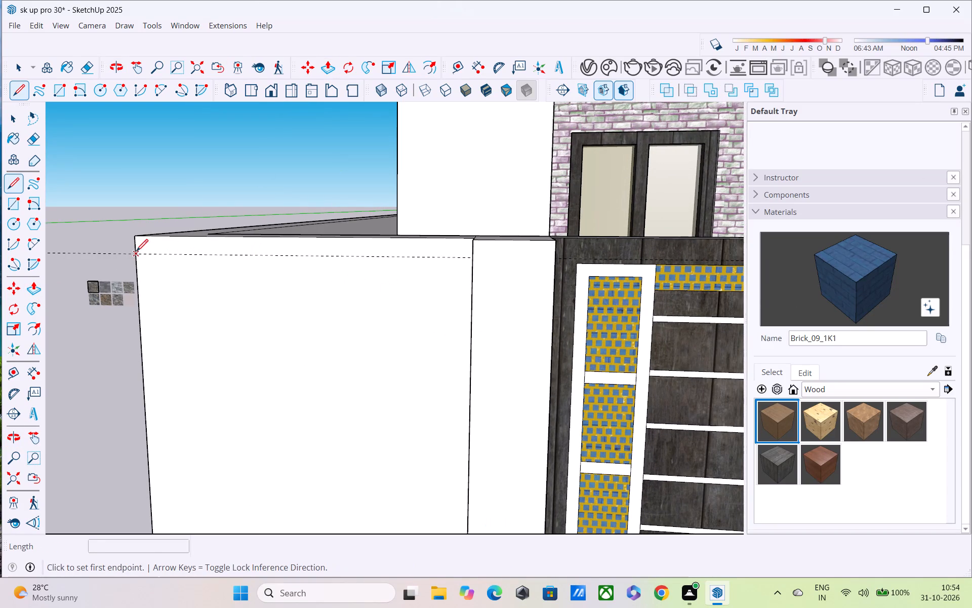
middle_click_drag(440, 274, 626, 286)
scroll(446, 261, "up", 2)
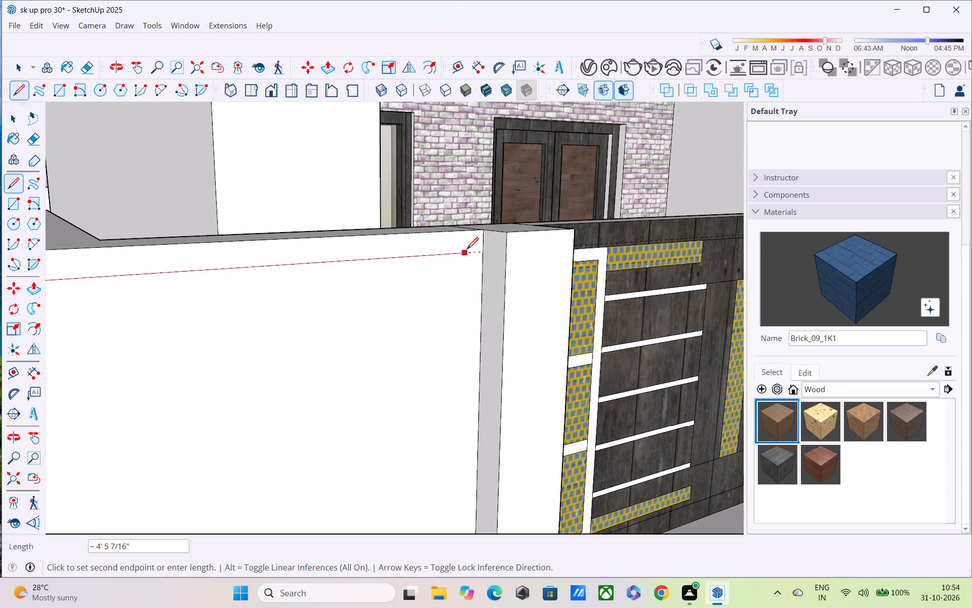
left_click(481, 252)
Repeat the 3" outward pull on the top strip of the short wall on the gate's other side.
key("p")
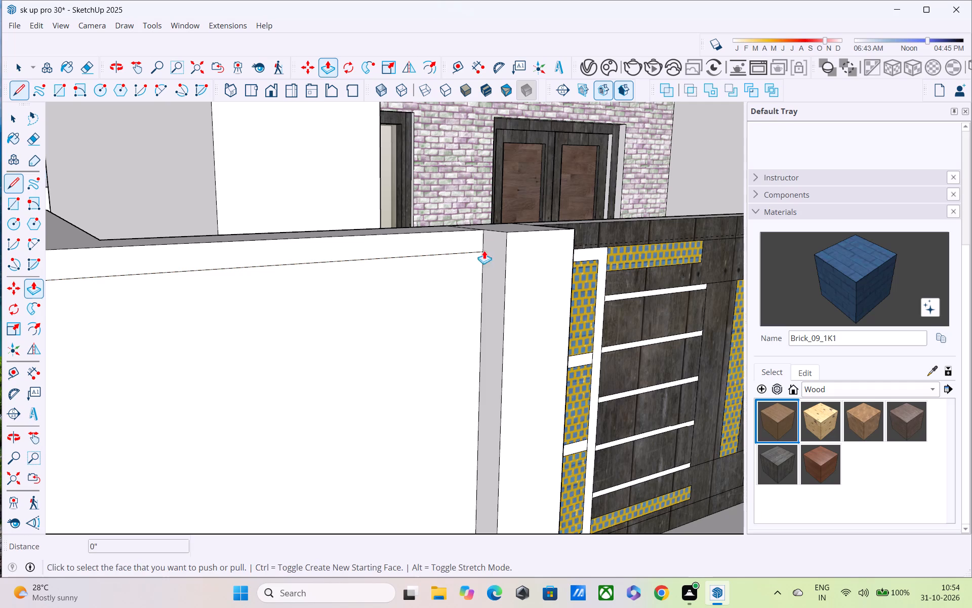
left_click(450, 240)
left_click(450, 240)
scroll(449, 239, "down", 4)
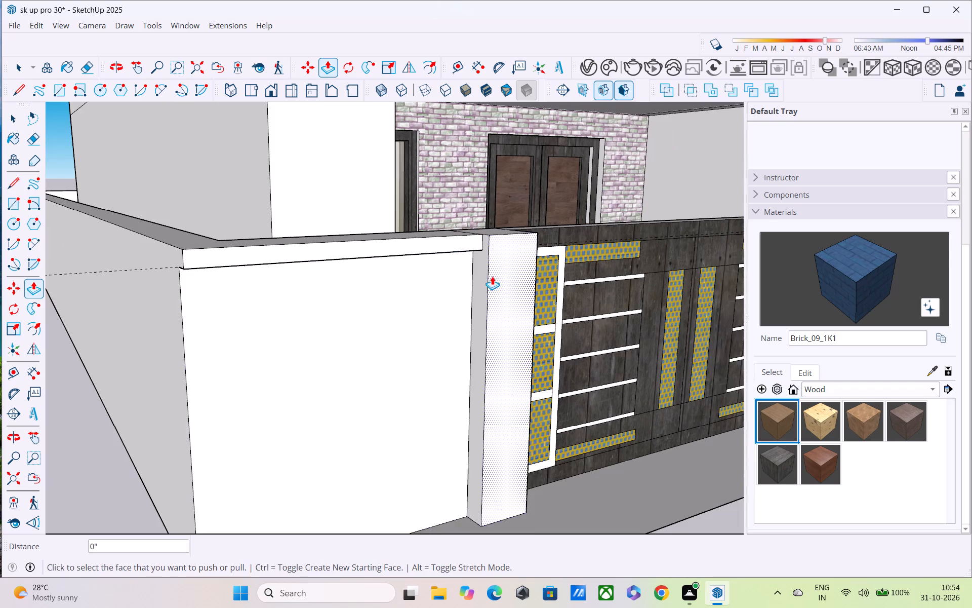
Look over the front gate and the full run of the boundary wall from several angles.
scroll(493, 269, "down", 4)
middle_click_drag(490, 274, 372, 281)
scroll(376, 270, "down", 5)
middle_click_drag(455, 312, 437, 268)
scroll(440, 264, "down", 5)
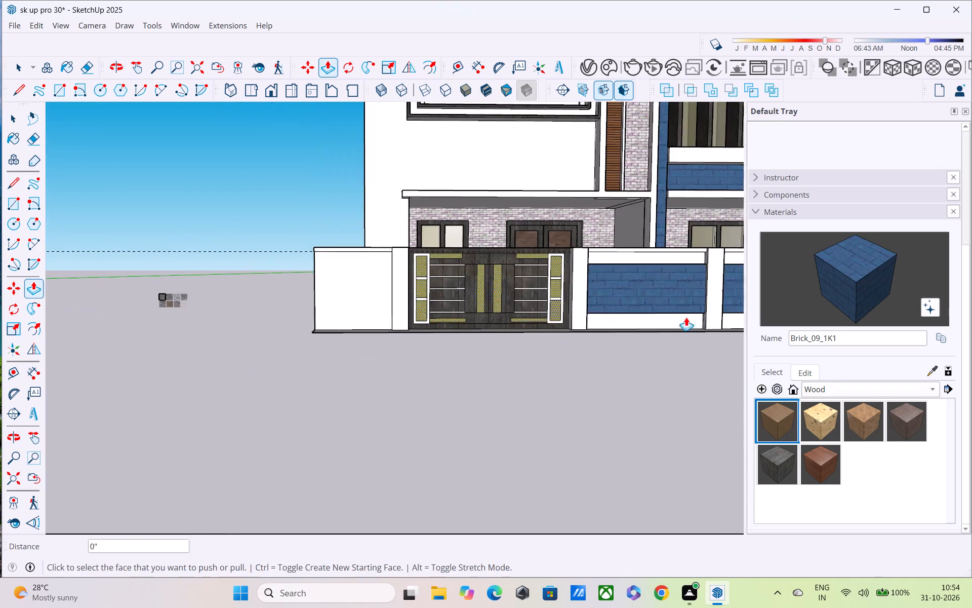
middle_click_drag(688, 310, 577, 268)
scroll(577, 268, "up", 1)
scroll(569, 268, "down", 10)
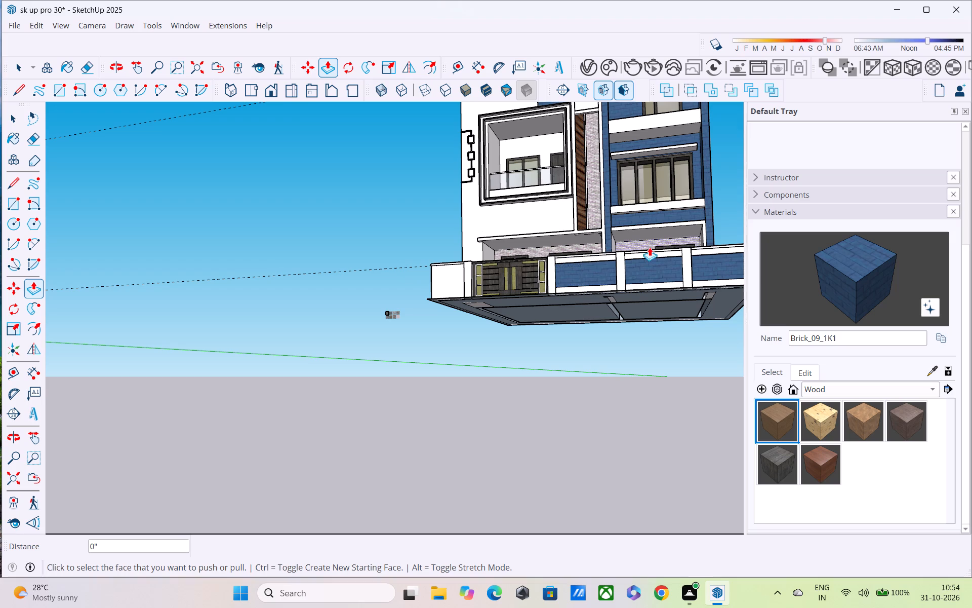
middle_click_drag(607, 263, 603, 329)
scroll(531, 325, "up", 4)
key("space")
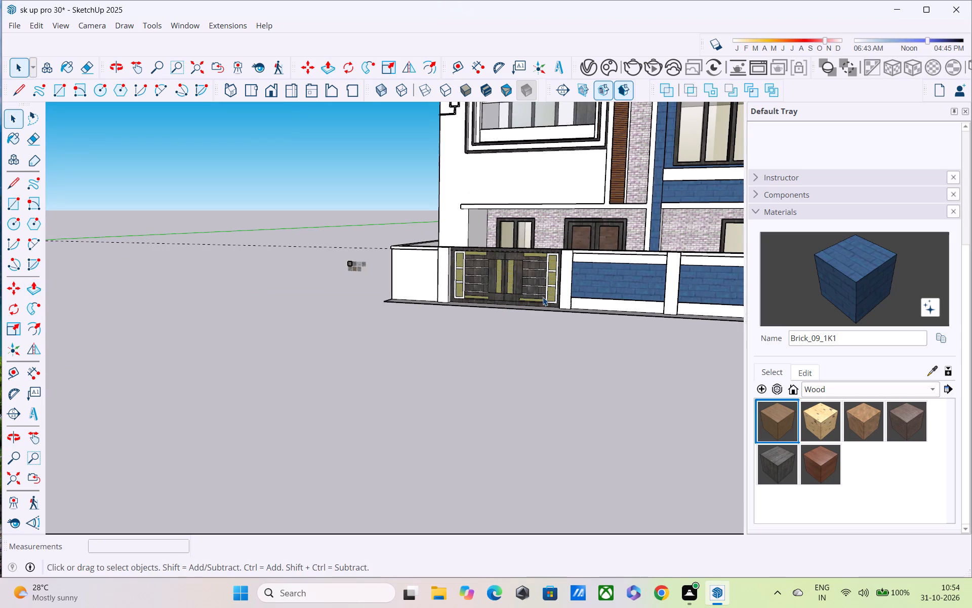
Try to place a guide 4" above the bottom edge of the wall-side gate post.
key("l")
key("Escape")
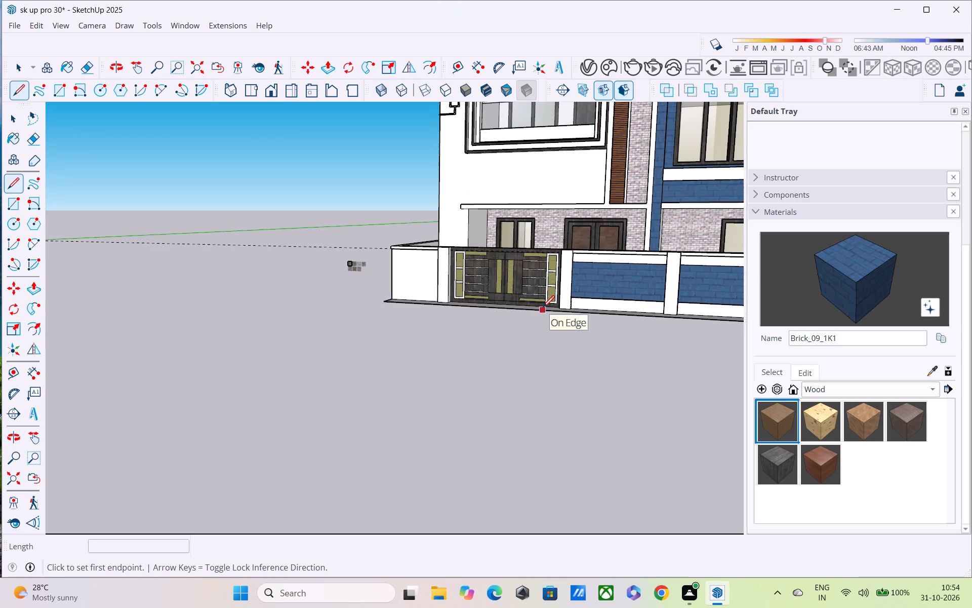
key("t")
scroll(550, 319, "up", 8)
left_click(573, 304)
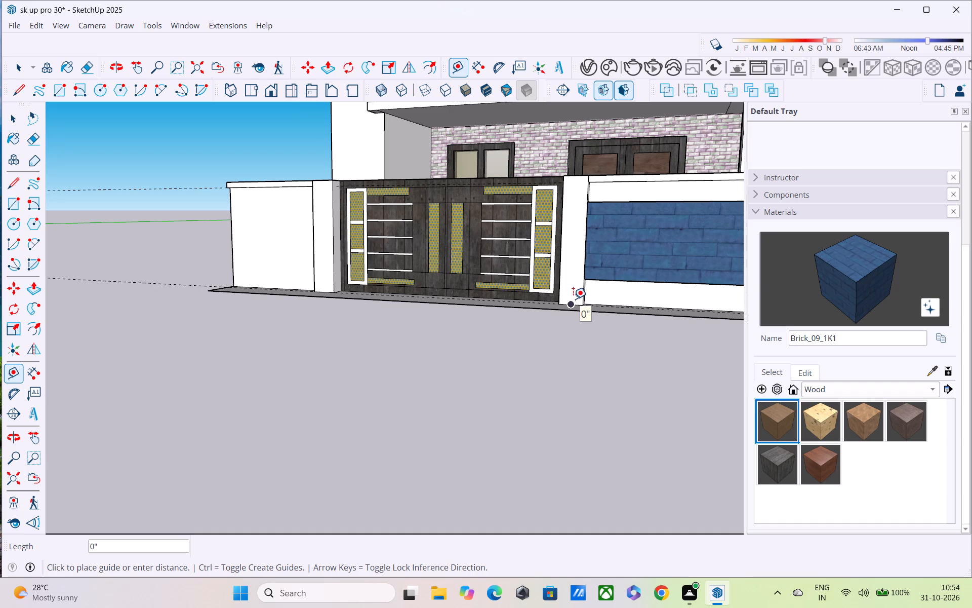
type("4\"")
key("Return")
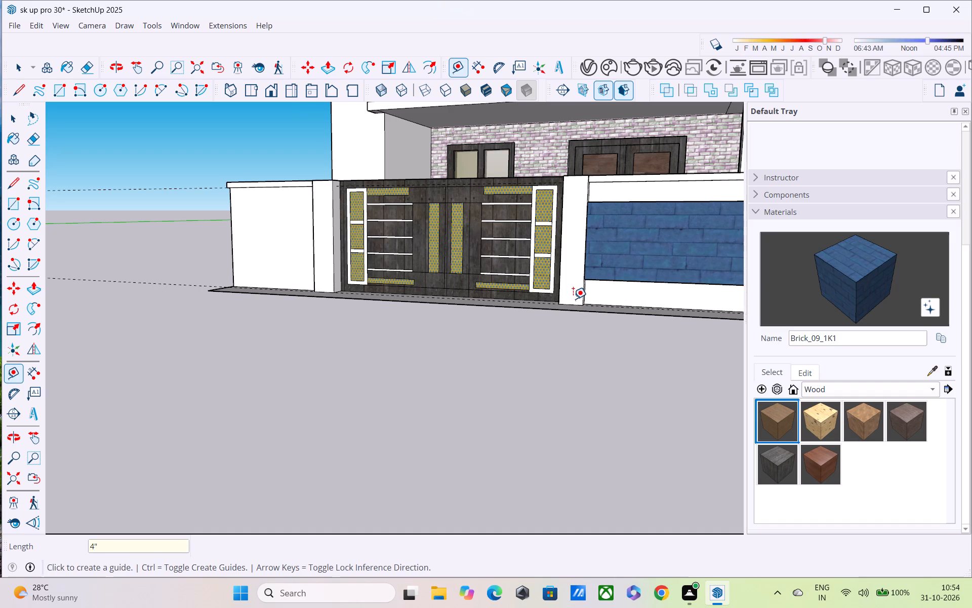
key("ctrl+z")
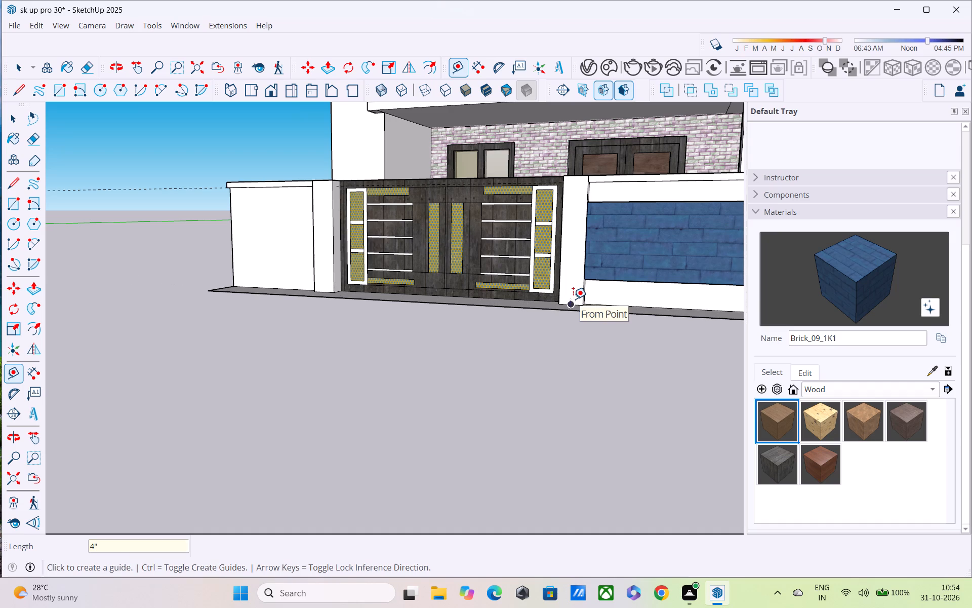
Place a guide 4" above the bottom edge of the post between the gate and the blue brick wall.
scroll(573, 299, "up", 3)
left_click(573, 306)
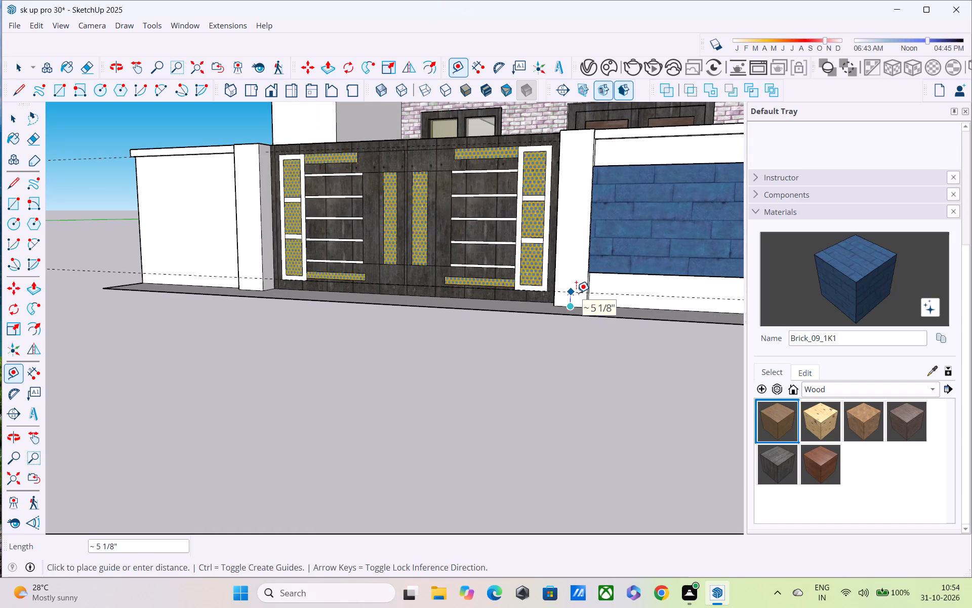
key("7")
key("BackSpace")
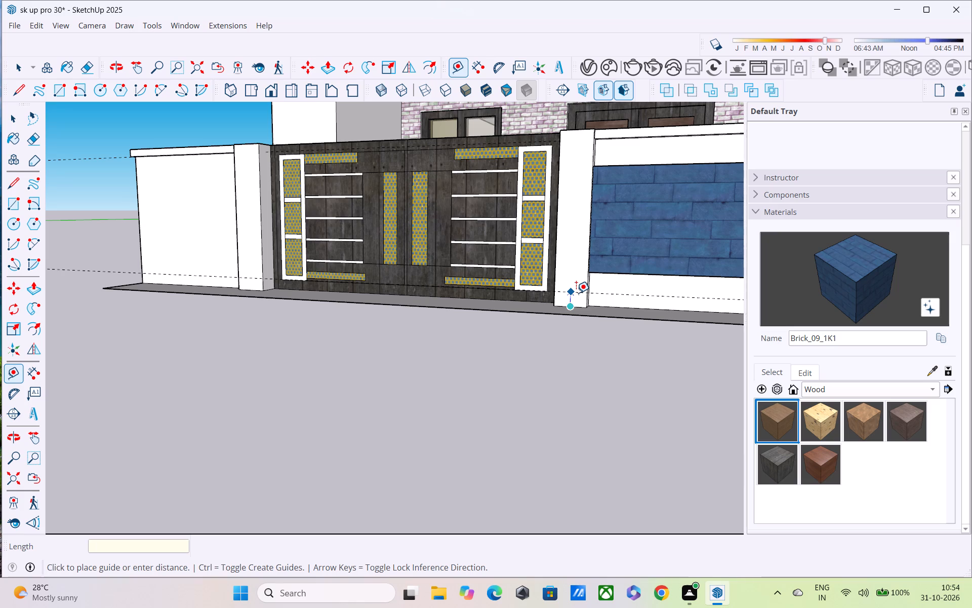
type("4\"")
key("Return")
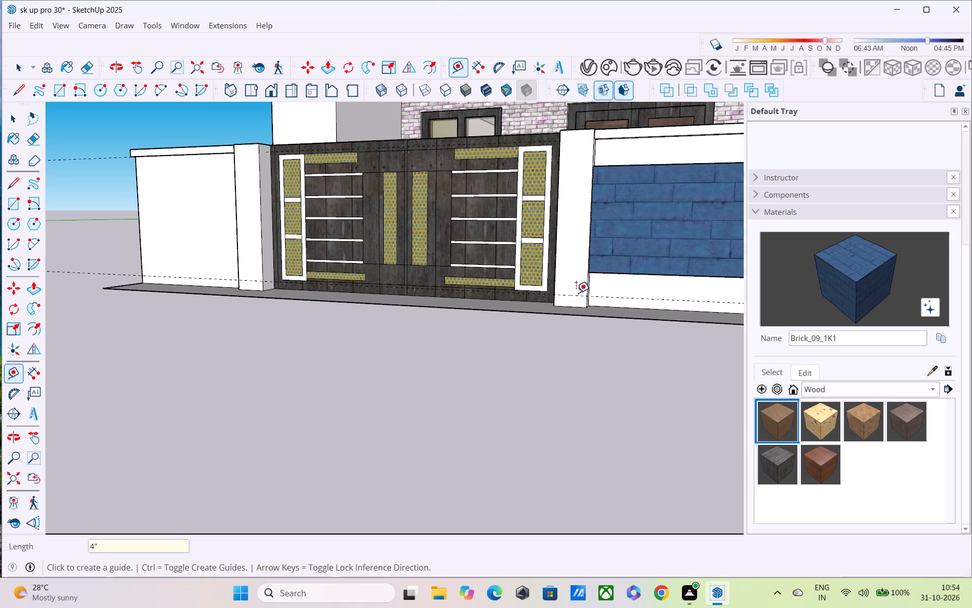
Draw a line along the guide across the front of each of the four posts of the blue brick wall.
key("l")
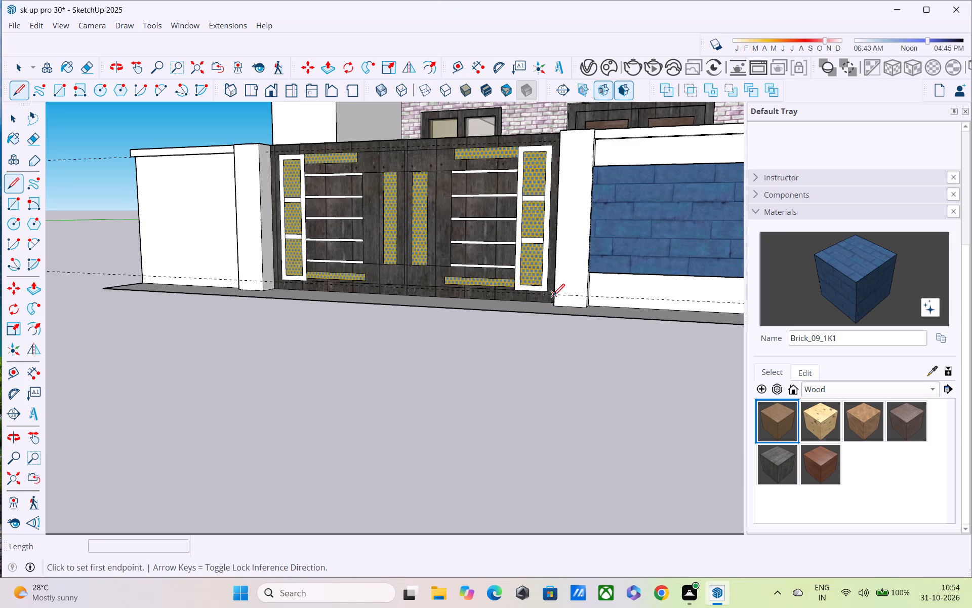
left_click(553, 297)
left_click(590, 297)
middle_click_drag(606, 315, 424, 225, "shift")
middle_click_drag(453, 239, 228, 343)
middle_click_drag(566, 267, 346, 343)
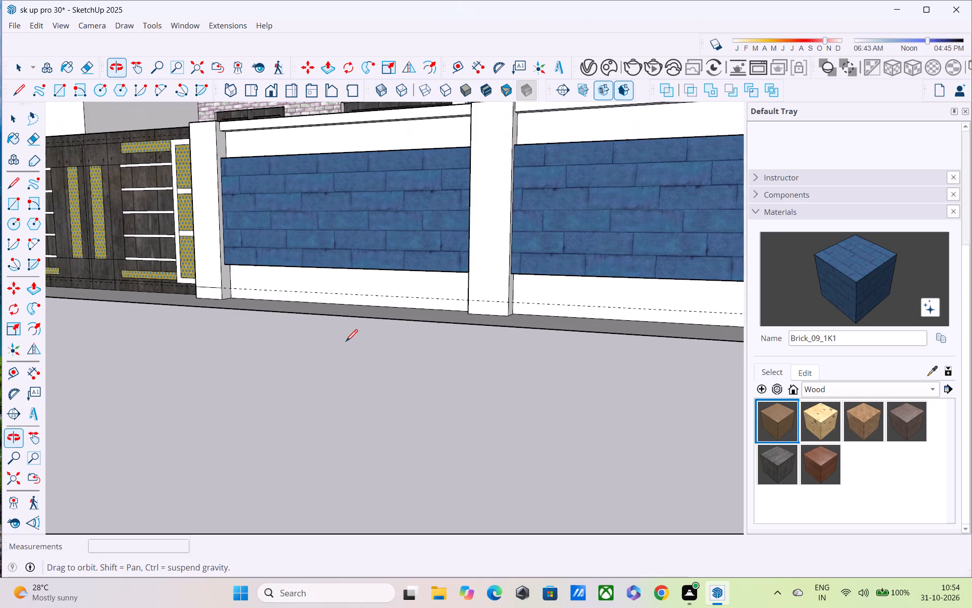
left_click(470, 302)
left_click(506, 303)
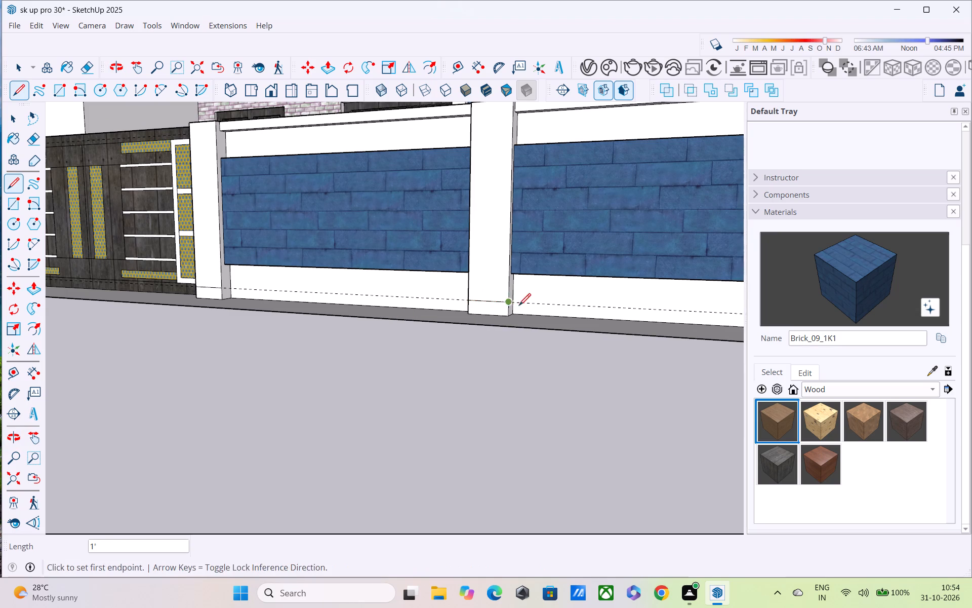
middle_click_drag(522, 308, 272, 301, "shift")
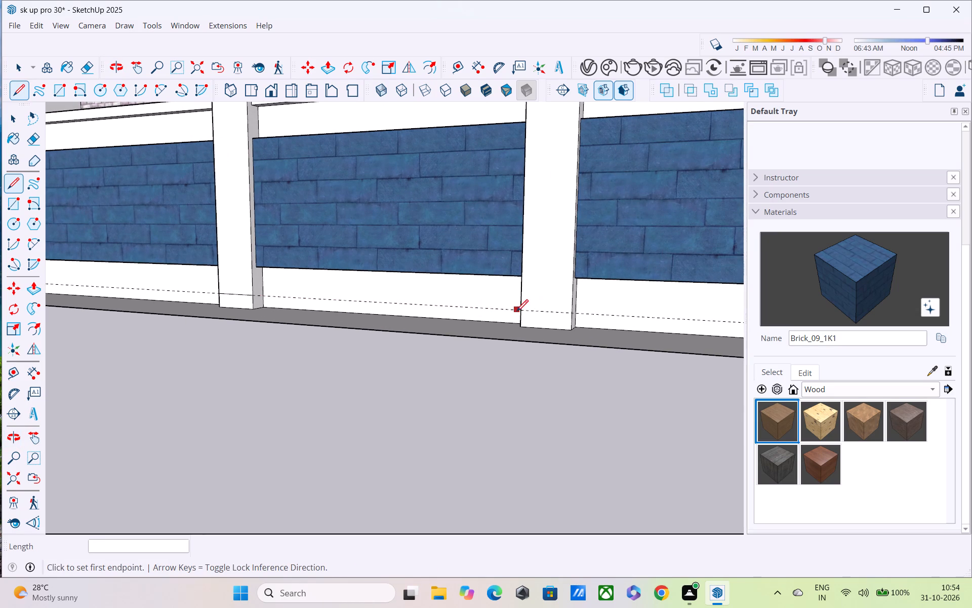
left_click(519, 312)
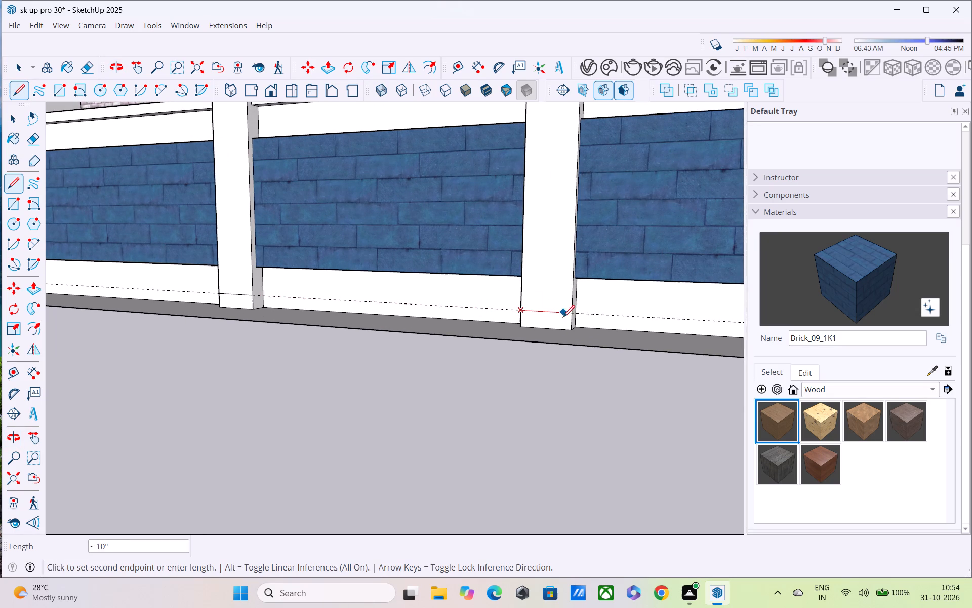
left_click(568, 316)
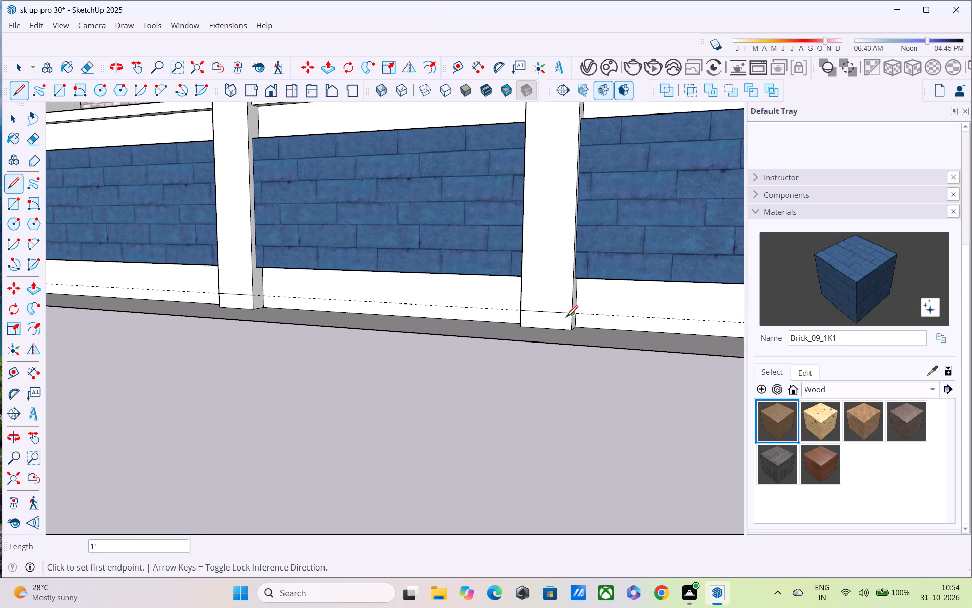
middle_click_drag(565, 319, 269, 311)
scroll(273, 319, "down", 4)
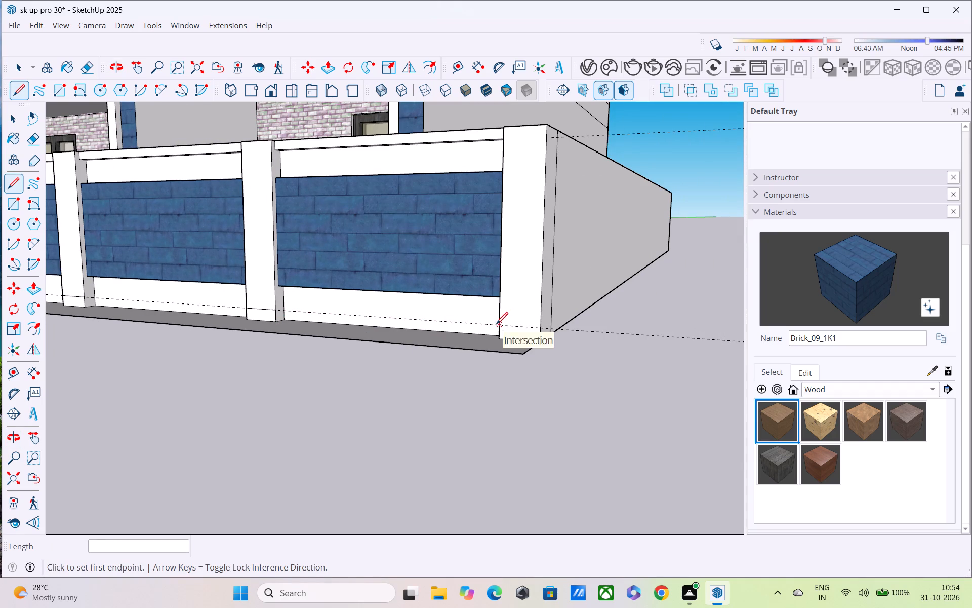
left_click(496, 325)
left_click(538, 331)
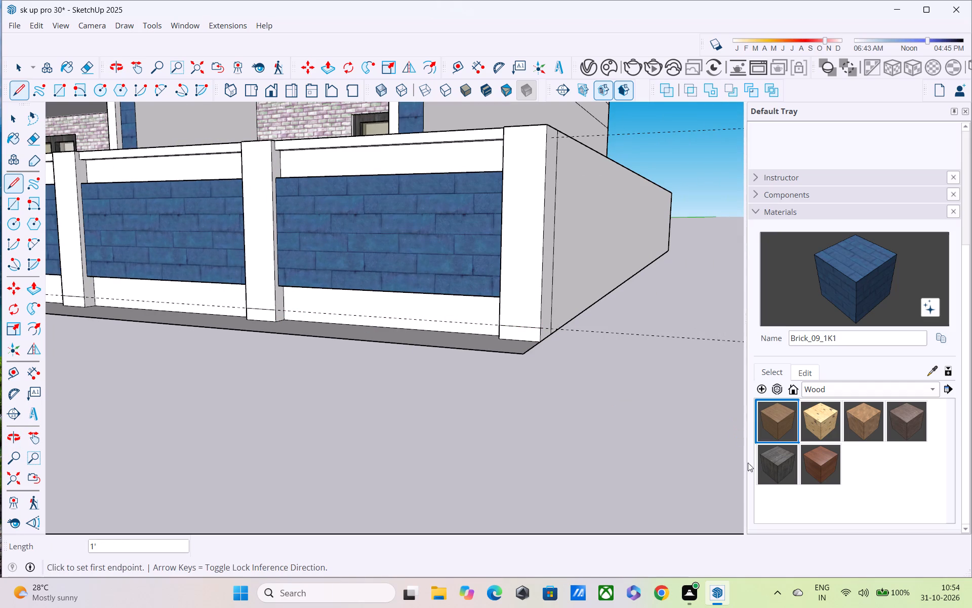
Paint the base strip of all four posts with the dark Wood_Planks_01_1K material.
left_click(773, 462)
left_click(531, 333)
middle_click_drag(516, 334, 735, 387)
left_click(444, 365)
middle_click_drag(615, 438, 658, 453, "shift")
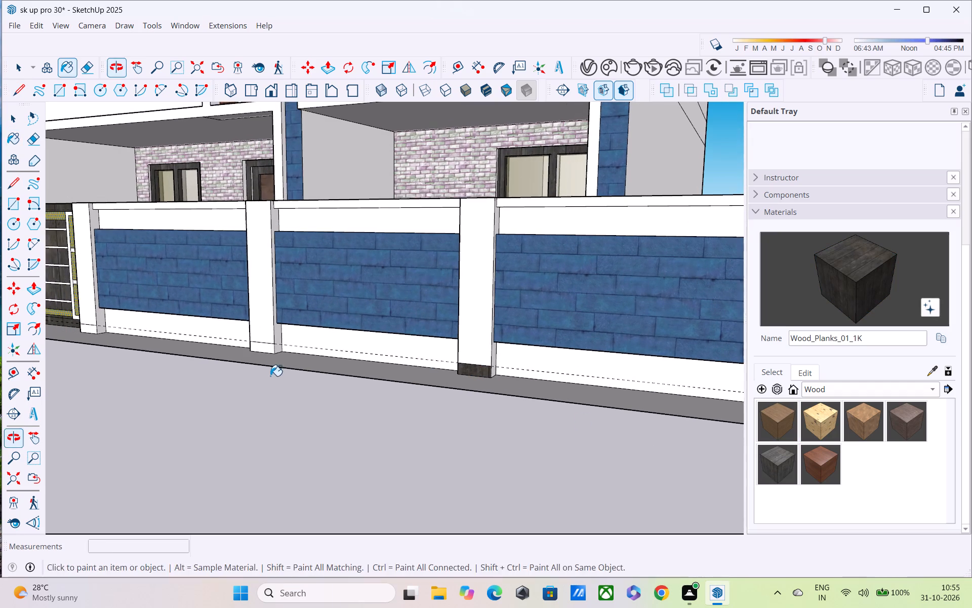
middle_click_drag(267, 373, 467, 444)
left_click(453, 415)
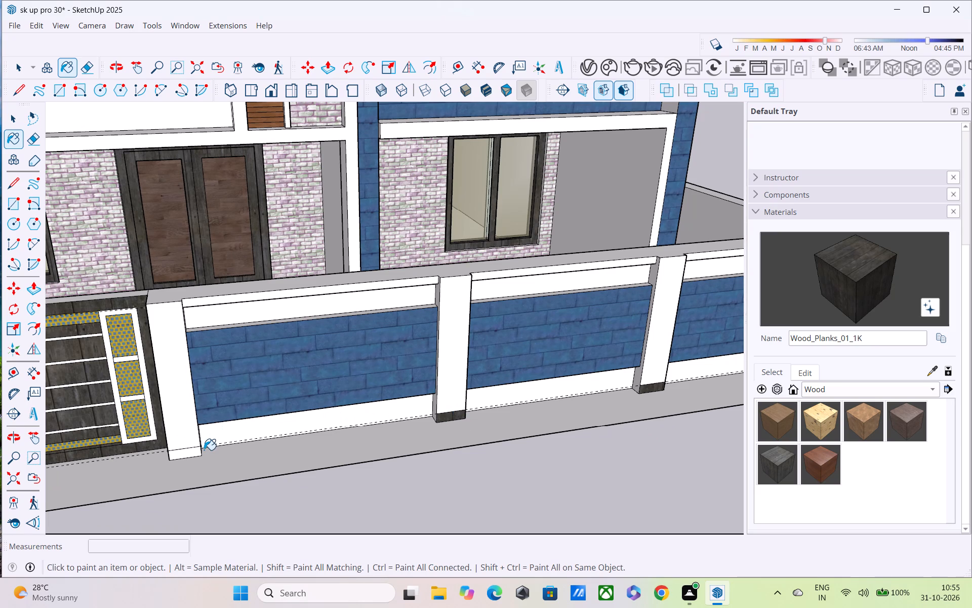
left_click(193, 452)
Examine the painted post bases and the gate and wall against the whole front elevation.
middle_click_drag(193, 453, 255, 432)
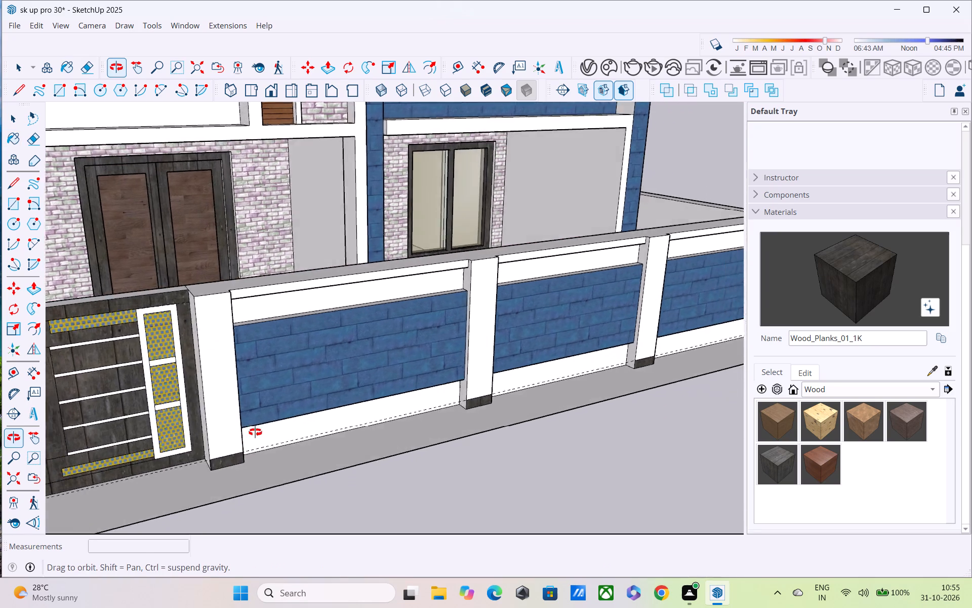
middle_click_drag(255, 432, 357, 423)
middle_click_drag(325, 470, 327, 374)
middle_click_drag(363, 398, 363, 399)
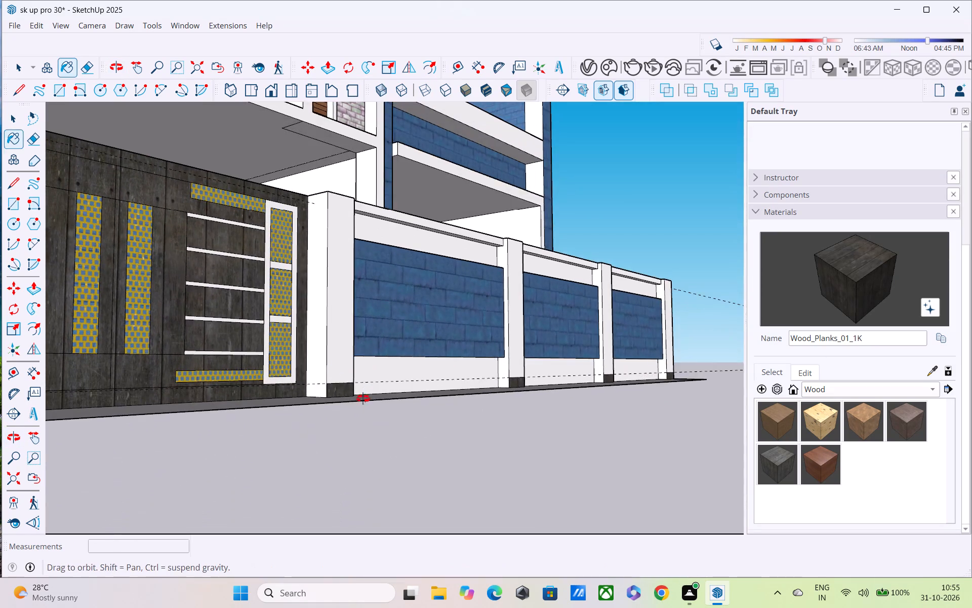
middle_click_drag(363, 399, 48, 453)
scroll(72, 440, "down", 4)
middle_click_drag(227, 430, 228, 385)
scroll(235, 375, "down", 4)
middle_click_drag(244, 393, 255, 382)
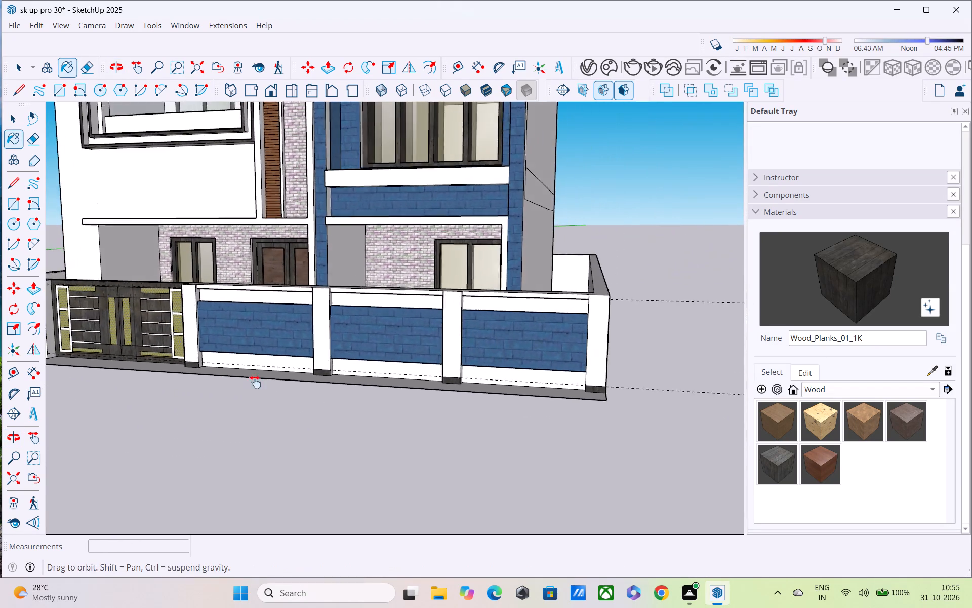
middle_click_drag(255, 382, 275, 362)
scroll(278, 357, "up", 1, "shift")
scroll(277, 354, "down", 5)
middle_click_drag(285, 350, 306, 325)
scroll(310, 322, "up", 1)
middle_click_drag(311, 322, 326, 428, "shift")
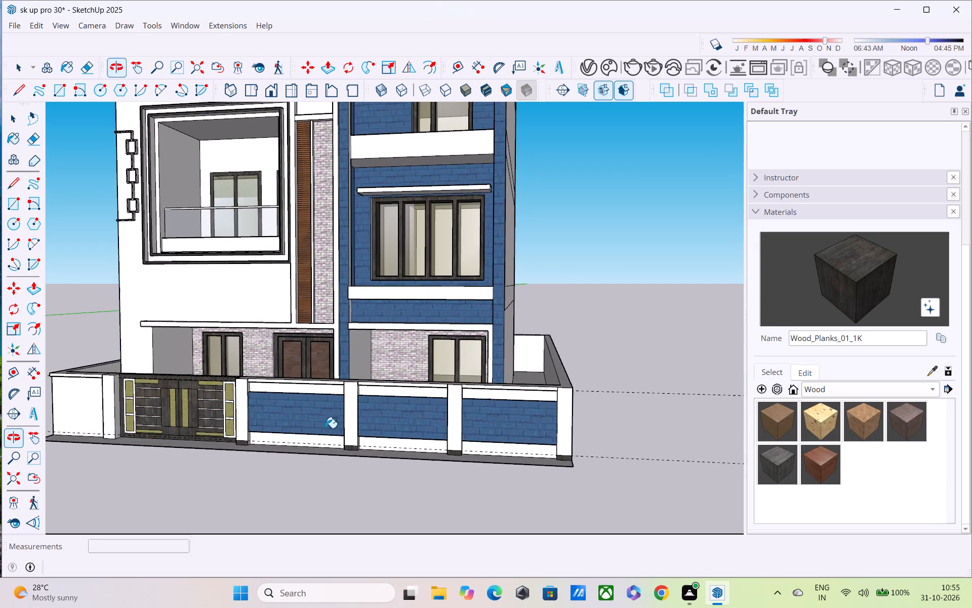
middle_click_drag(326, 428, 327, 428, "shift")
scroll(314, 427, "down", 3)
scroll(309, 507, "up", 3)
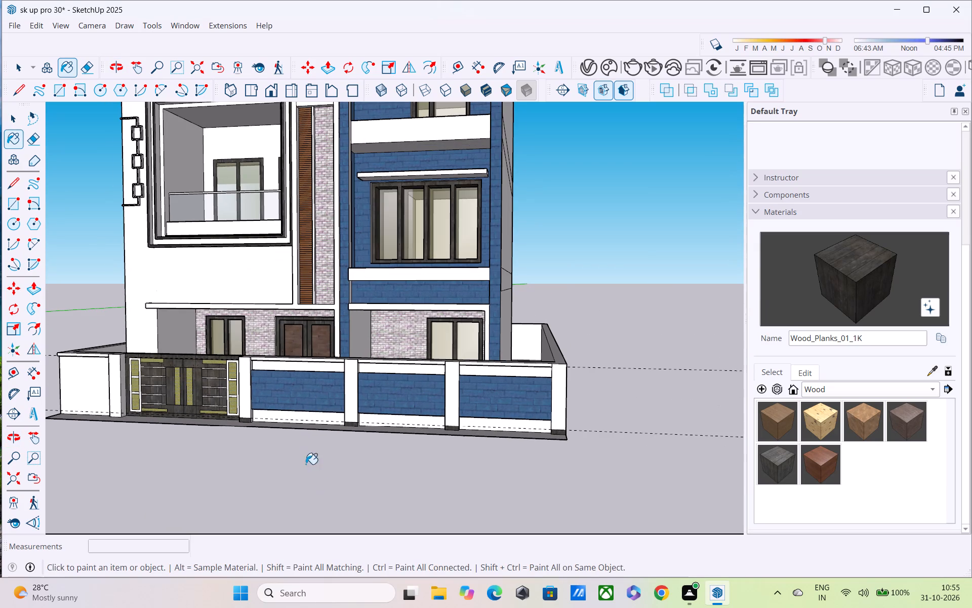
Draw two 1' lines across the wall top in line with both sides of the second post from the gate.
key("space")
scroll(318, 423, "up", 4)
scroll(389, 395, "down", 2)
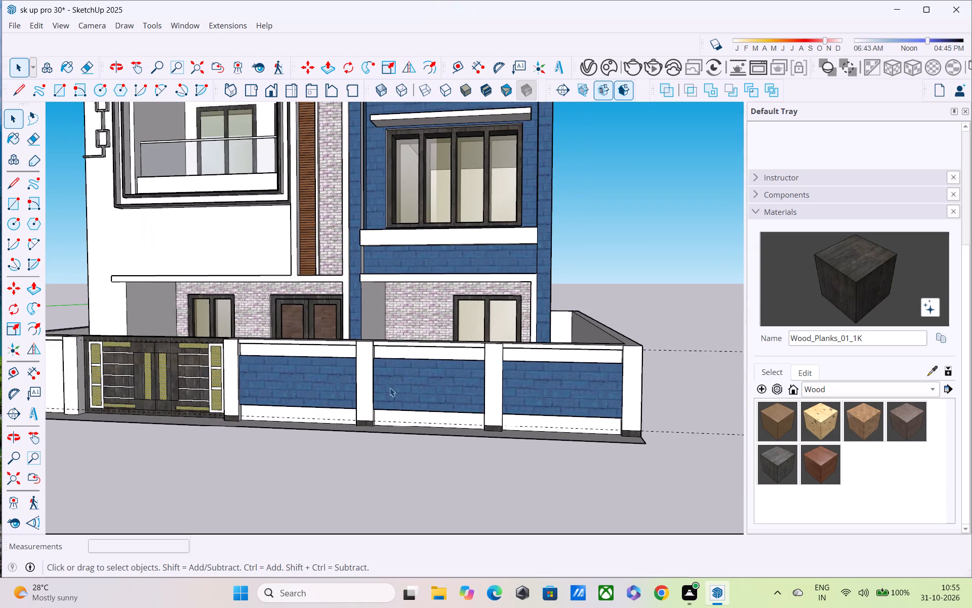
middle_click_drag(390, 388, 434, 492)
scroll(369, 390, "up", 7)
middle_click_drag(386, 378, 436, 505)
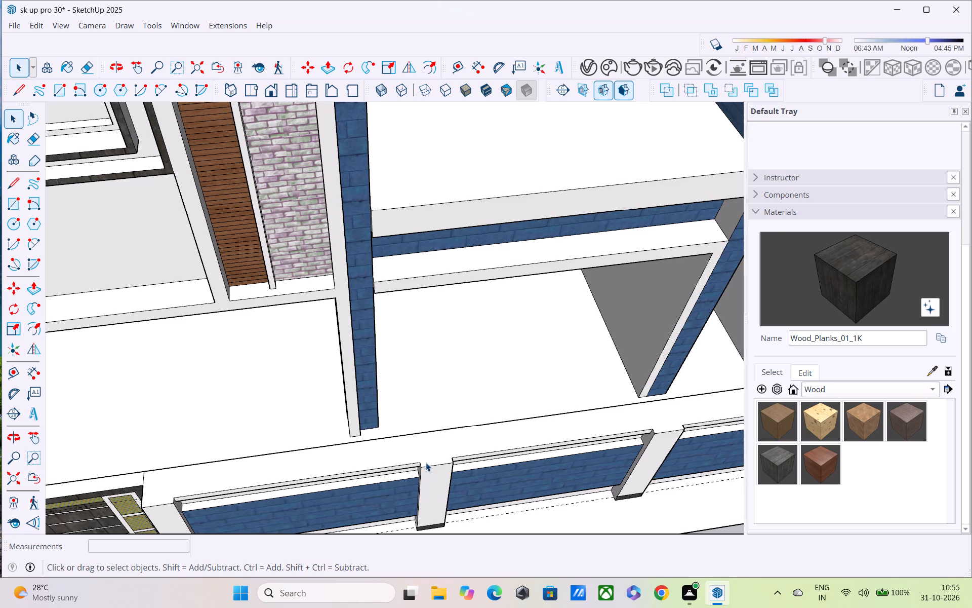
key("l")
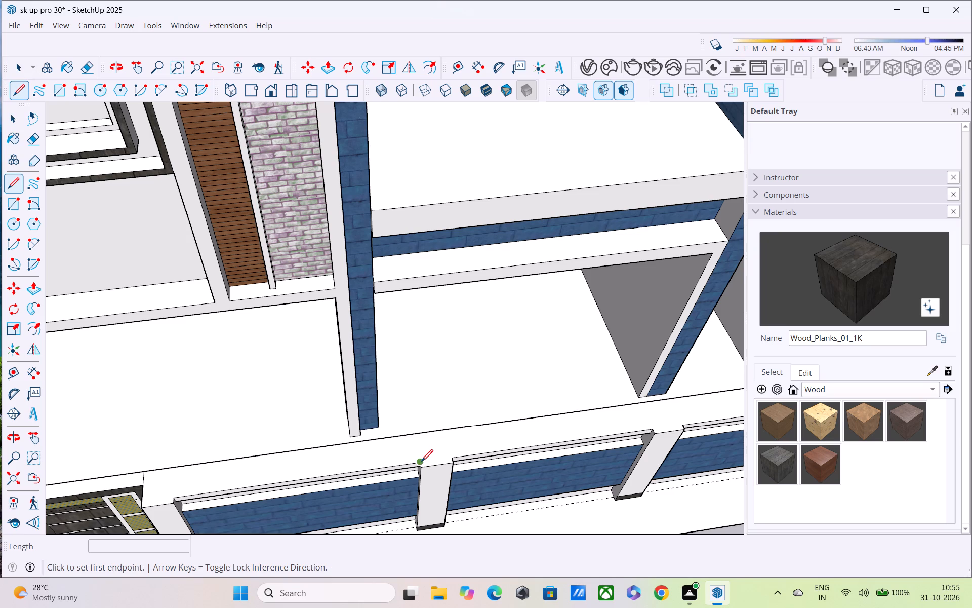
left_click(421, 463)
left_click(411, 438)
left_click(453, 461)
left_click(445, 432)
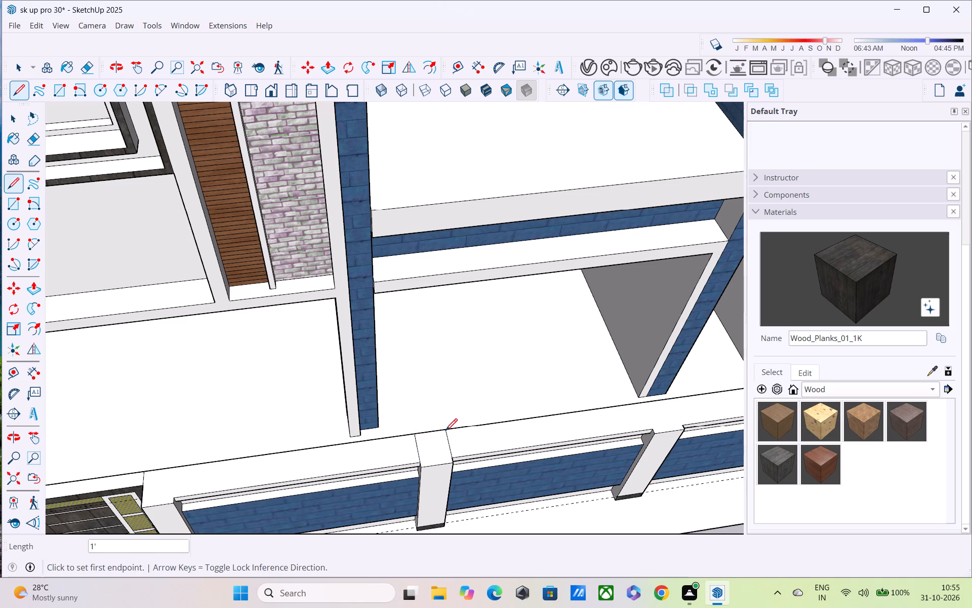
Pull the outlined top of the second post up by 3" to form a raised cap.
key("p")
left_click(428, 443)
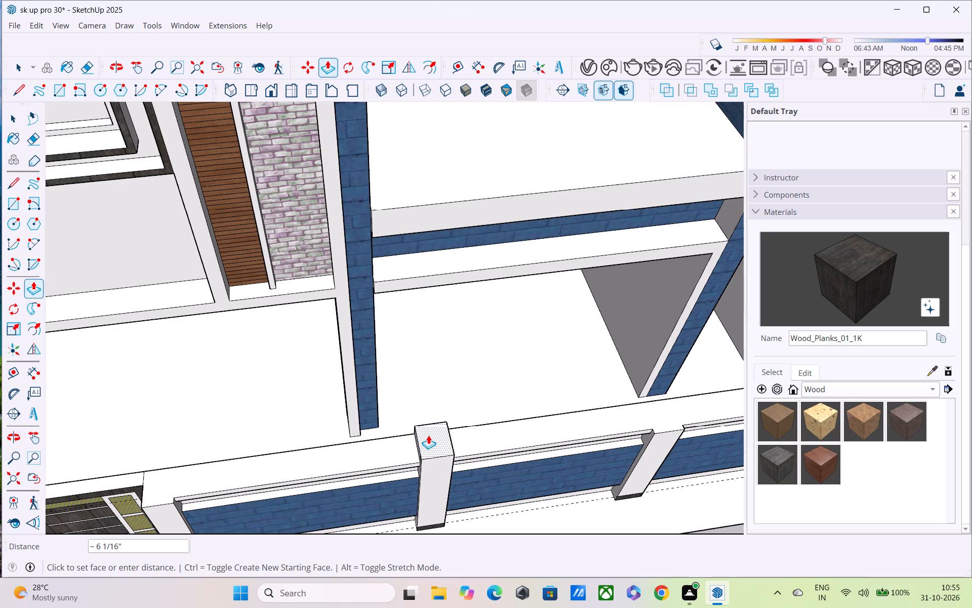
type("3\"")
key("Return")
Extend both side faces of the second post's raised cap outward by 3" along the wall.
scroll(431, 427, "up", 2)
middle_click_drag(430, 437, 500, 406)
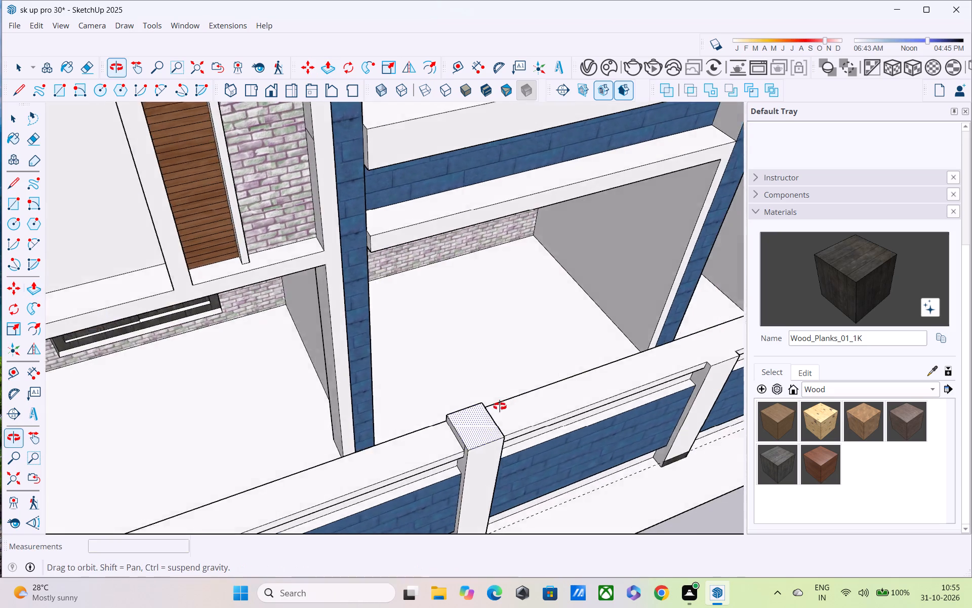
middle_click_drag(500, 406, 521, 389)
middle_click_drag(489, 445, 521, 416)
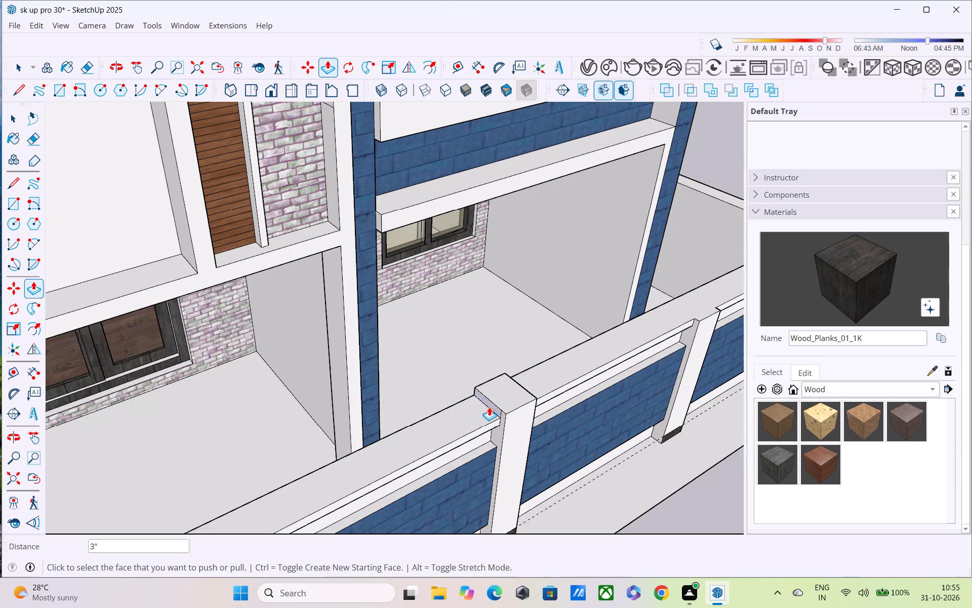
left_click(487, 399)
double_click(487, 400)
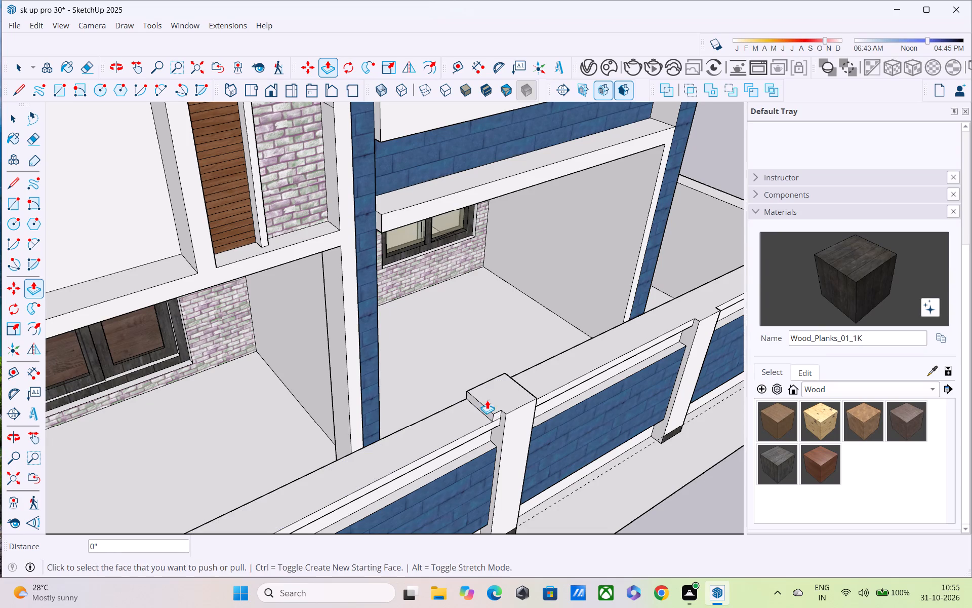
scroll(517, 408, "up", 1)
middle_click_drag(517, 415, 391, 406)
scroll(452, 410, "up", 3)
middle_click_drag(461, 410, 354, 386)
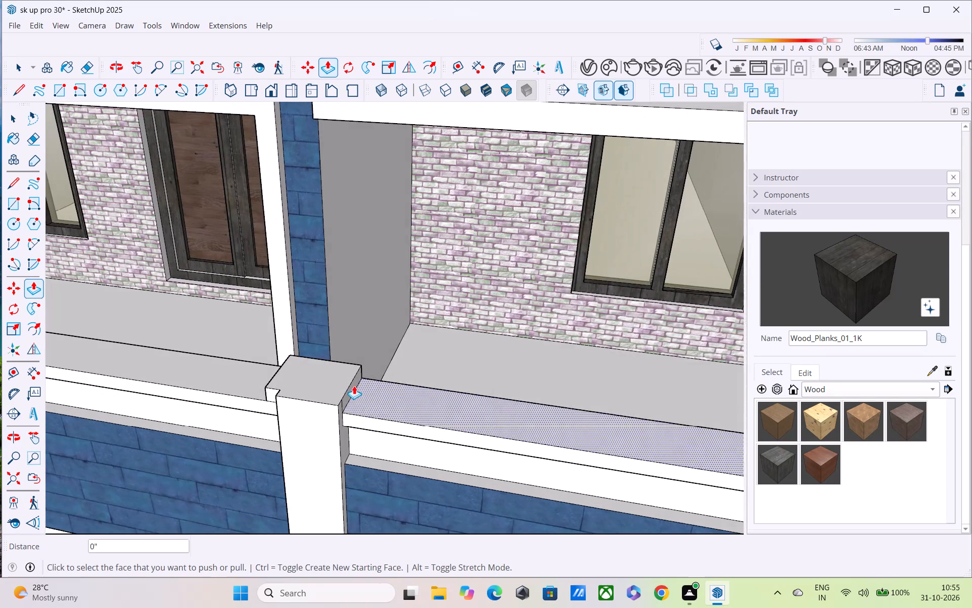
scroll(346, 397, "up", 1)
double_click(352, 395)
scroll(342, 408, "up", 1)
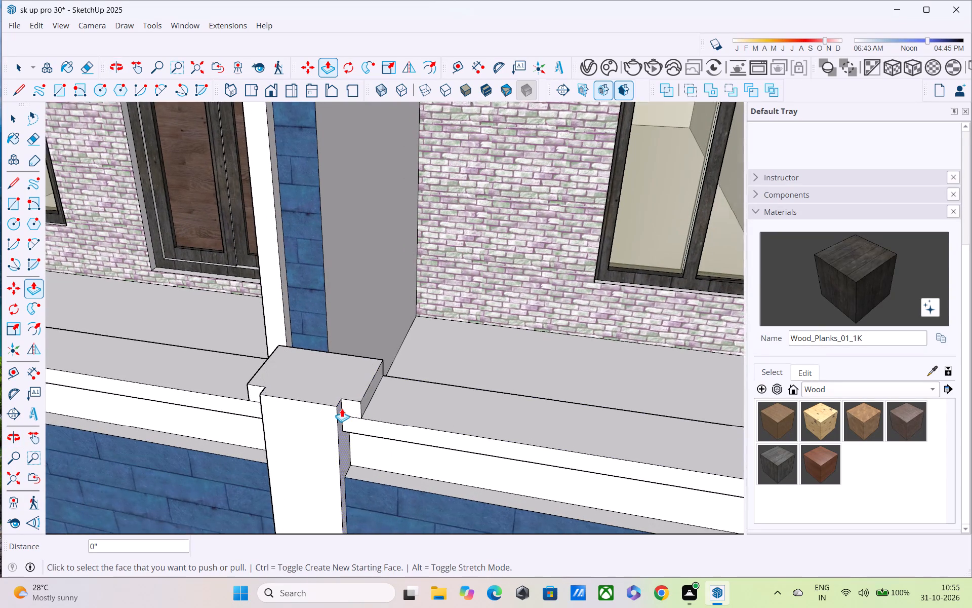
scroll(342, 408, "up", 1)
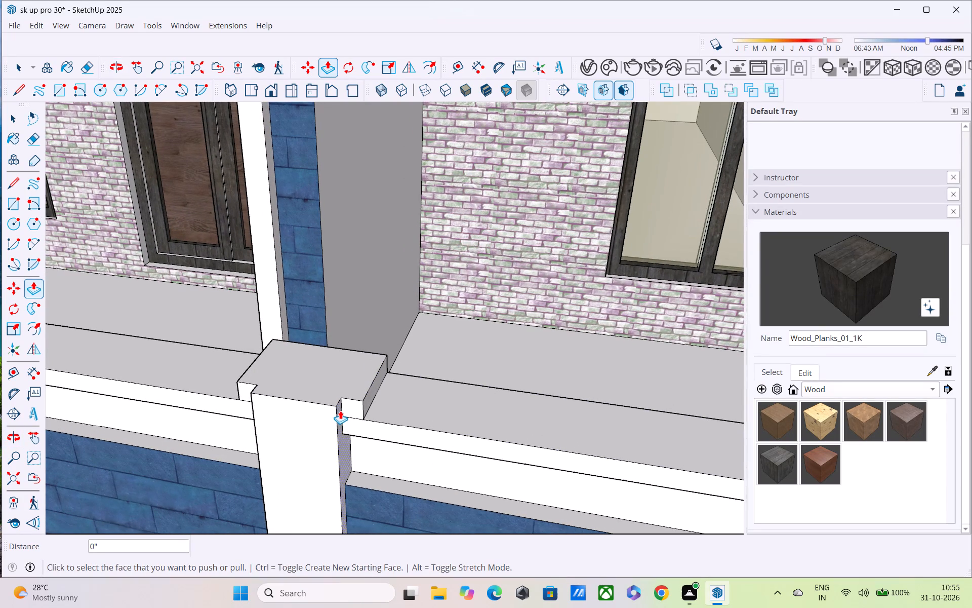
Bring the front faces of both overhangs on the second post's cap forward, flush with the post's front face.
middle_click_drag(340, 410, 308, 399)
double_click(330, 397)
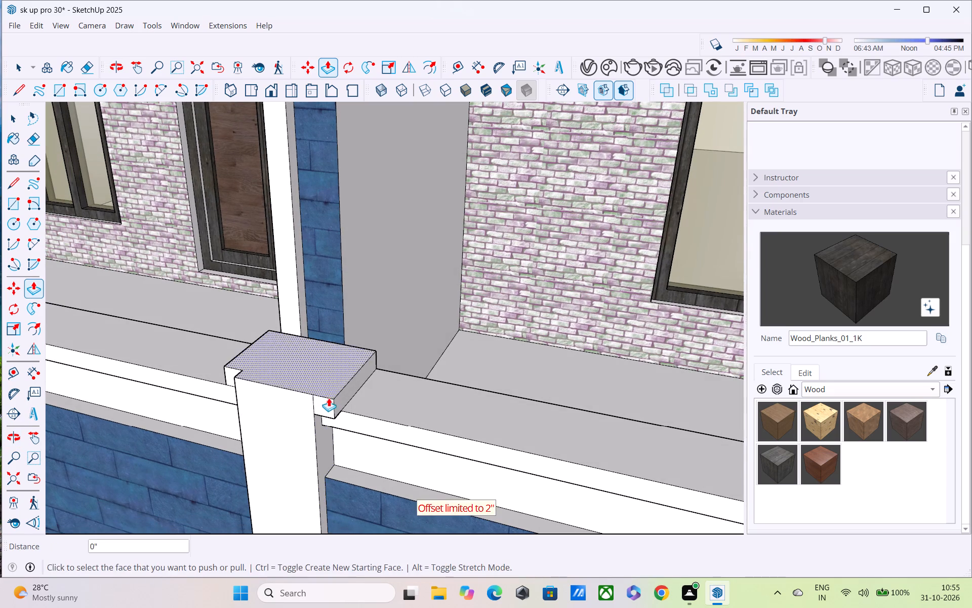
middle_click_drag(326, 401, 411, 397)
scroll(343, 432, "up", 1)
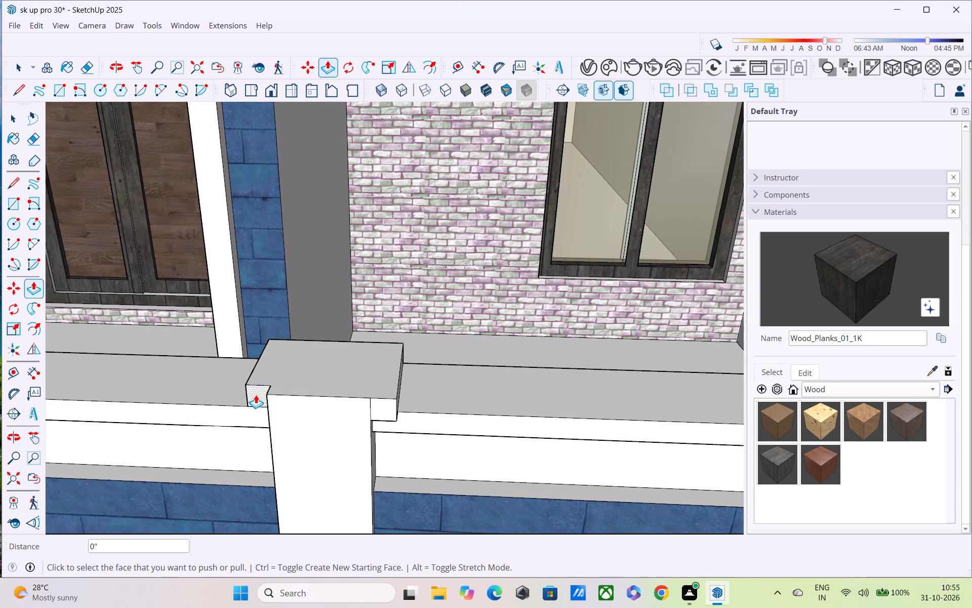
left_click(257, 395)
left_click(257, 395)
Draw two 1' lines across the wall top in line with both sides of the third post from the gate.
scroll(258, 393, "down", 4)
middle_click_drag(336, 449, 340, 370)
scroll(342, 366, "up", 1)
scroll(343, 355, "down", 3)
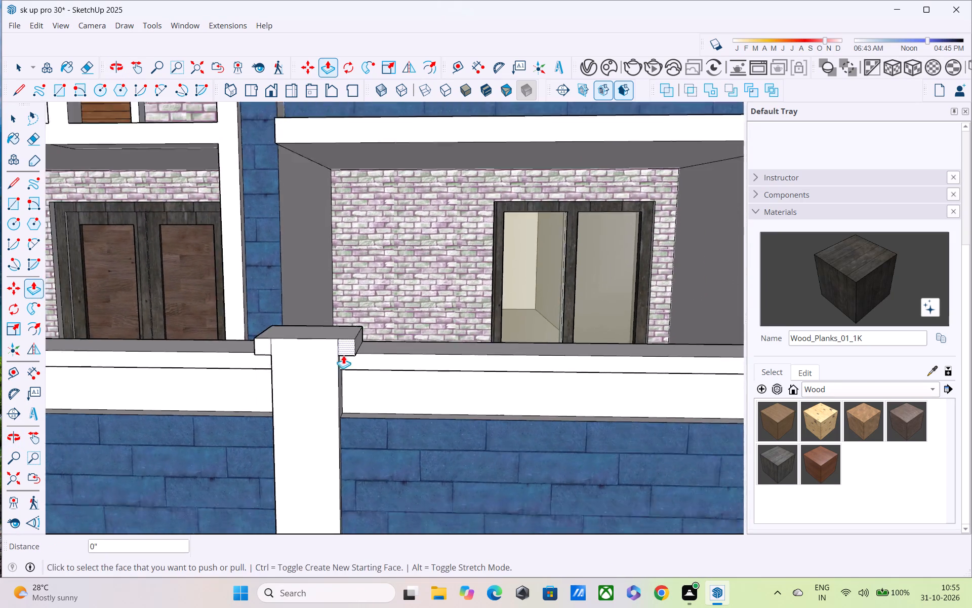
scroll(343, 355, "down", 2)
middle_click_drag(367, 409, 368, 340)
scroll(368, 338, "up", 1)
scroll(368, 338, "down", 6)
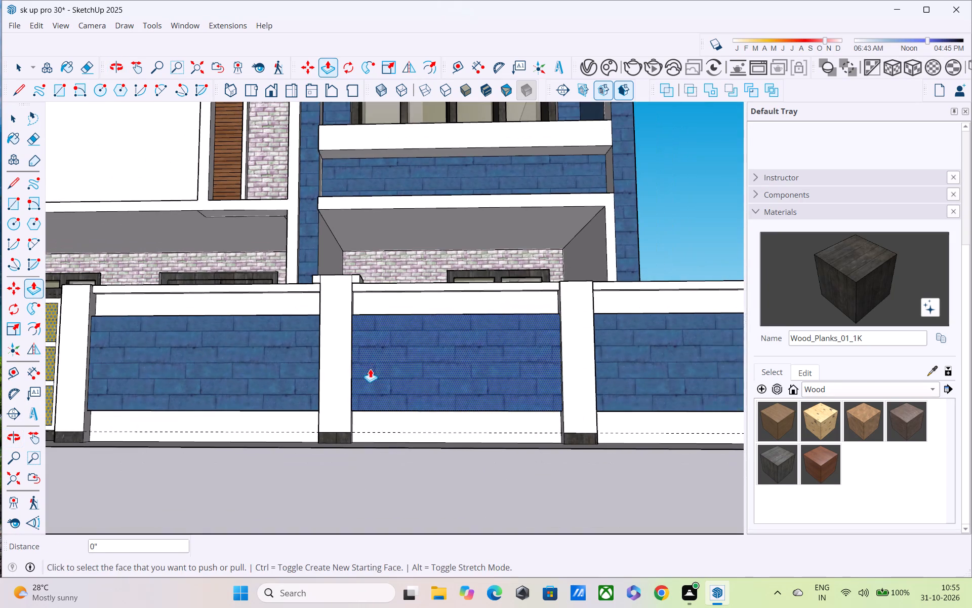
middle_click_drag(370, 369, 328, 476, "shift")
middle_click_drag(451, 410, 397, 539)
middle_click_drag(410, 533, 329, 475, "shift")
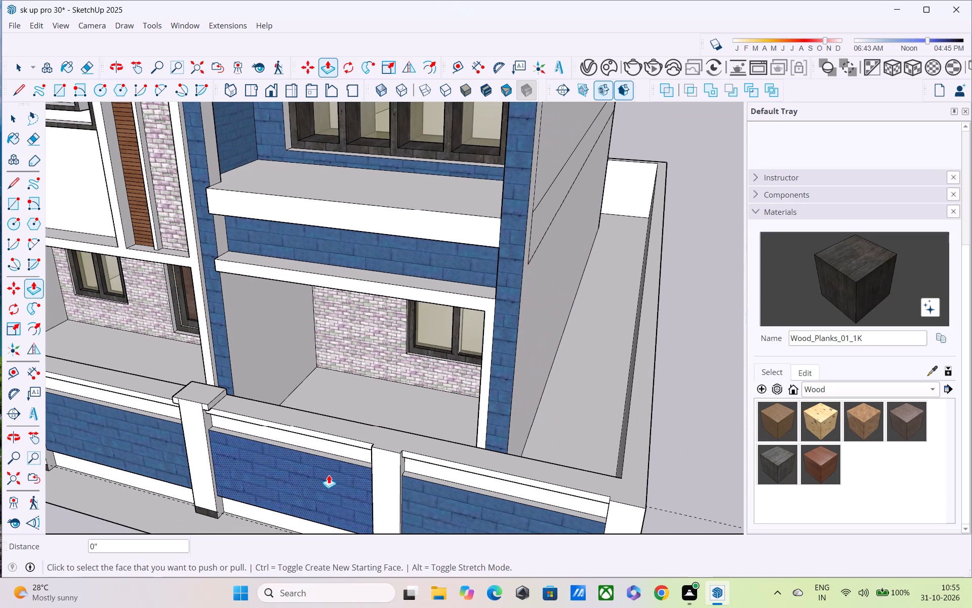
key("l")
scroll(400, 486, "up", 3)
left_click(364, 430)
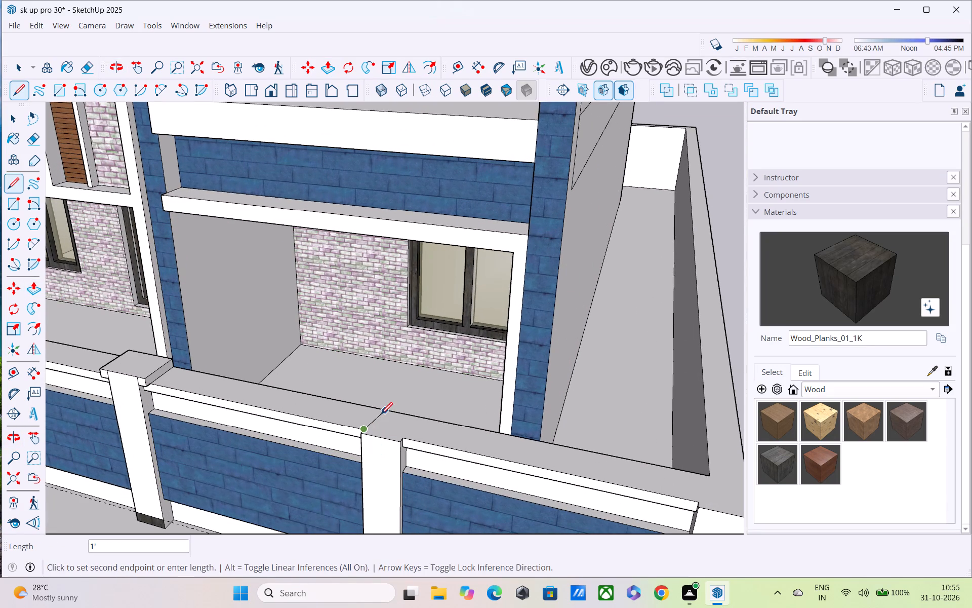
left_click(383, 411)
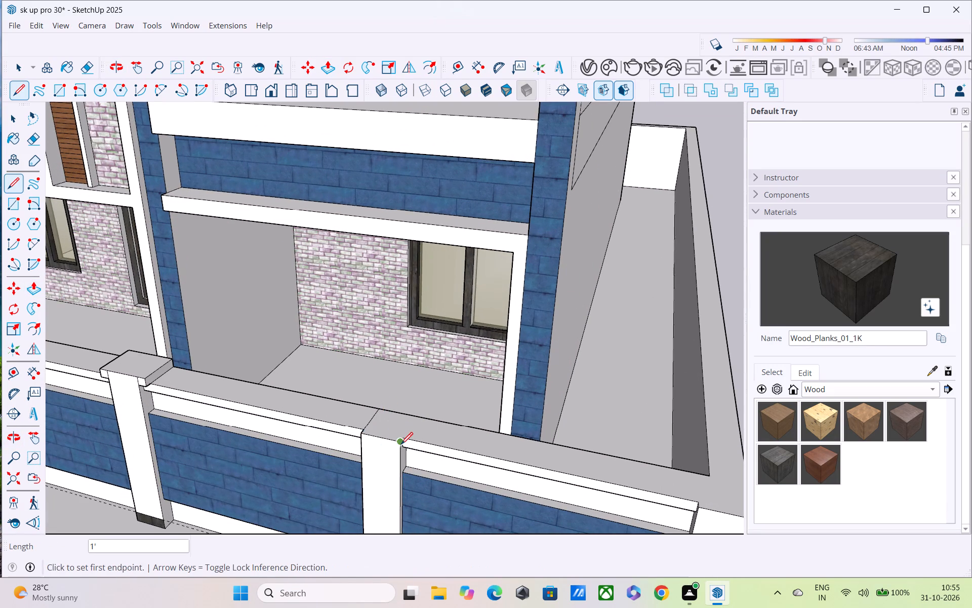
scroll(402, 436, "up", 4)
left_click(402, 441)
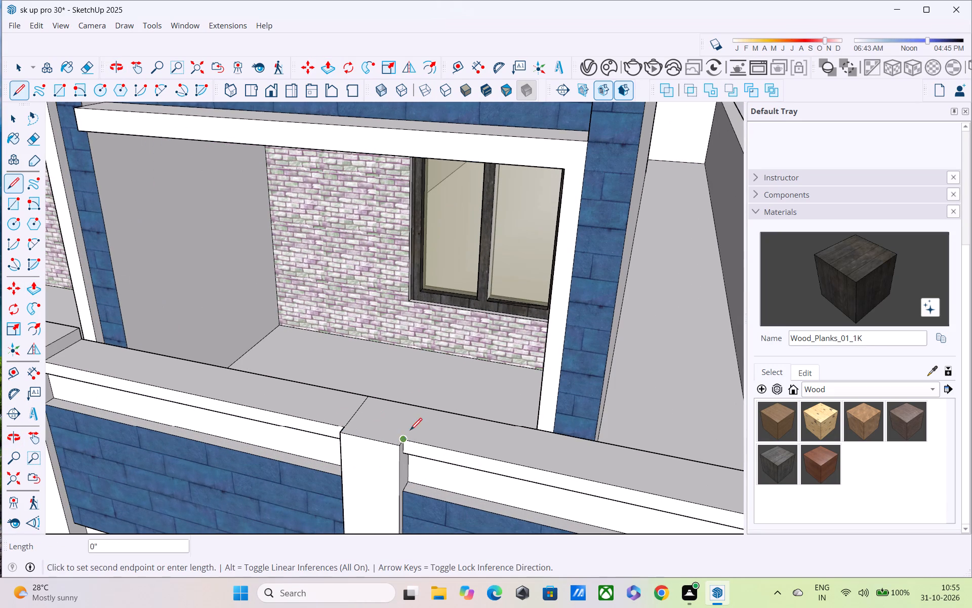
left_click(427, 409)
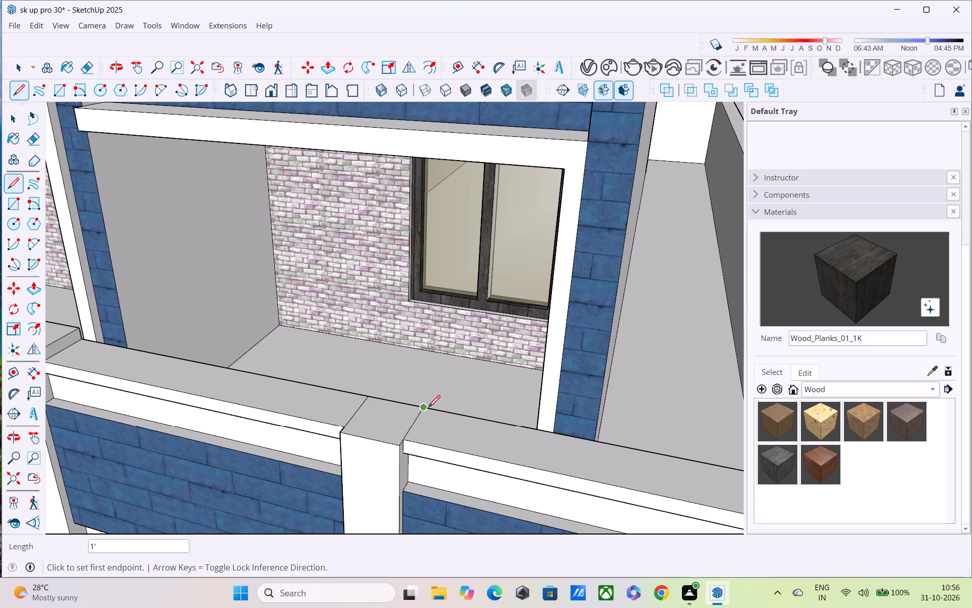
Pull the third post's outlined top up into a raised cap and extend its side face away from the gate.
key("p")
left_click(400, 415)
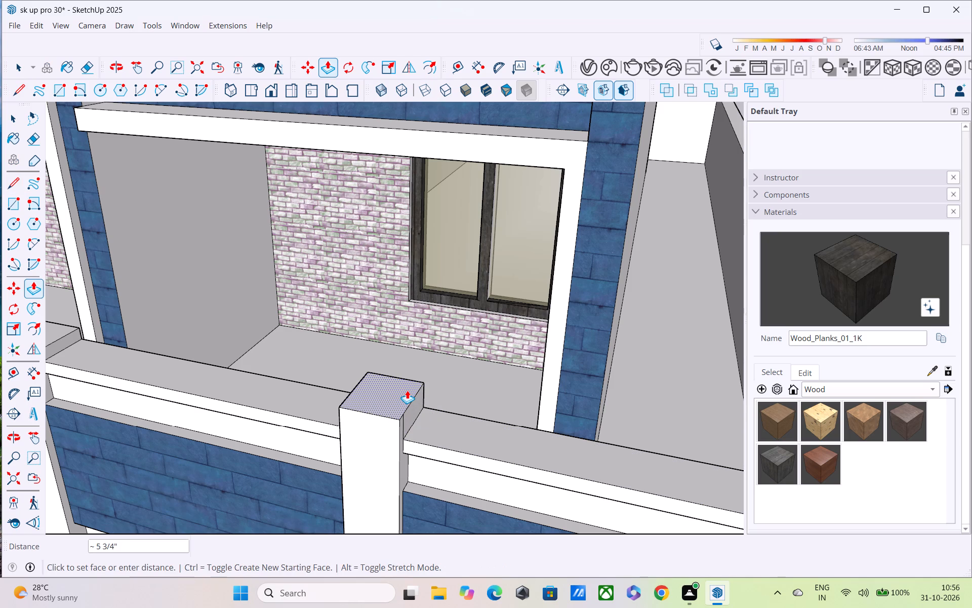
key("Escape")
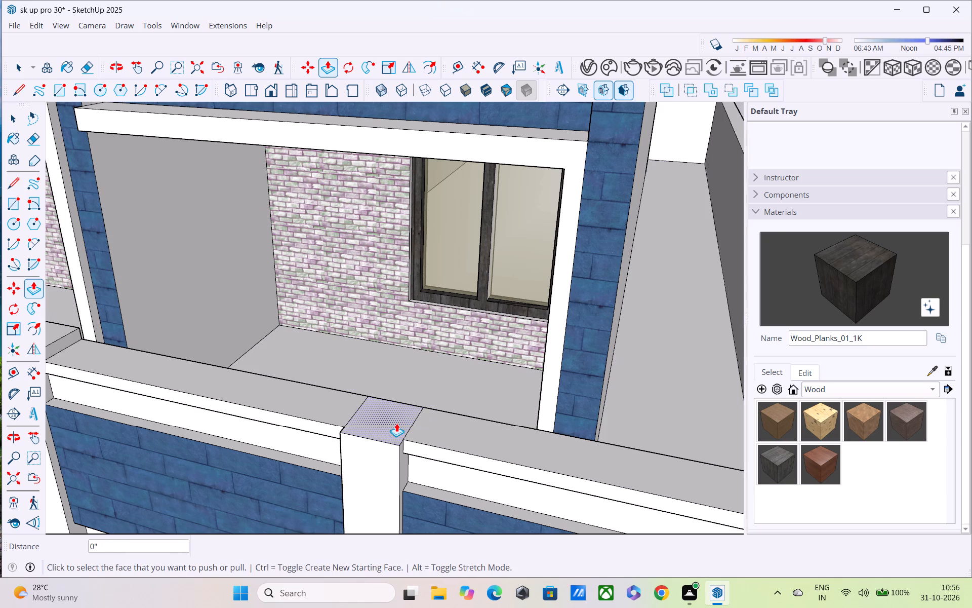
double_click(396, 423)
double_click(416, 407)
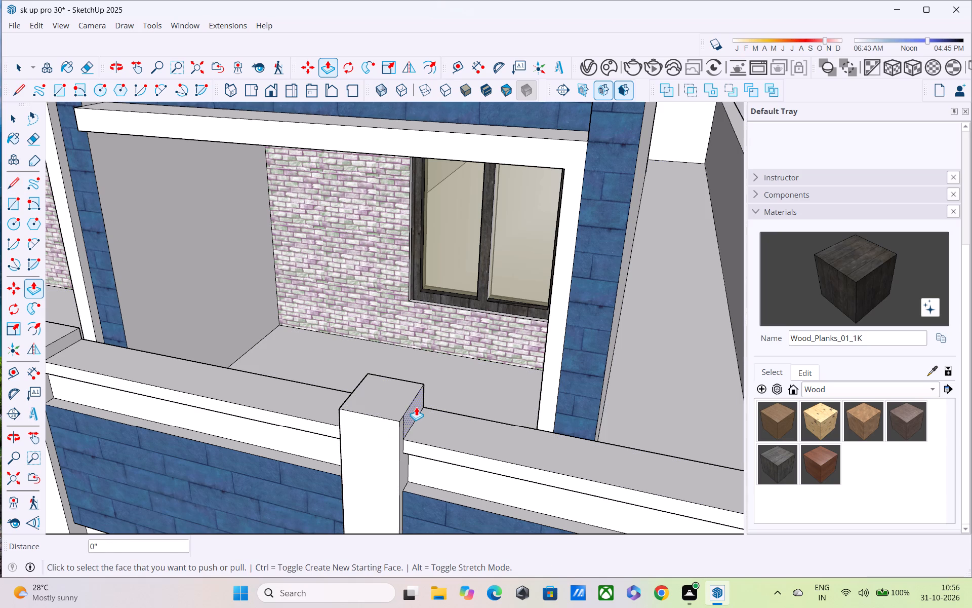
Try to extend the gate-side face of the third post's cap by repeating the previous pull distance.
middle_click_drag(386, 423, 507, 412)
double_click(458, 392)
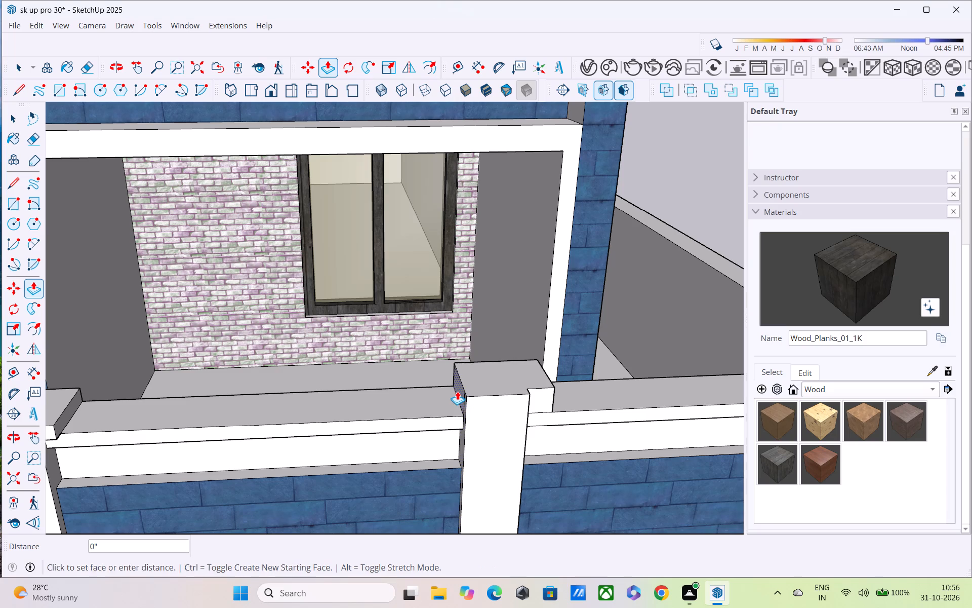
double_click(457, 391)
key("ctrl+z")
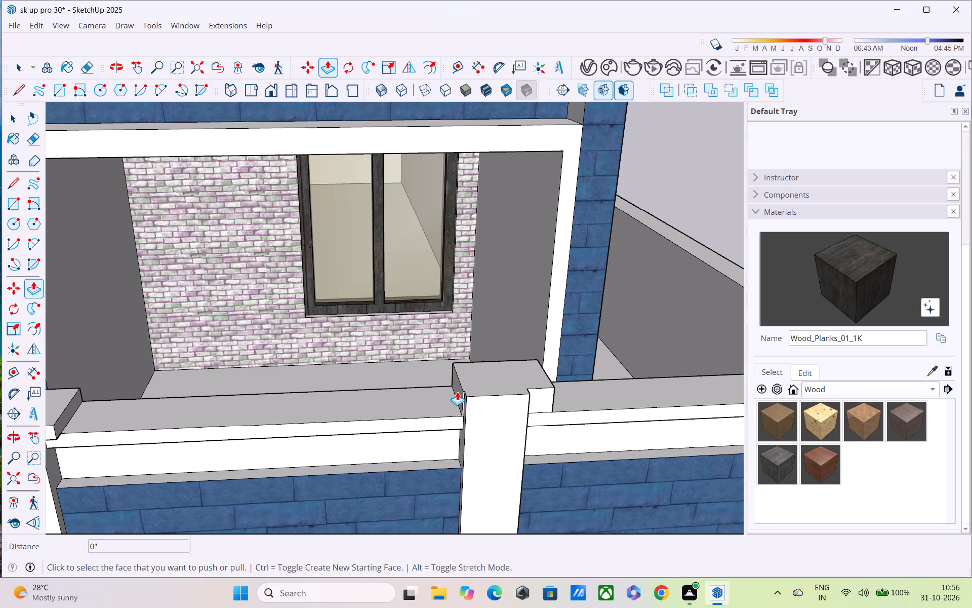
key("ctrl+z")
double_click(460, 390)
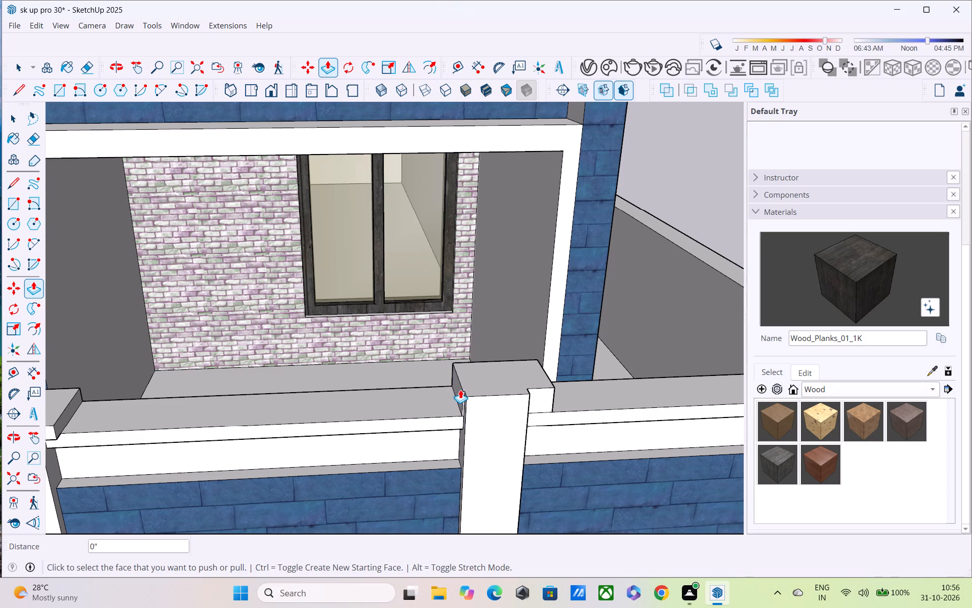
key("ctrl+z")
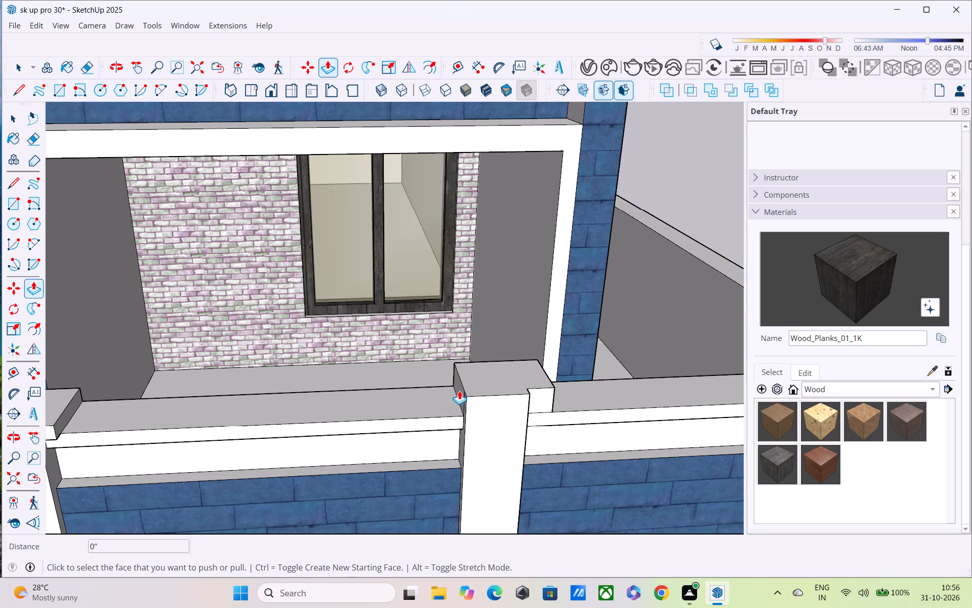
Pull the gate-side face of the third post's cap outward by 3".
left_click(459, 391)
type("3\"")
key("Return")
Bring the front faces of both overhangs on the third post's cap forward.
scroll(445, 396, "up", 1)
middle_click_drag(480, 408, 525, 430)
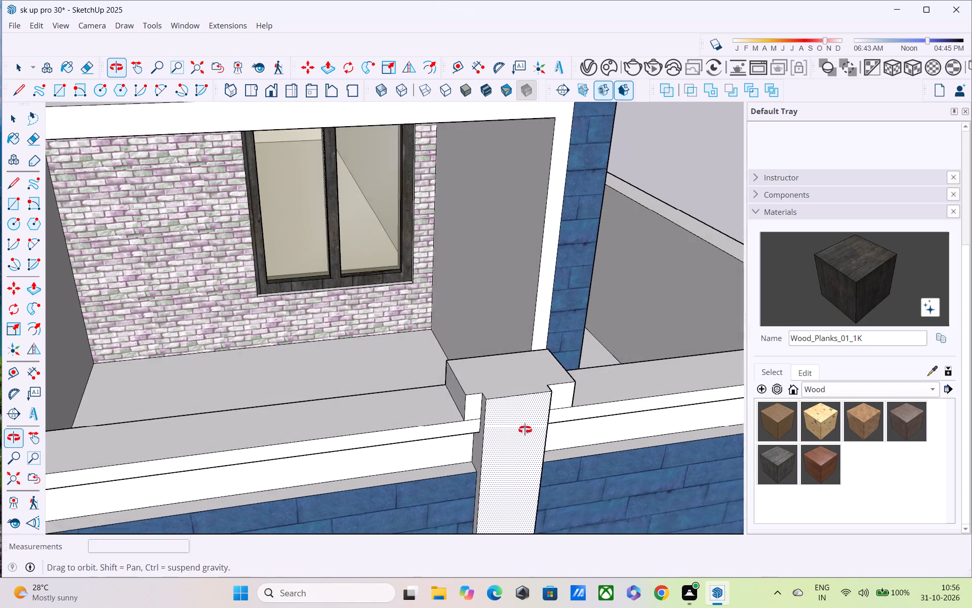
middle_click_drag(525, 430, 537, 430)
middle_click_drag(556, 552, 762, 558)
middle_click_drag(457, 480, 426, 436)
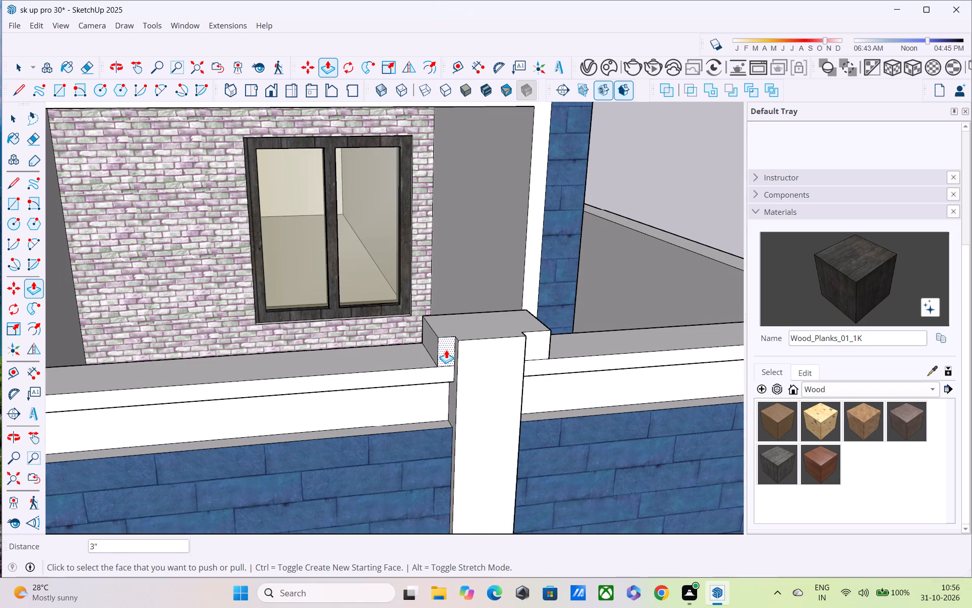
double_click(446, 350)
double_click(539, 339)
Examine the two capped posts and the uncapped corner post along the front boundary wall.
scroll(539, 338, "down", 4)
middle_click_drag(519, 339, 453, 310)
scroll(453, 287, "down", 5)
middle_click_drag(494, 325, 455, 297)
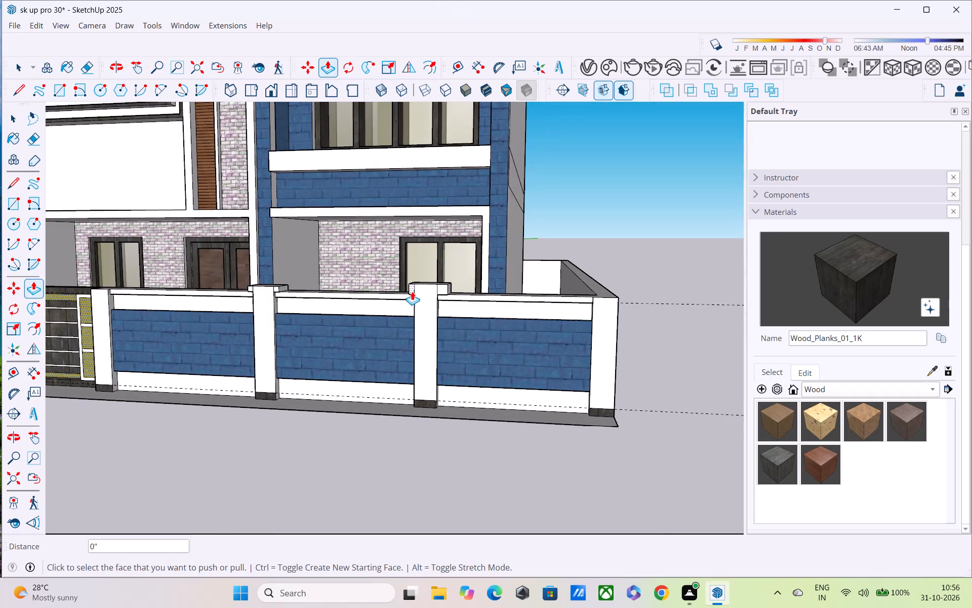
middle_click_drag(412, 291, 563, 283)
scroll(559, 285, "up", 3)
middle_click_drag(521, 284, 398, 281)
scroll(396, 285, "down", 4)
middle_click_drag(592, 294, 596, 426)
scroll(558, 380, "up", 4)
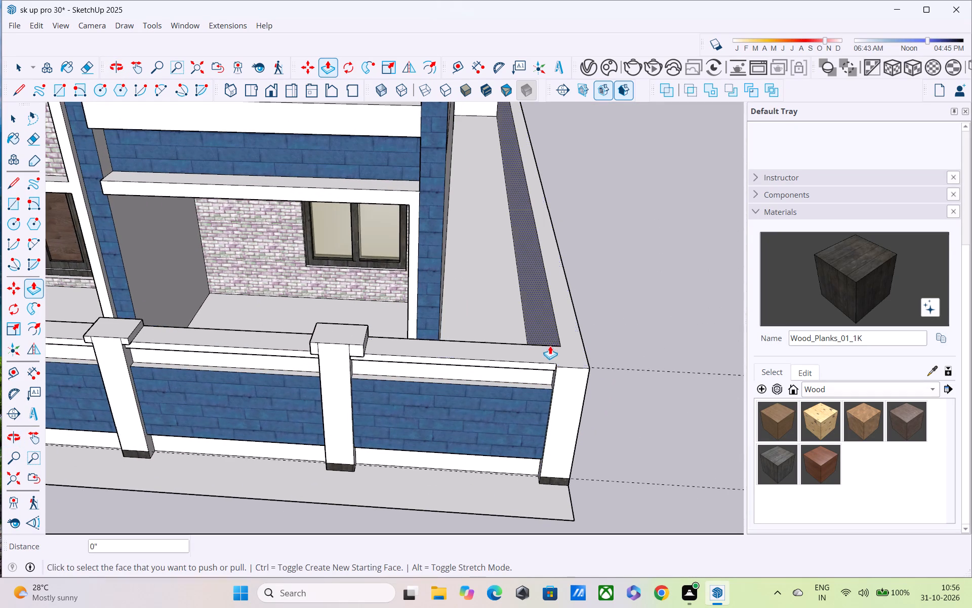
key("l")
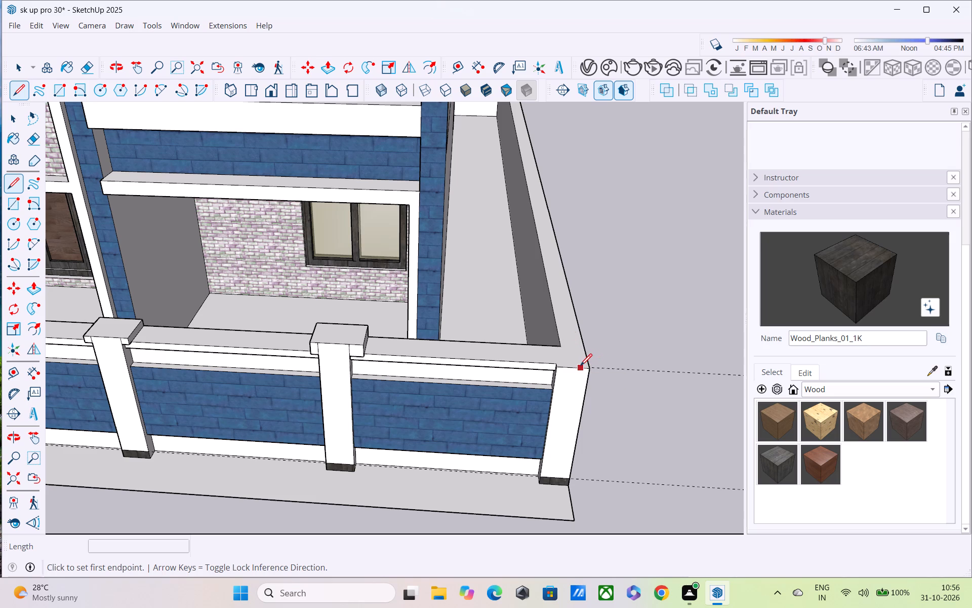
scroll(578, 367, "down", 5)
middle_click_drag(561, 367, 556, 321)
scroll(552, 312, "up", 1)
scroll(467, 311, "down", 1)
middle_click_drag(460, 290, 456, 227)
scroll(456, 227, "down", 3)
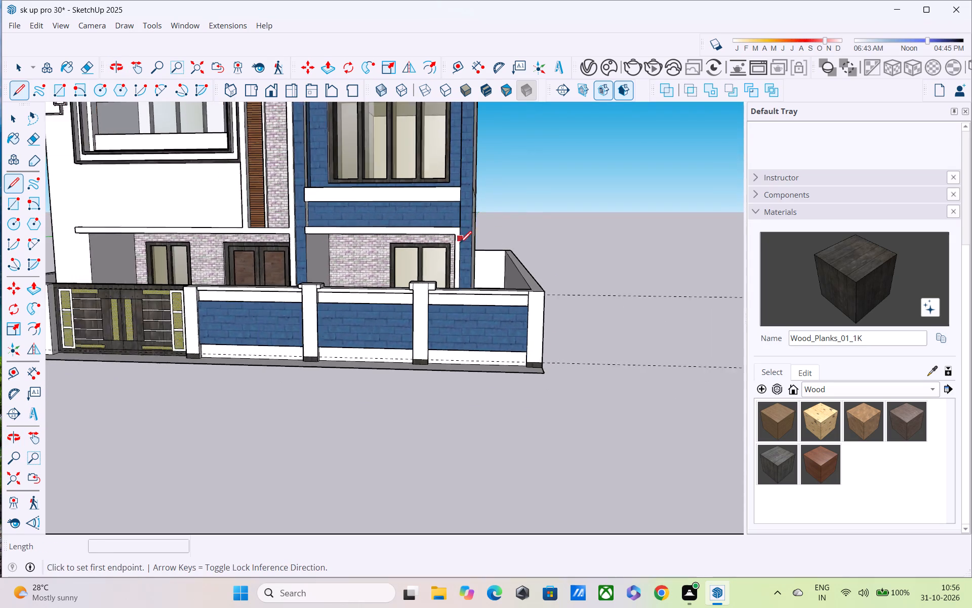
scroll(460, 244, "down", 1)
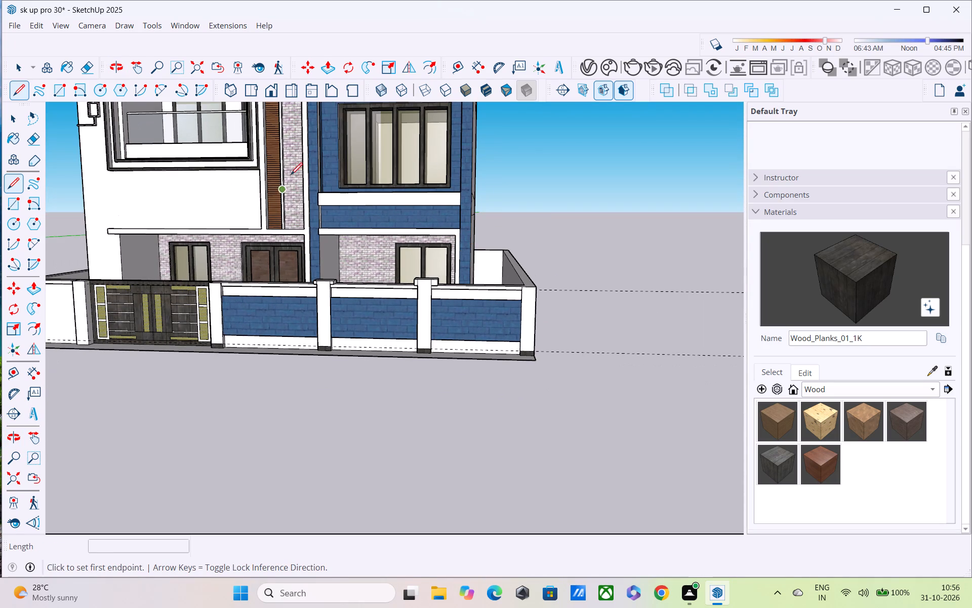
scroll(390, 317, "up", 2)
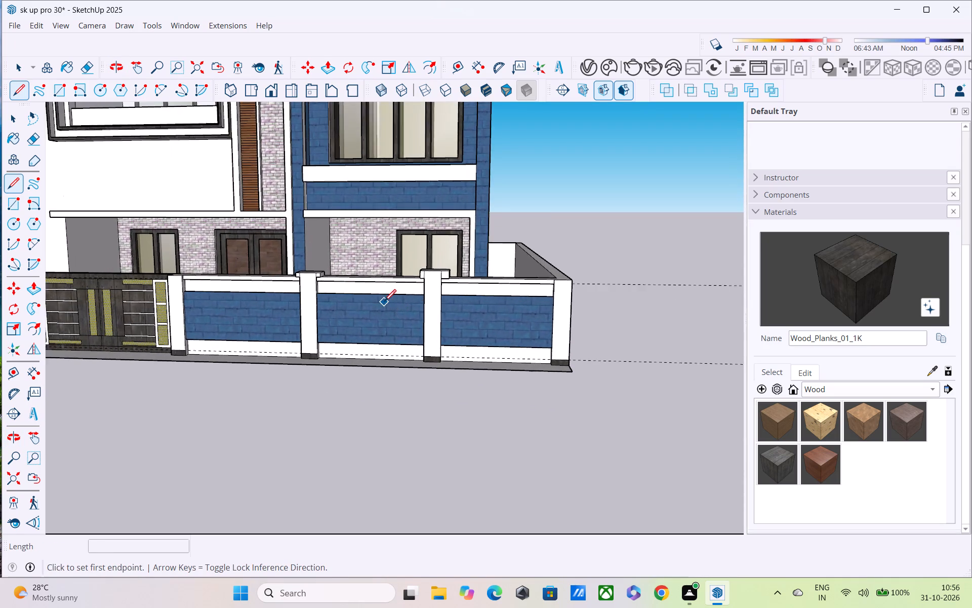
middle_click_drag(384, 305, 625, 384)
Adjust the gate-side face of the third post's cap by about 1 11/16" with Push/Pull.
key("p")
scroll(448, 300, "up", 6)
left_click(504, 271)
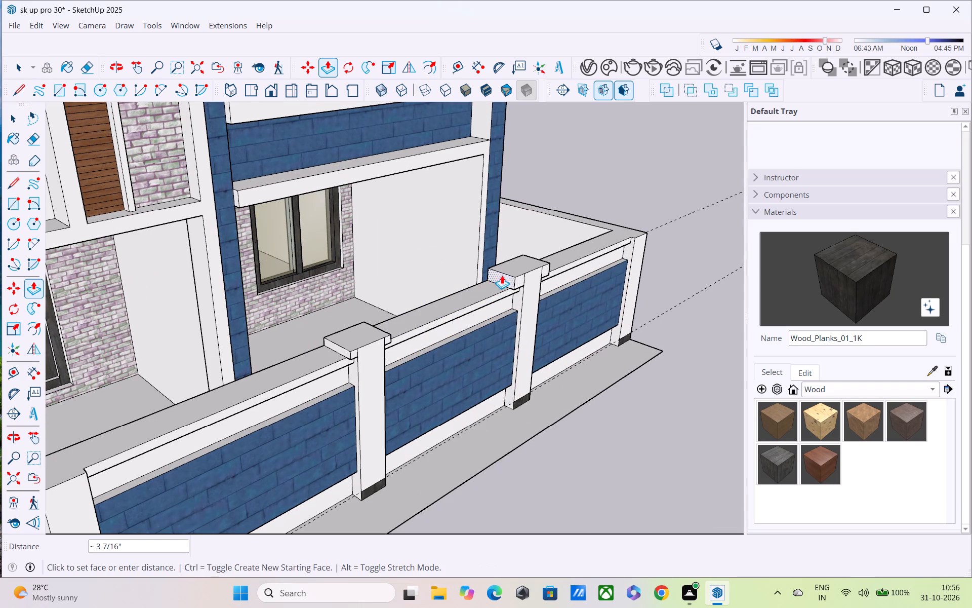
left_click(504, 277)
Examine the post caps, wall panels and corner post from the front and the far corner of the wall.
middle_click_drag(507, 284, 506, 248)
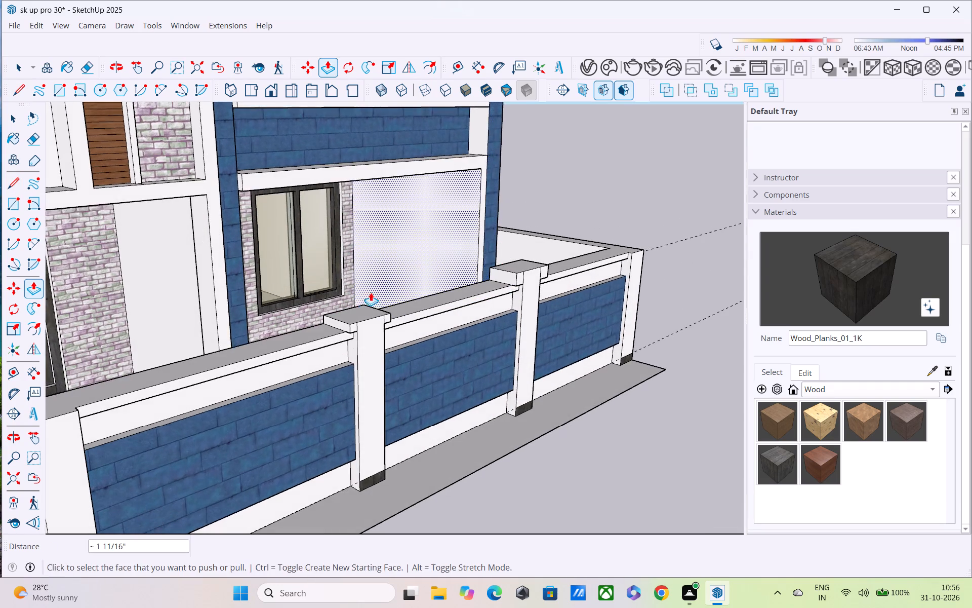
scroll(357, 303, "up", 3)
middle_click_drag(355, 310, 305, 256)
scroll(304, 256, "up", 1)
scroll(304, 256, "down", 4)
middle_click_drag(312, 277, 54, 289)
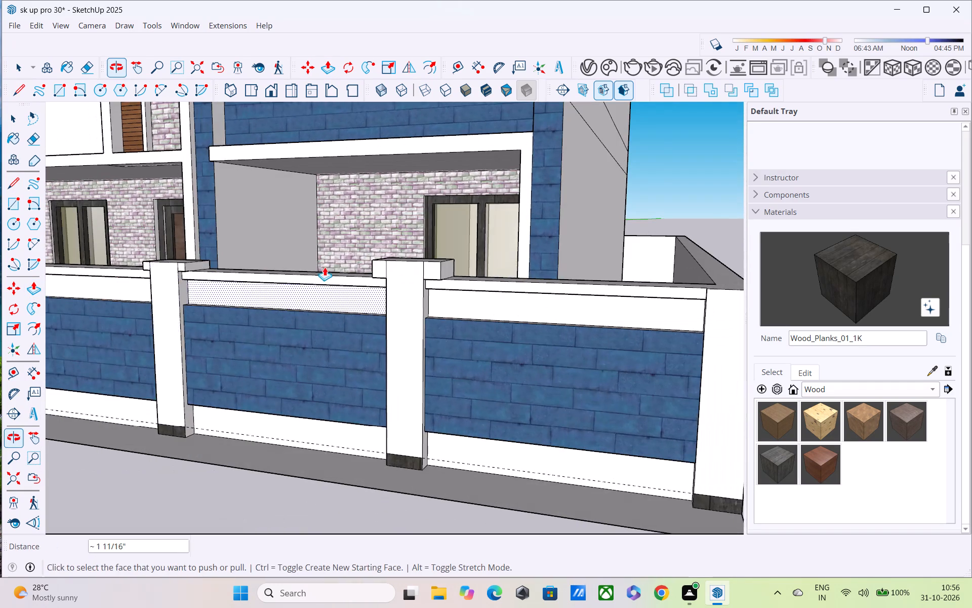
scroll(368, 262, "up", 2)
scroll(367, 262, "down", 6)
scroll(584, 330, "up", 1)
middle_click_drag(584, 330, 585, 370)
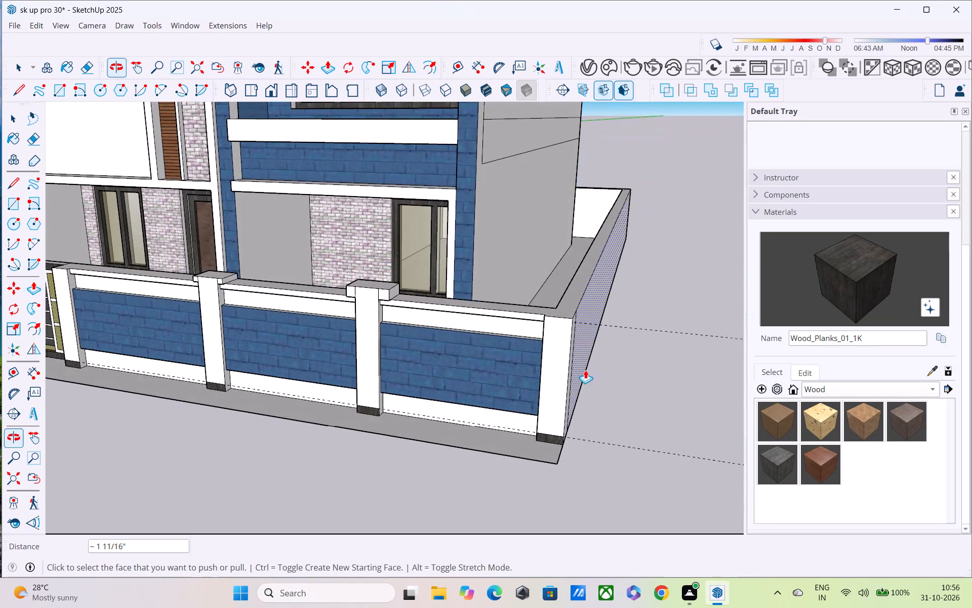
scroll(583, 347, "down", 3)
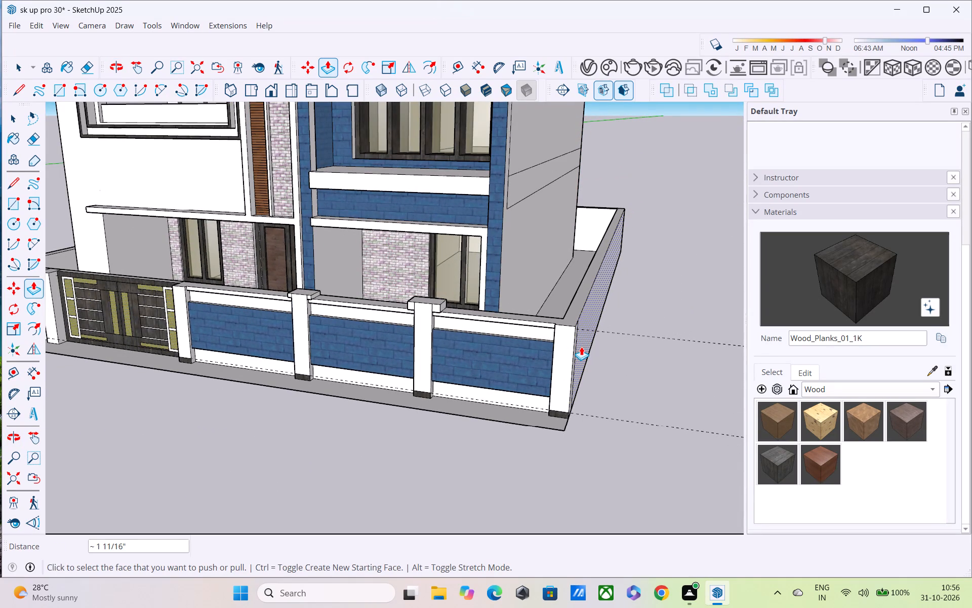
Raise the top face of the gate post beside the plain wall by 3" with Push/Pull.
scroll(581, 347, "down", 3)
middle_click_drag(464, 360, 710, 378)
scroll(206, 384, "up", 3)
middle_click_drag(196, 360, 204, 453)
scroll(182, 428, "up", 8)
left_click(189, 420)
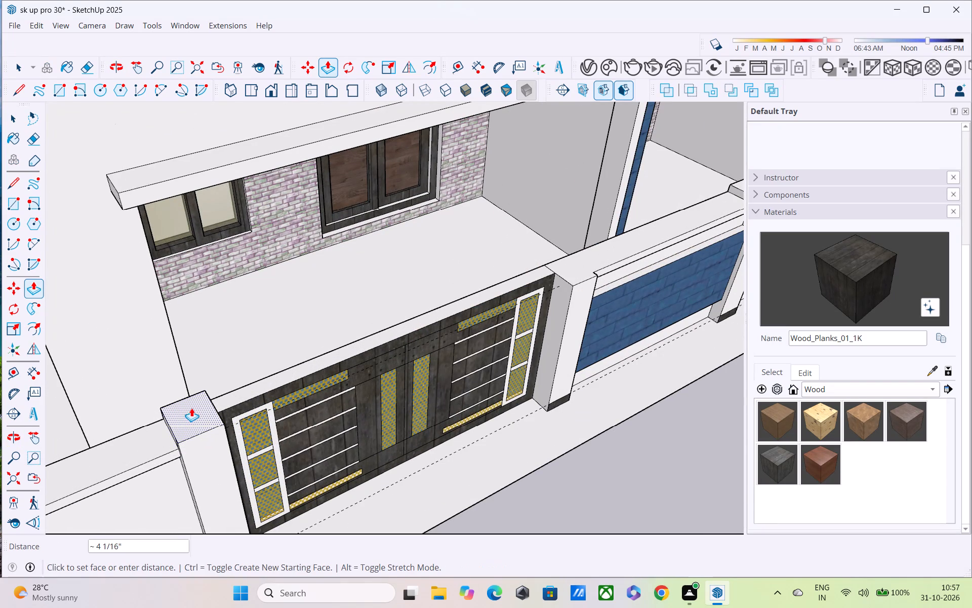
type("3\"")
key("Return")
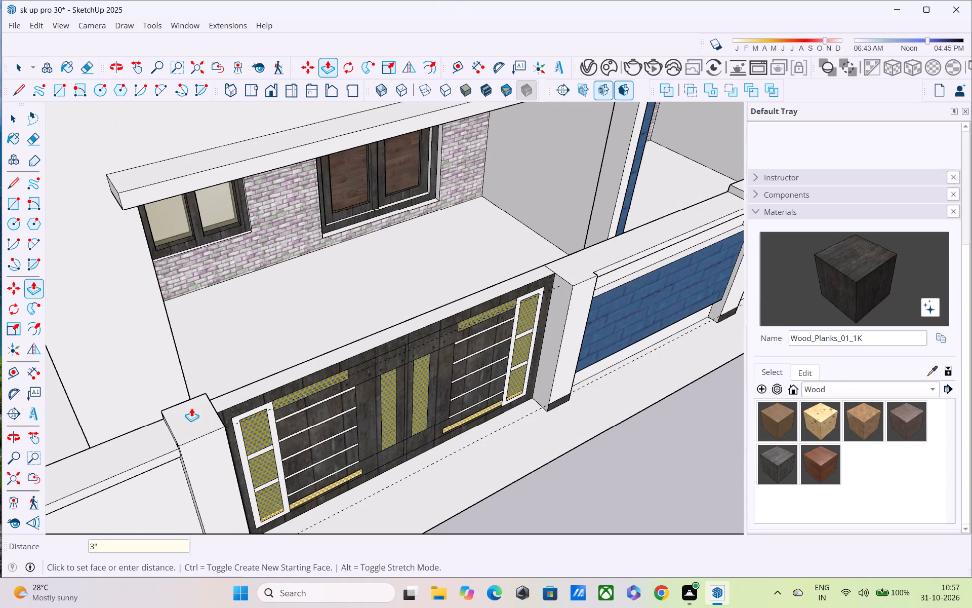
Extend that gate post's cap 3" over the plain wall and bring the overhang's front face forward.
middle_click_drag(147, 431, 268, 363)
double_click(308, 398)
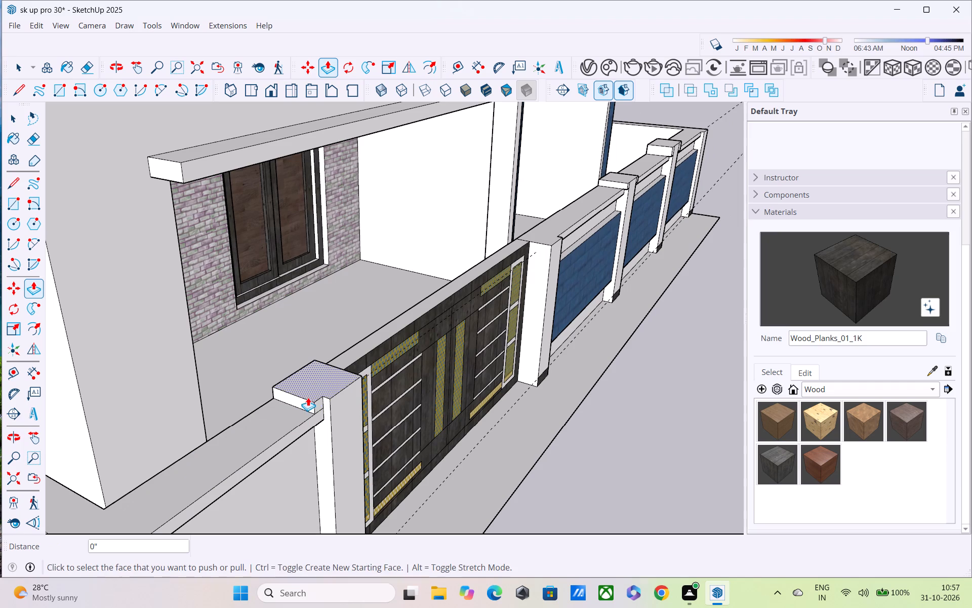
double_click(315, 402)
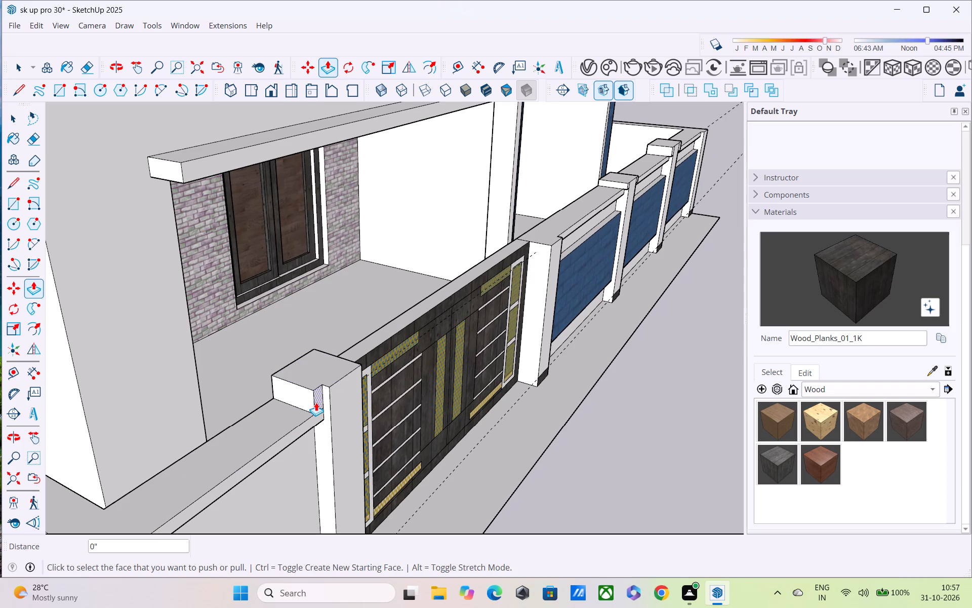
key("ctrl+z")
scroll(318, 403, "up", 3)
double_click(319, 403)
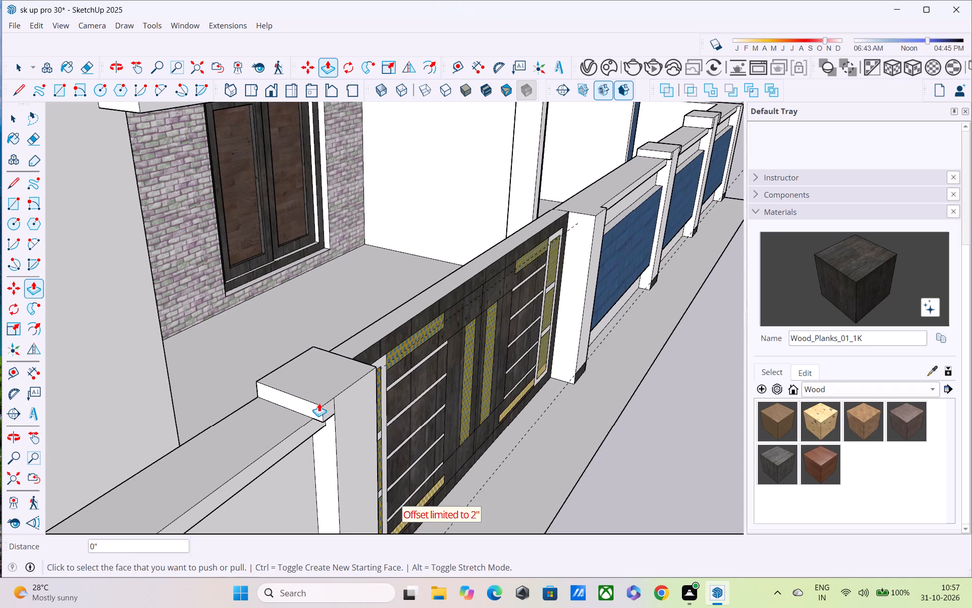
Draw a 1' line across the wall top at the gate post beside the blue brick panel and raise the post's top 3".
middle_click_drag(338, 407, 240, 368)
scroll(258, 350, "down", 4)
middle_click_drag(284, 364, 169, 307)
middle_click_drag(511, 308, 382, 415)
key("l")
scroll(484, 385, "up", 1)
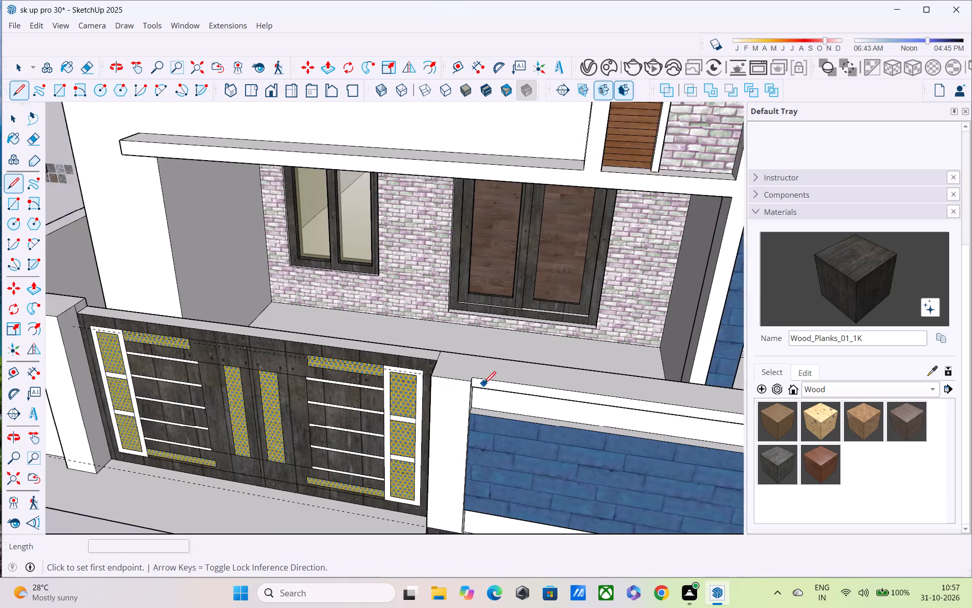
scroll(484, 385, "up", 2)
left_click(470, 376)
left_click(478, 354)
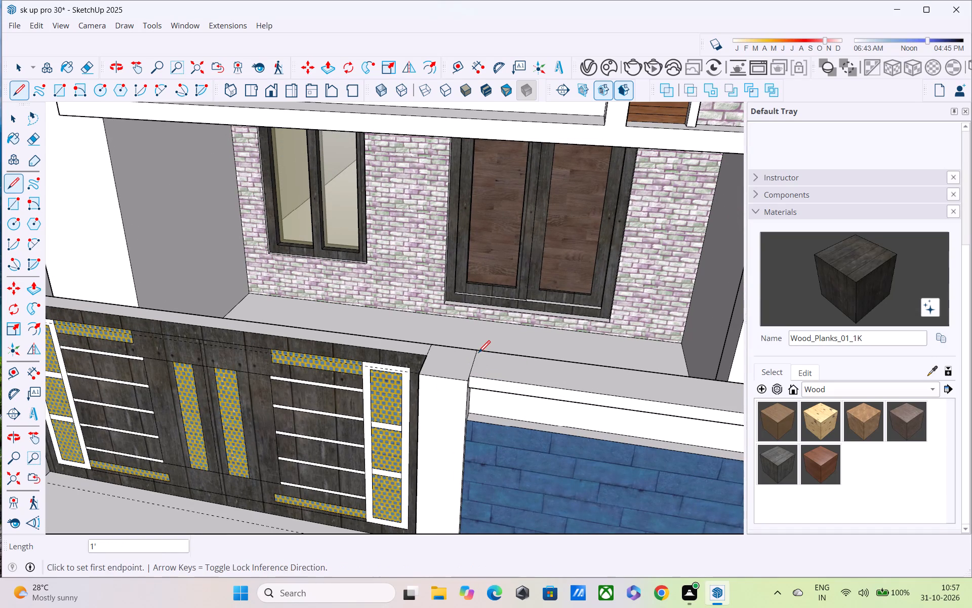
key("p")
left_click(446, 356)
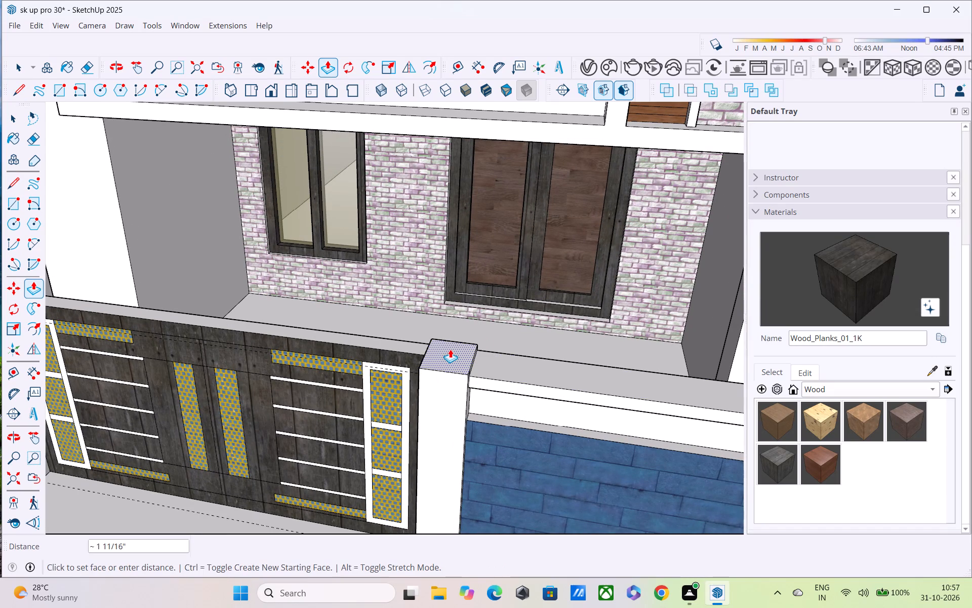
type("3\"")
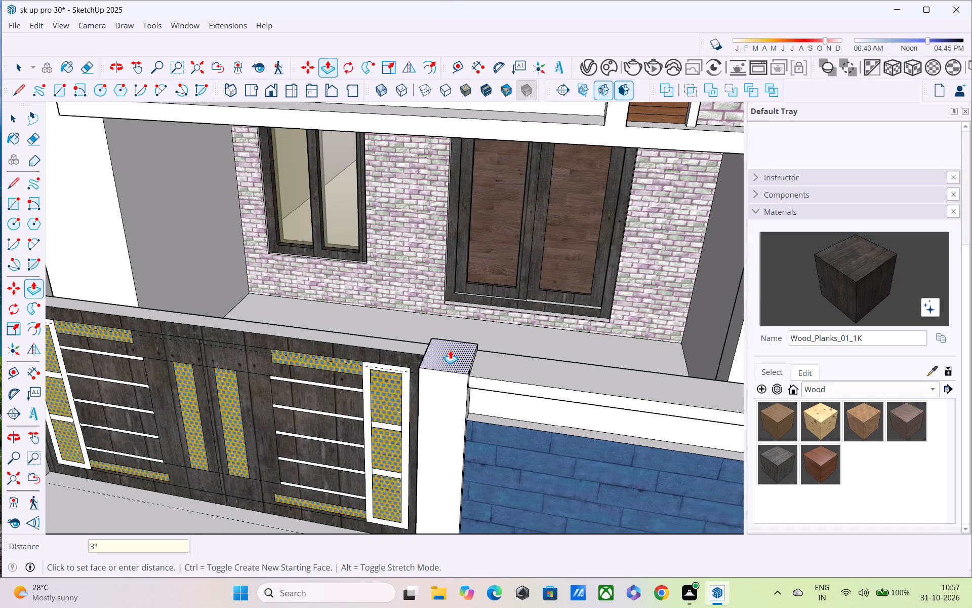
key("Return")
Extend this gate post's cap 3" over the blue-panelled wall and bring the overhang's front face forward.
scroll(450, 351, "up", 2)
middle_click_drag(431, 364, 296, 357)
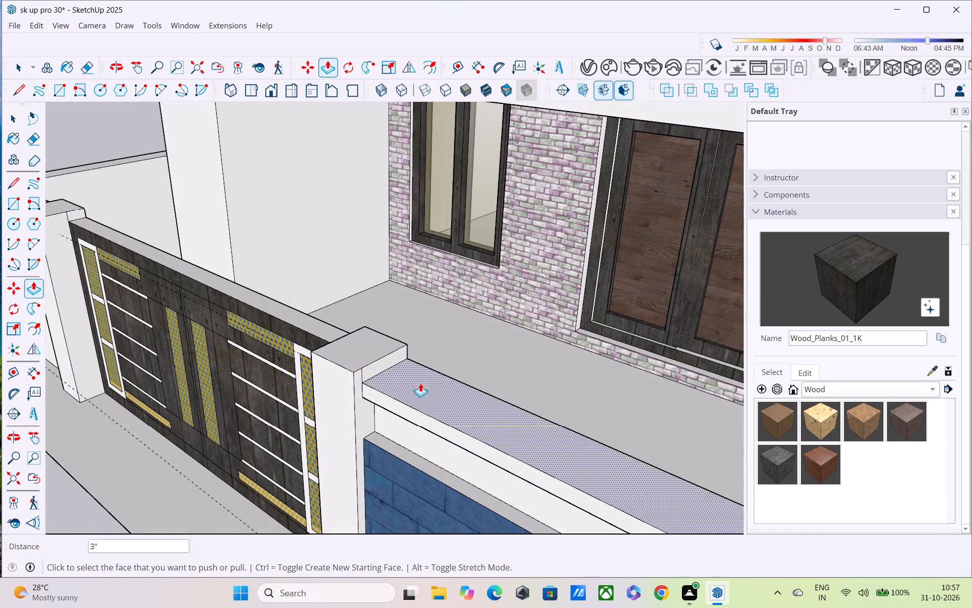
double_click(388, 360)
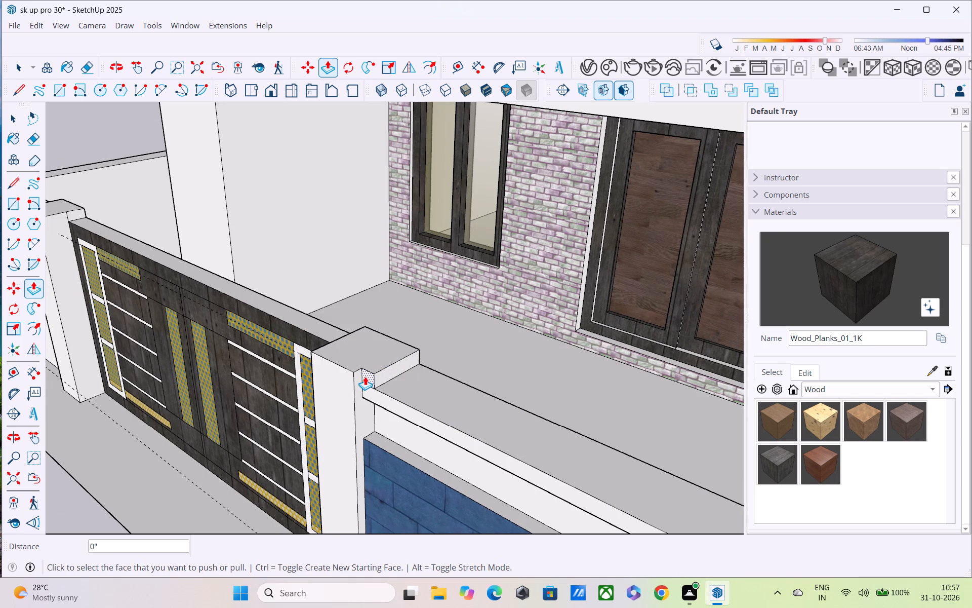
double_click(365, 376)
Erase the seam line between the overhang and the post on the front of the blue-panel-side gate post's cap.
middle_click_drag(363, 383, 450, 352)
scroll(453, 349, "down", 3)
middle_click_drag(458, 368, 496, 348)
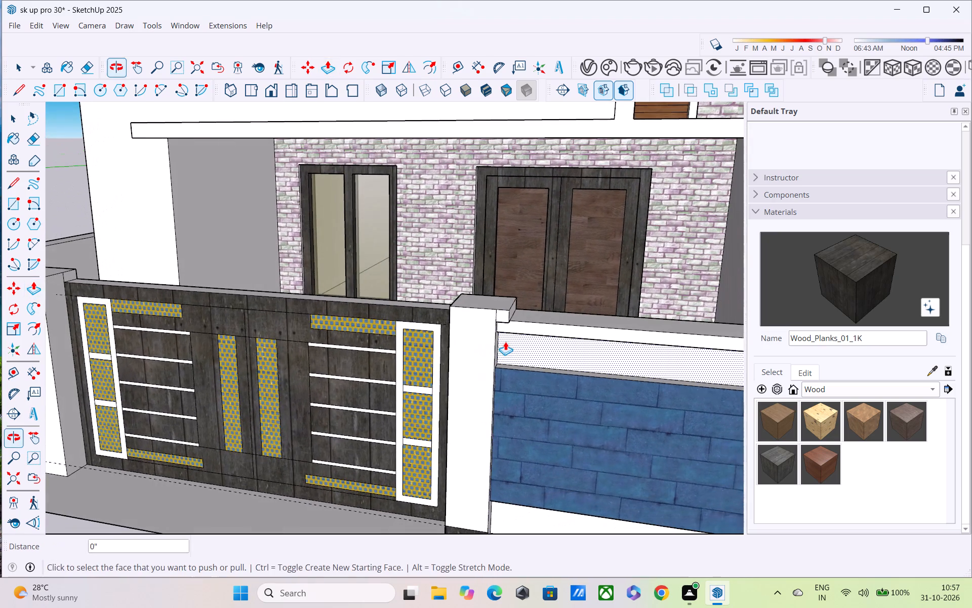
key("e")
scroll(508, 331, "up", 3)
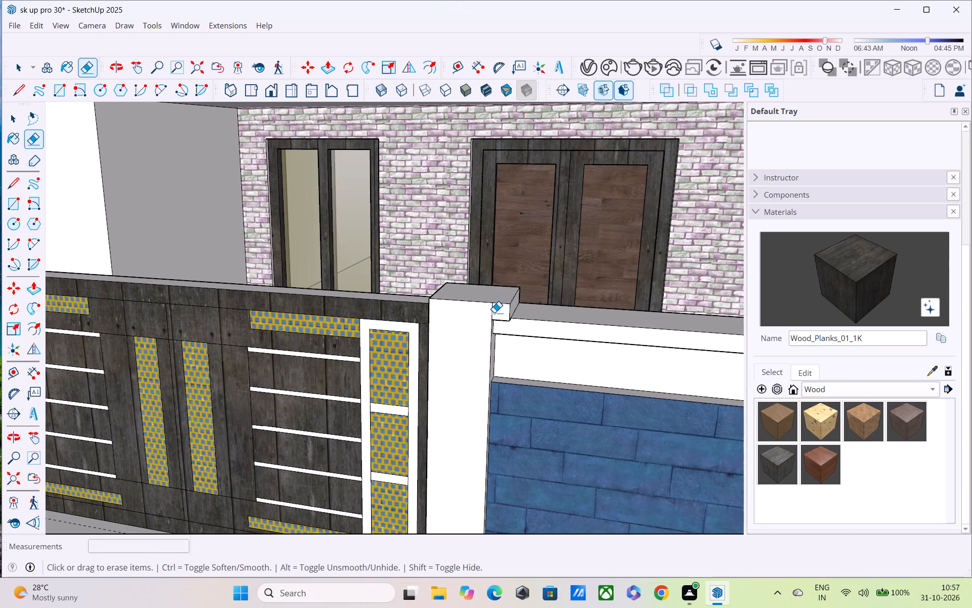
left_click(494, 313)
left_click_drag(490, 312, 497, 313)
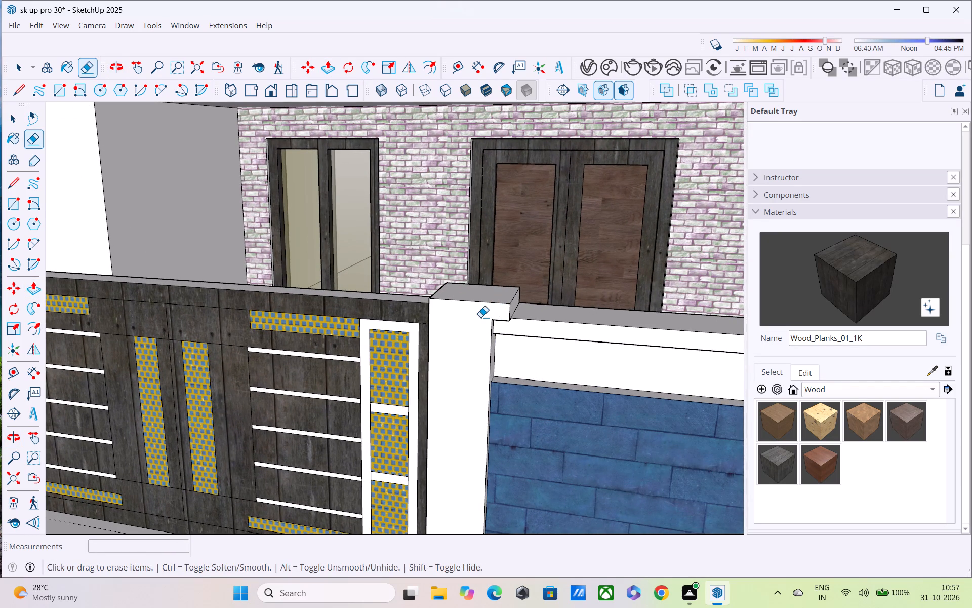
Erase the seam line on the front of the plain-wall gate post's cap.
middle_click_drag(480, 321, 590, 428, "shift")
middle_click_drag(458, 372, 594, 406)
middle_click_drag(476, 338, 674, 305)
scroll(477, 341, "down", 1)
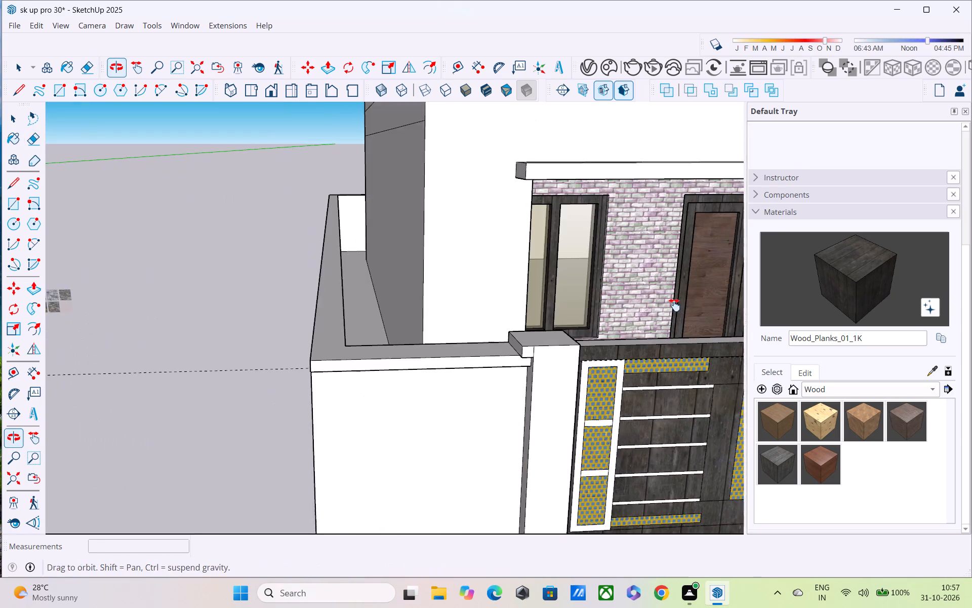
middle_click_drag(674, 305, 666, 305)
scroll(527, 322, "up", 3)
left_click_drag(507, 380, 521, 388, "shift")
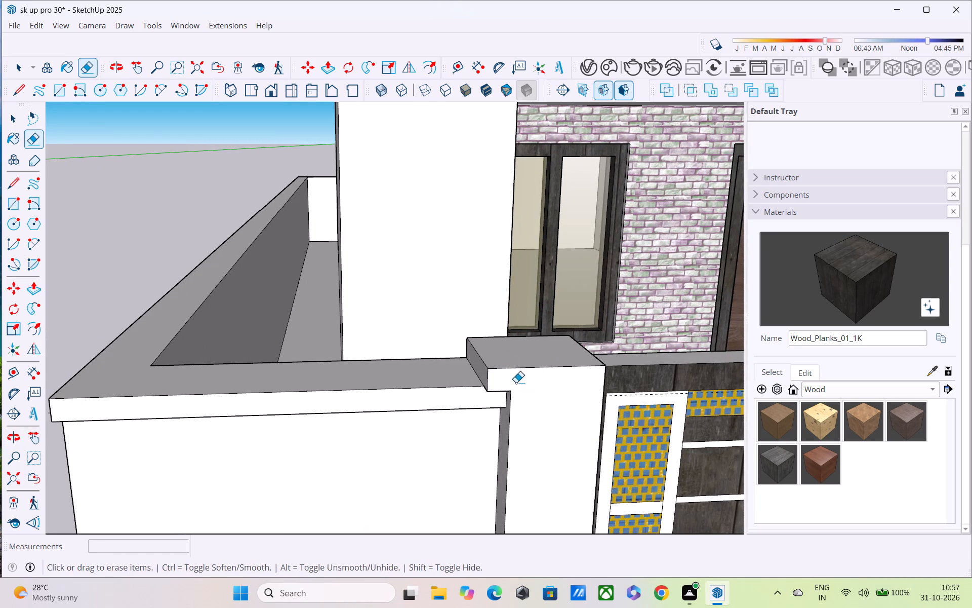
Erase both overhang seam lines on the front of the cap on the first wall post past the gate posts.
middle_click_drag(507, 377, 485, 315)
scroll(483, 314, "down", 5)
middle_click_drag(487, 340, 433, 277)
scroll(433, 277, "up", 1, "shift")
scroll(429, 283, "down", 5)
middle_click_drag(492, 366, 389, 341, "shift")
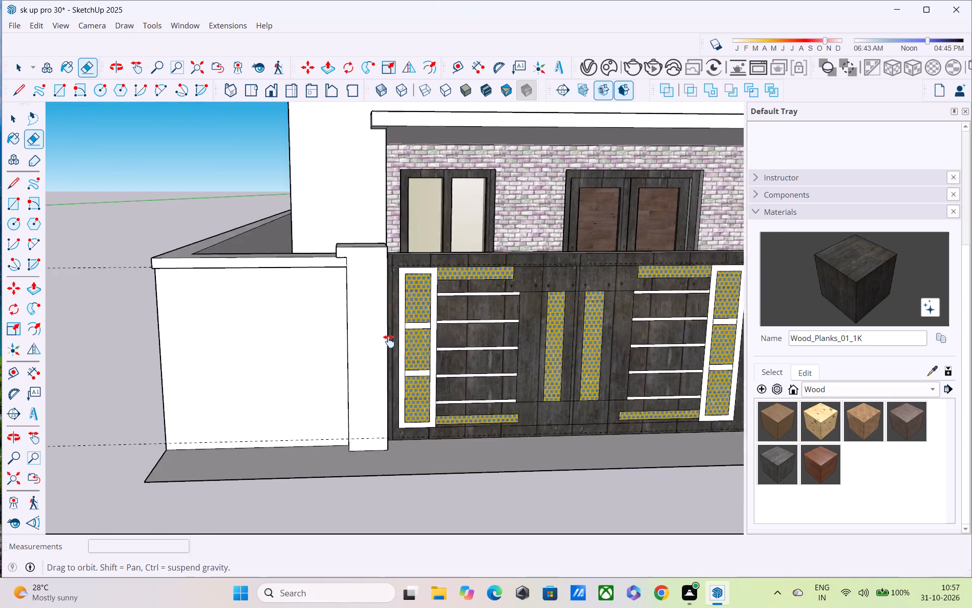
middle_click_drag(389, 341, 259, 335, "shift")
scroll(259, 335, "up", 1, "shift")
scroll(400, 338, "down", 3)
middle_click_drag(394, 349, 260, 333, "shift")
middle_click_drag(545, 342, 351, 343)
scroll(581, 240, "up", 2)
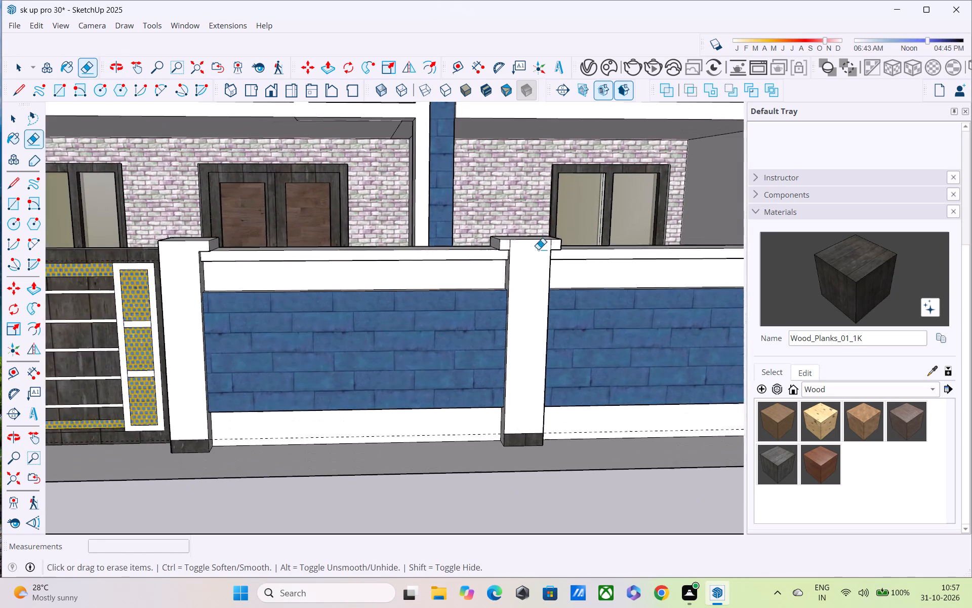
scroll(538, 249, "up", 4)
left_click_drag(504, 240, 509, 241)
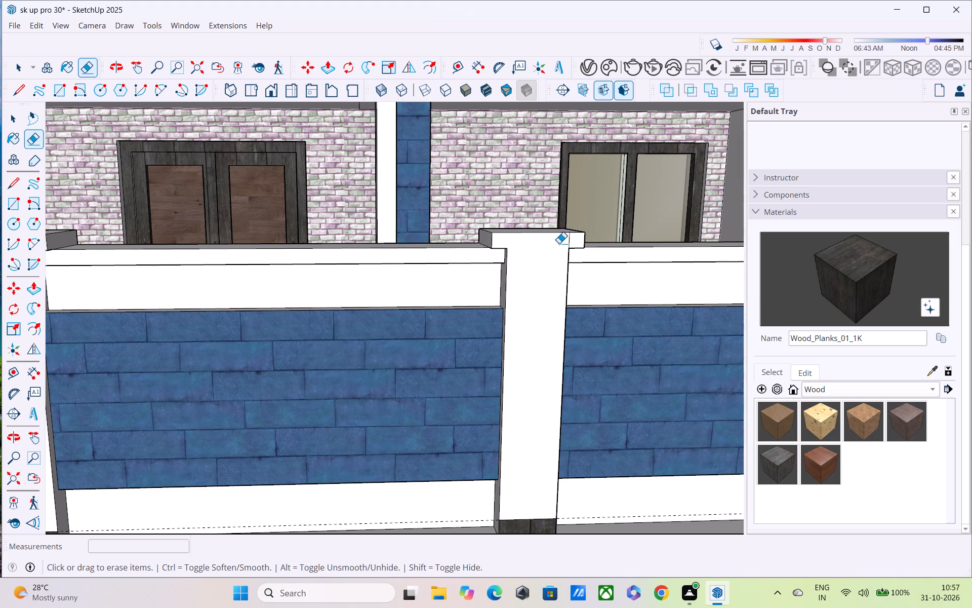
left_click_drag(566, 244, 571, 244)
Erase both overhang seam lines on the front of the next wall post's cap, nearest the corner post.
scroll(578, 242, "down", 3)
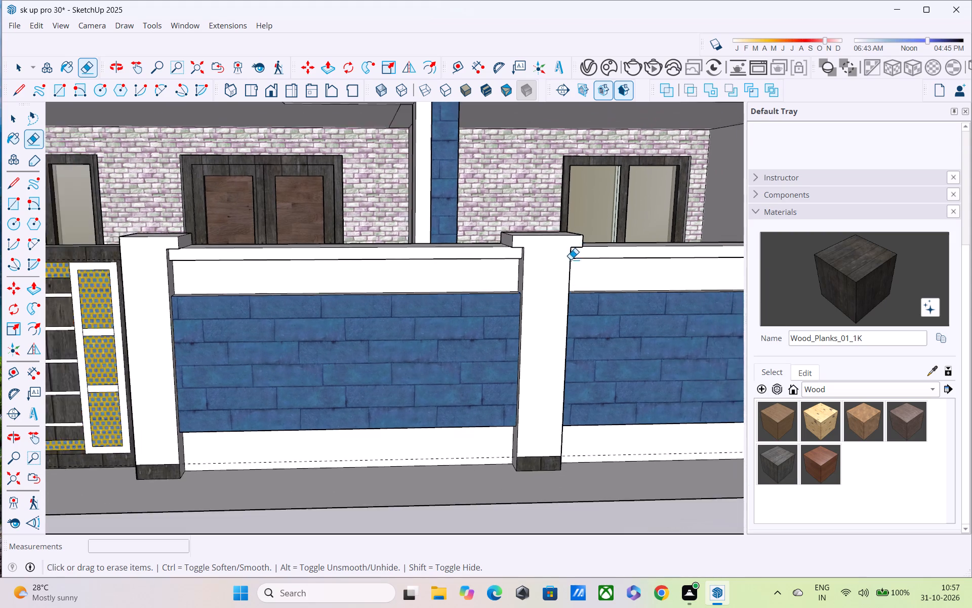
middle_click_drag(556, 260, 259, 330)
scroll(259, 330, "up", 1, "shift")
scroll(272, 337, "down", 3)
scroll(548, 327, "up", 3, "shift")
scroll(542, 309, "up", 3)
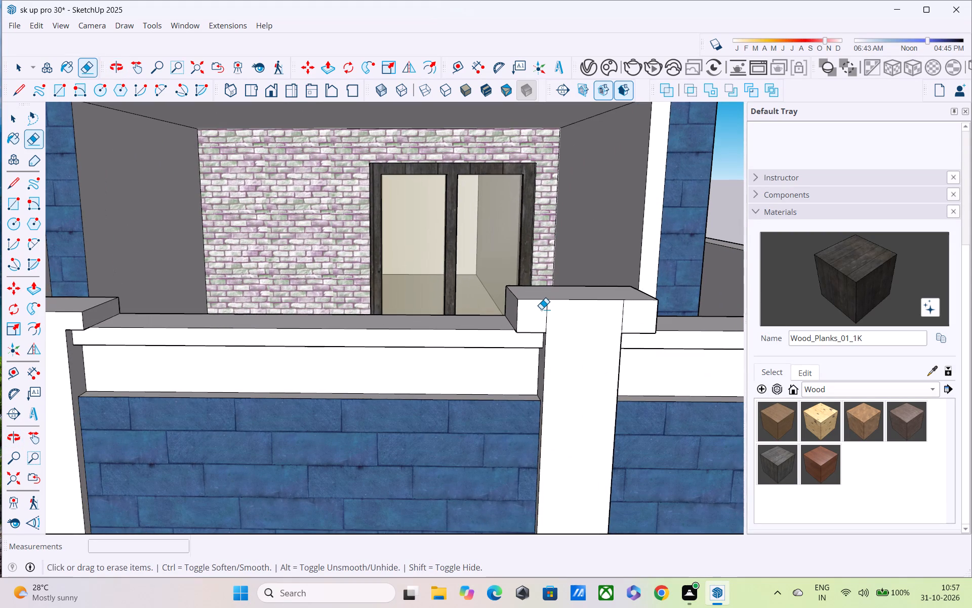
left_click_drag(540, 309, 632, 314, "shift")
Outline the corner post's top with a 1' line across the front wall and a line across the side wall.
middle_click_drag(628, 313, 412, 299)
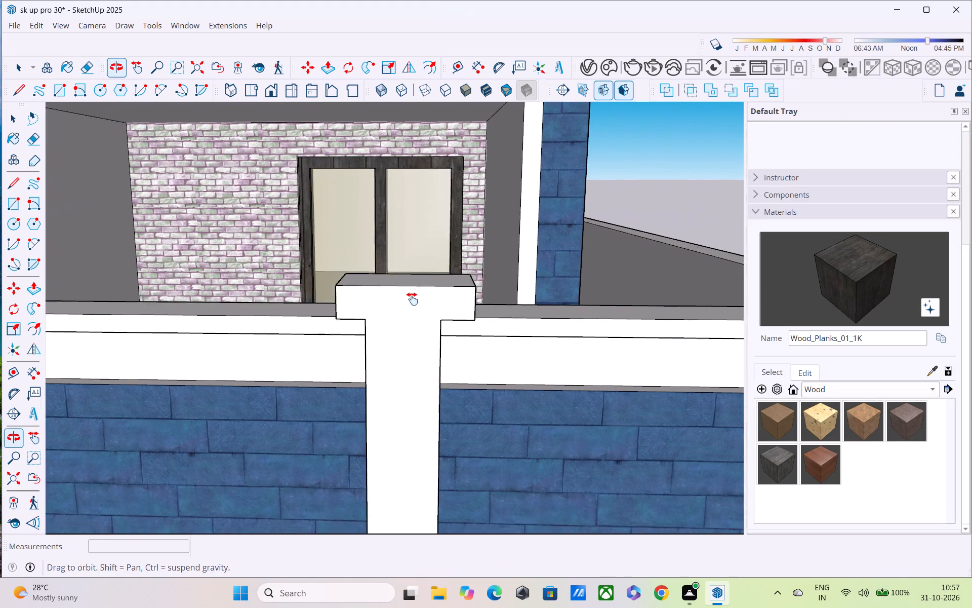
middle_click_drag(412, 299, 409, 299)
scroll(408, 298, "down", 5)
middle_click_drag(507, 294, 315, 241, "shift")
scroll(315, 241, "up", 1, "shift")
scroll(317, 245, "down", 4)
key("space")
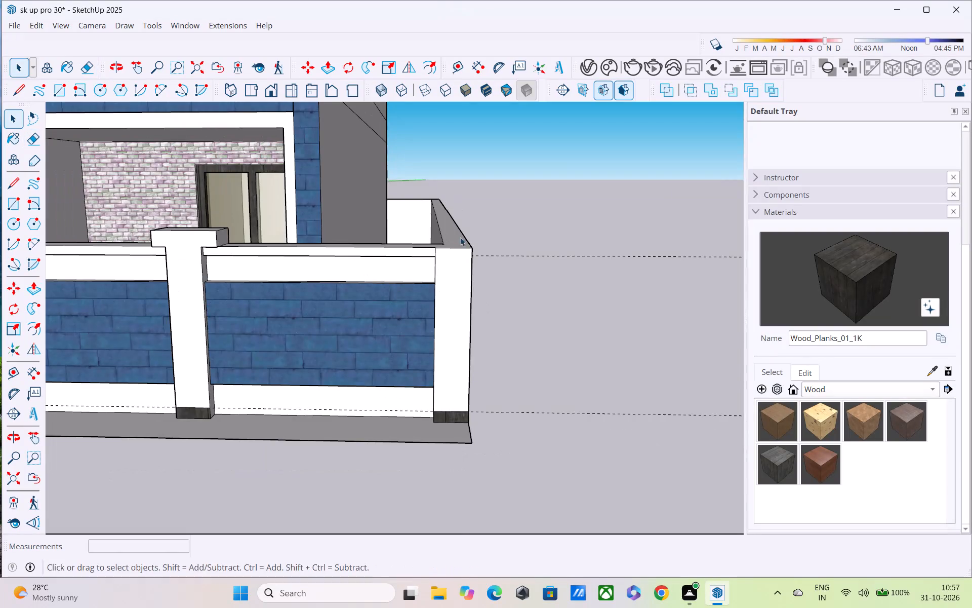
middle_click_drag(460, 245, 459, 377)
key("l")
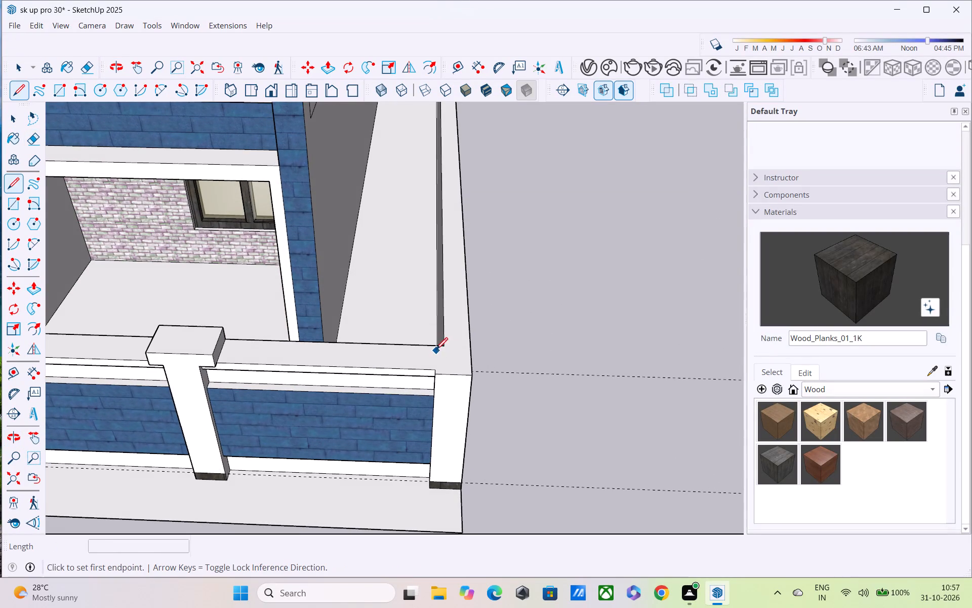
scroll(435, 350, "up", 3)
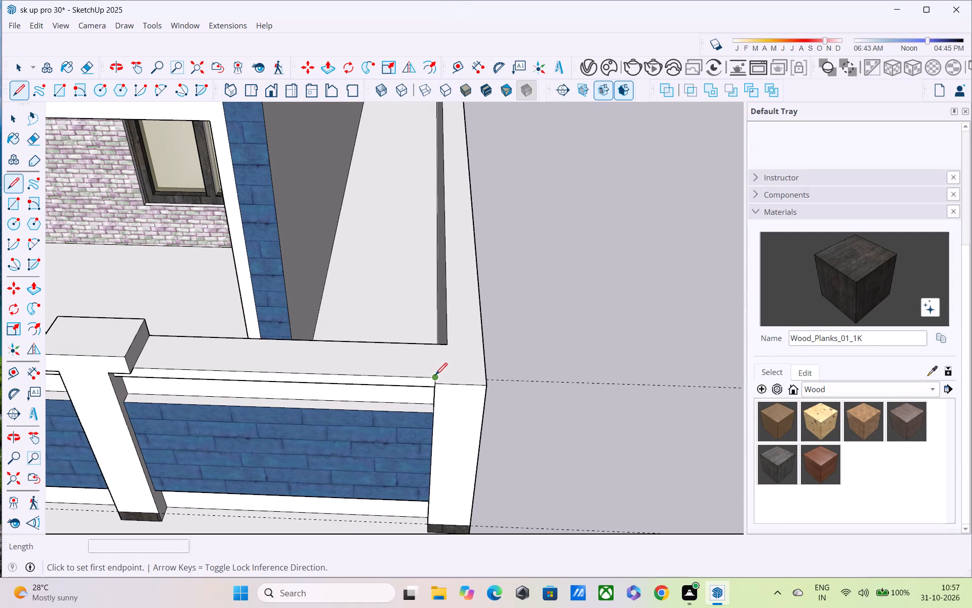
left_click(435, 376)
left_click(433, 348)
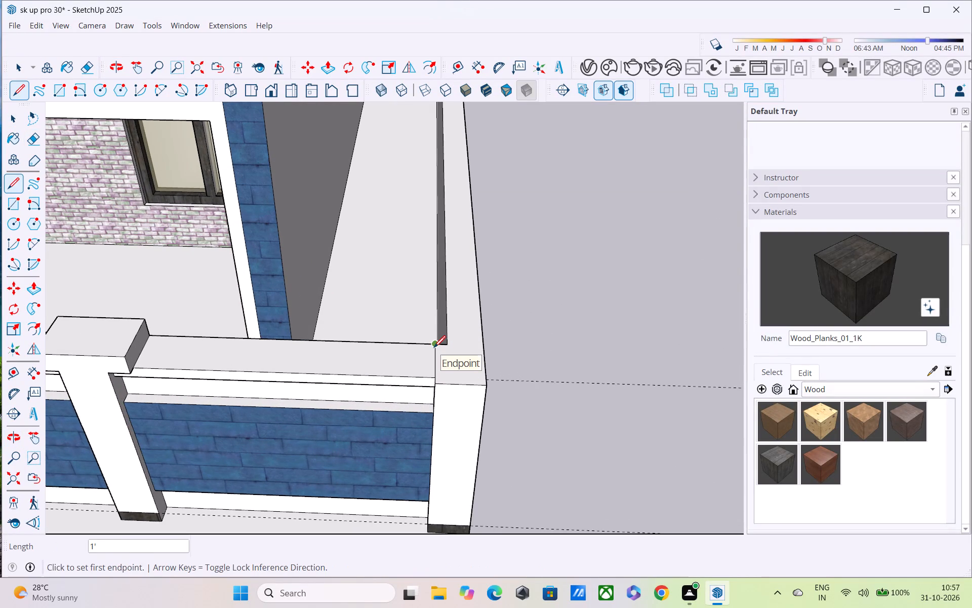
left_click(434, 349)
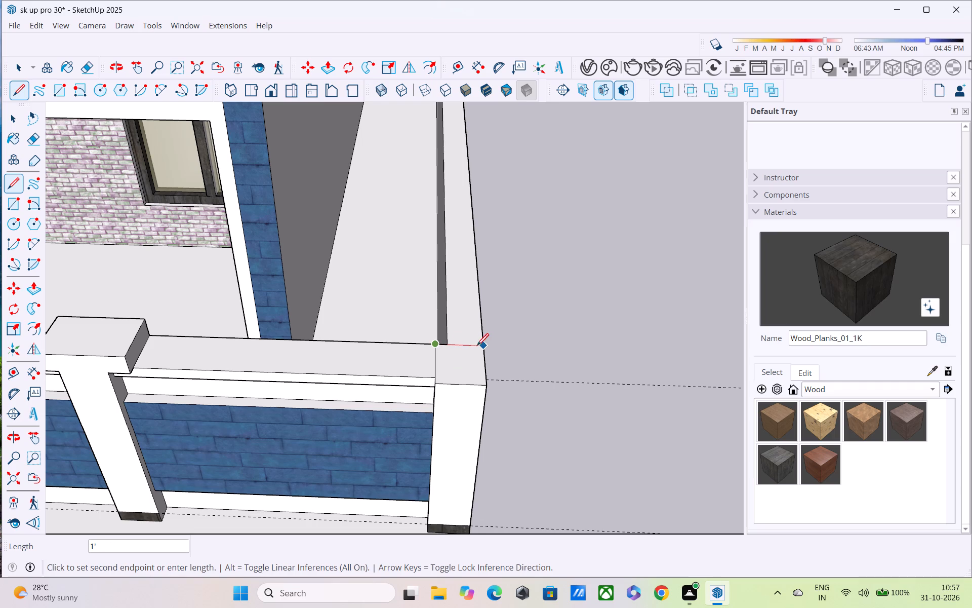
left_click(479, 347)
Raise the corner post's top face by 3" with Push/Pull.
key("p")
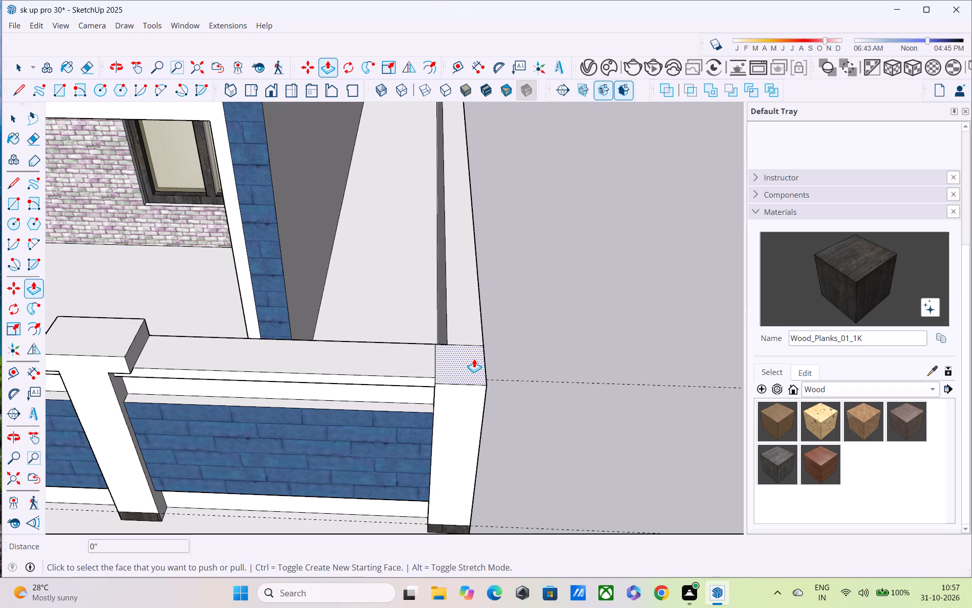
left_click(474, 359)
type("3?")
key("Return")
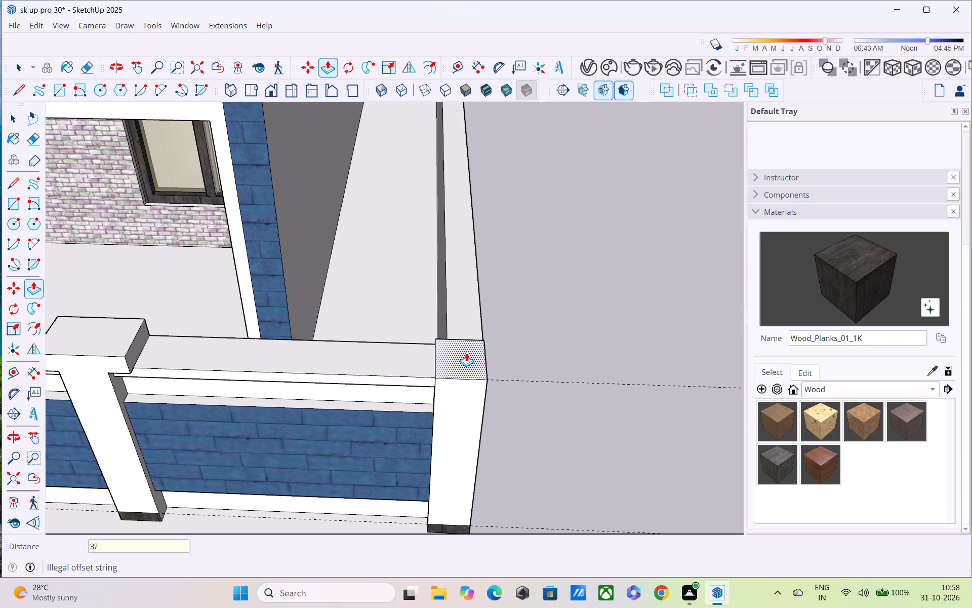
middle_click_drag(473, 346, 580, 298)
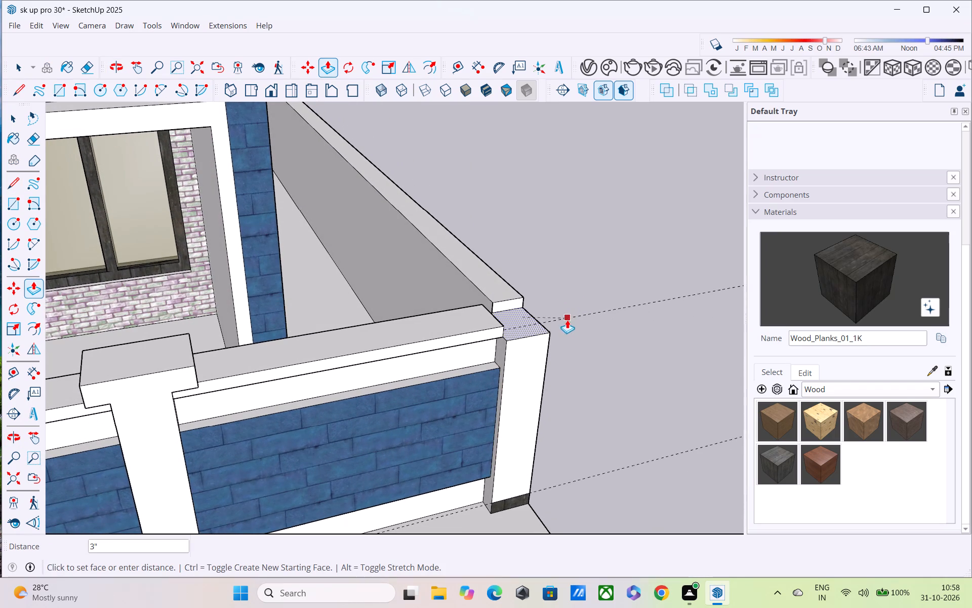
left_click(489, 319)
left_click(538, 317)
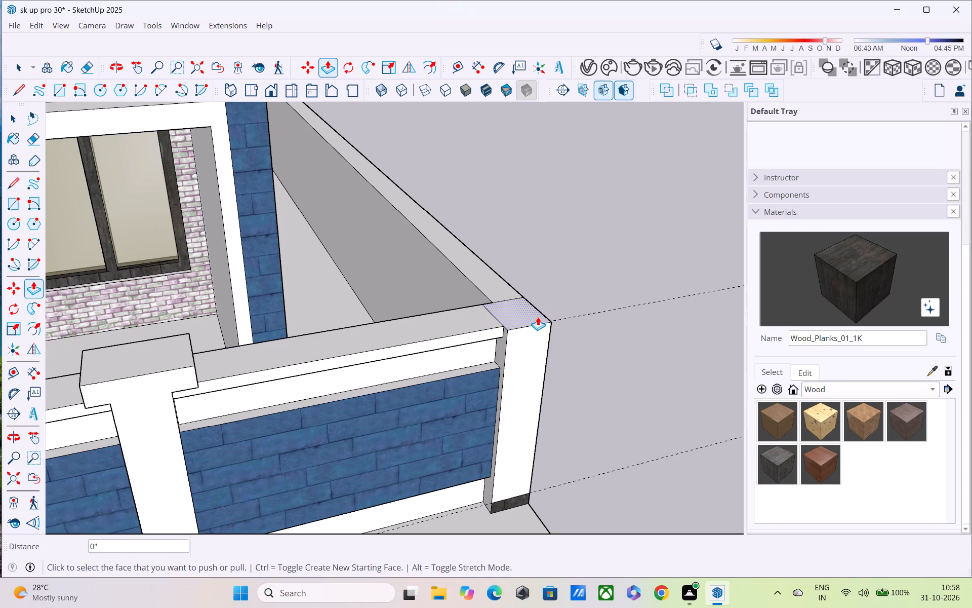
type("3\"")
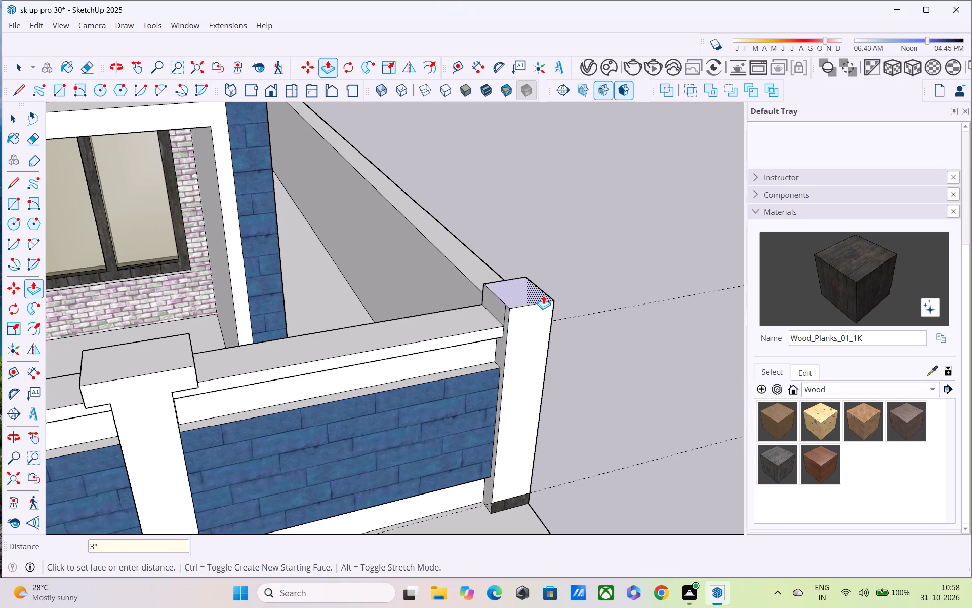
key("Return")
Extend the corner post's cap 3" over the blue-panelled wall and bring the overhang's front face forward.
scroll(525, 297, "up", 3)
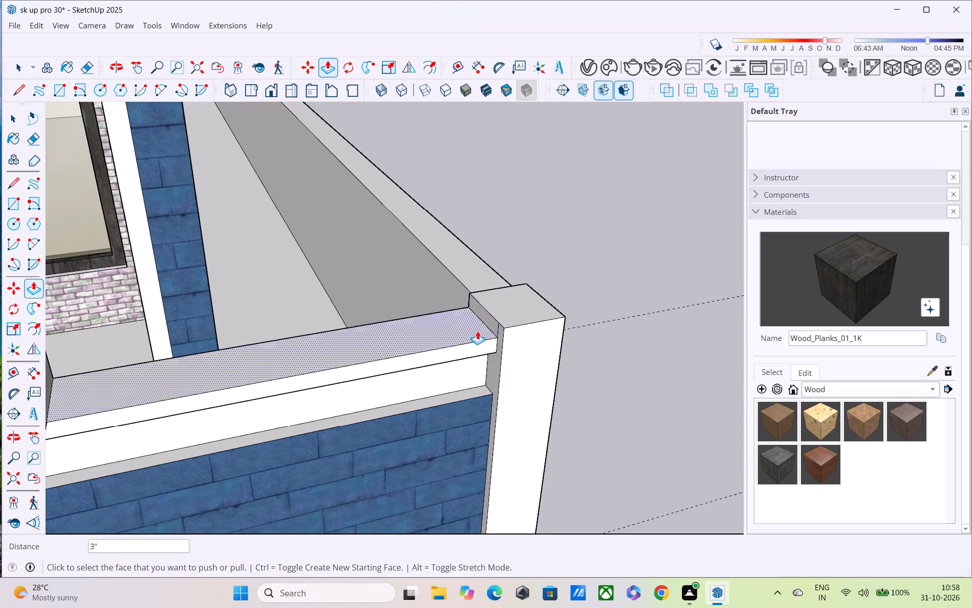
double_click(490, 315)
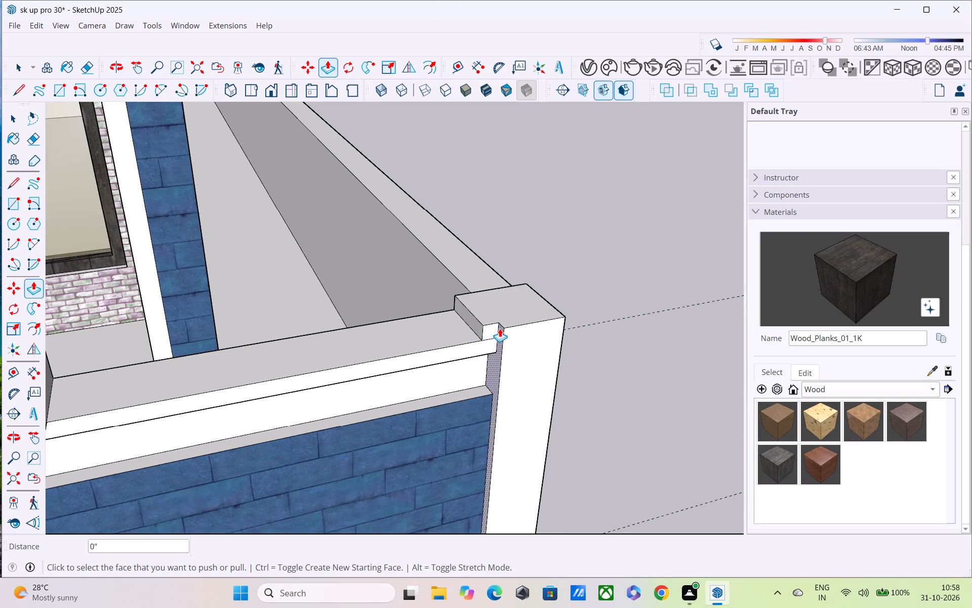
double_click(493, 326)
middle_click_drag(496, 325, 423, 247)
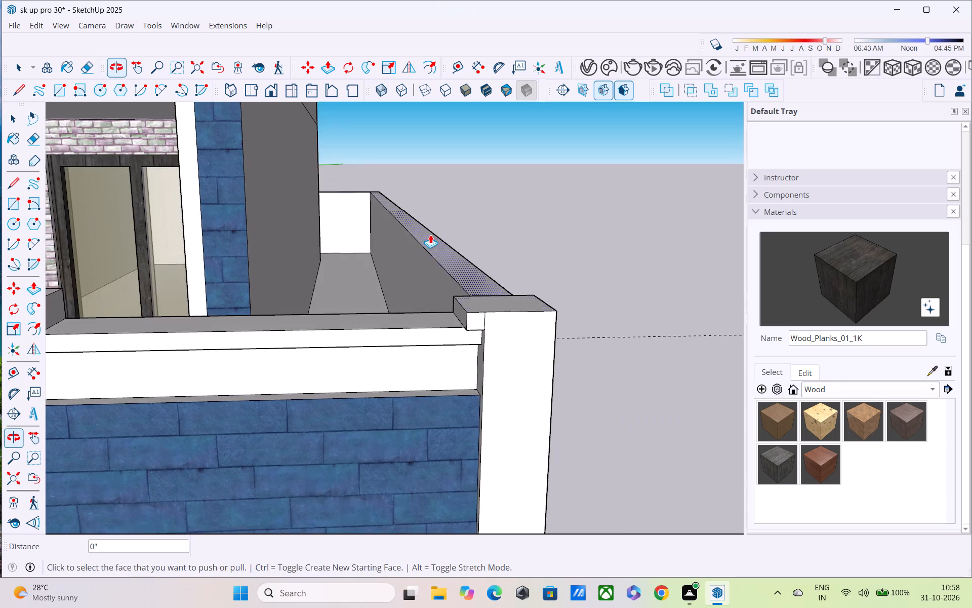
Erase the overhang seam line on the front of the corner post's cap.
scroll(430, 235, "down", 5)
middle_click_drag(459, 299, 463, 252)
scroll(464, 251, "up", 1)
scroll(464, 246, "down", 1)
key("e")
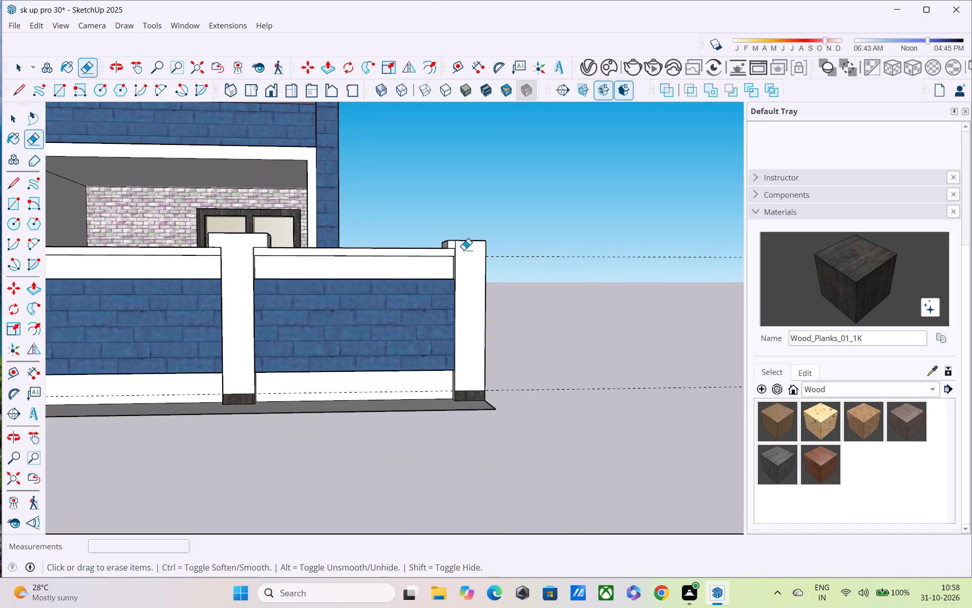
scroll(465, 247, "up", 5)
left_click(455, 246)
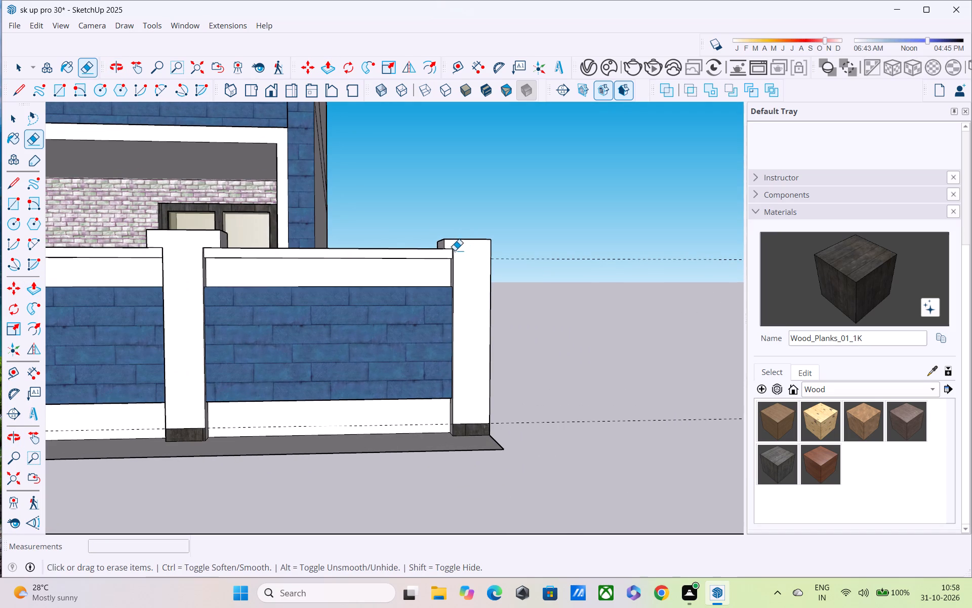
Examine the post caps along the front gate and boundary wall.
middle_click_drag(458, 285, 507, 366)
scroll(373, 313, "down", 5)
middle_click_drag(342, 343, 371, 313)
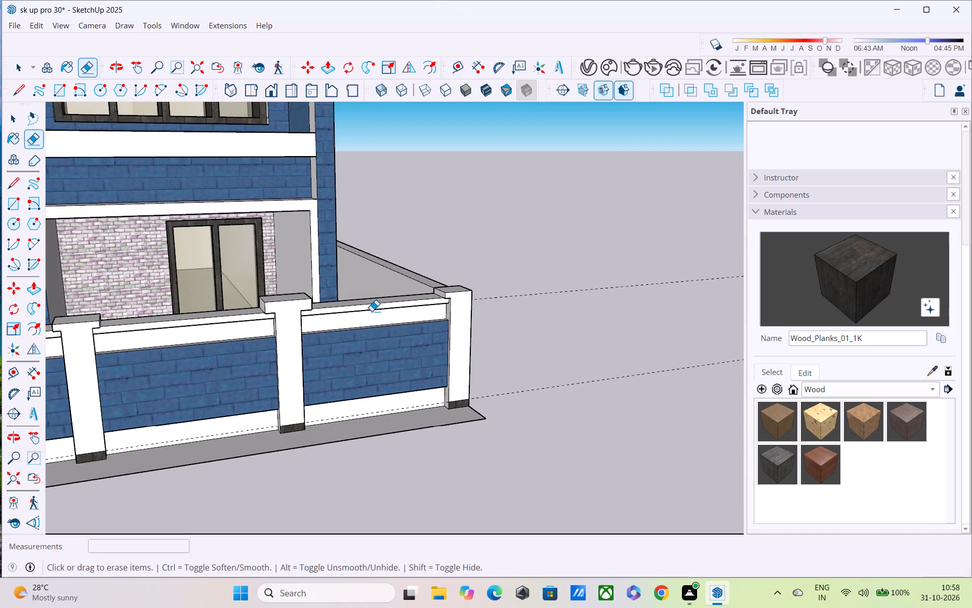
middle_click_drag(372, 311, 532, 379, "shift")
scroll(522, 348, "down", 5)
middle_click_drag(514, 402, 443, 323)
scroll(443, 323, "up", 1)
scroll(431, 321, "down", 5)
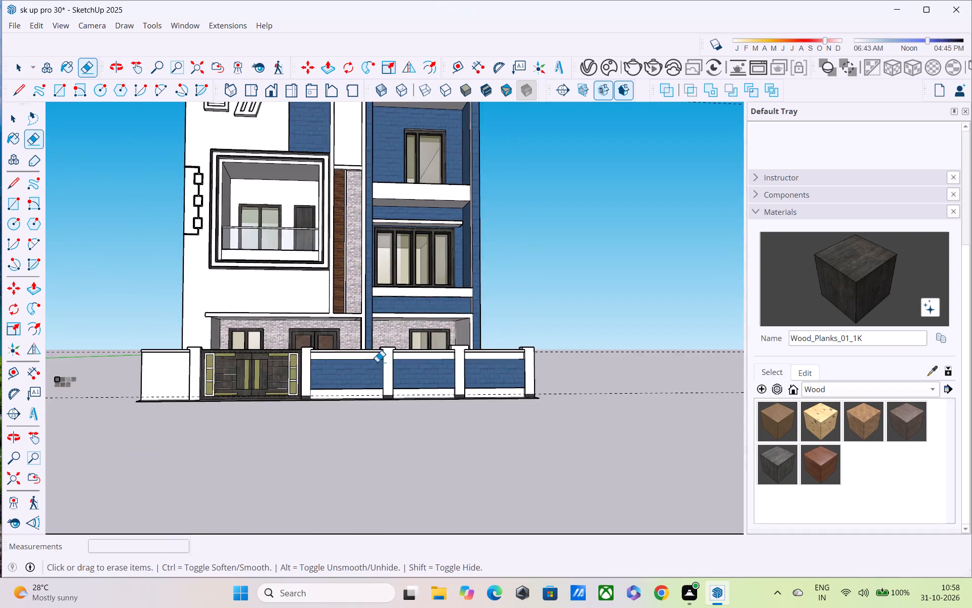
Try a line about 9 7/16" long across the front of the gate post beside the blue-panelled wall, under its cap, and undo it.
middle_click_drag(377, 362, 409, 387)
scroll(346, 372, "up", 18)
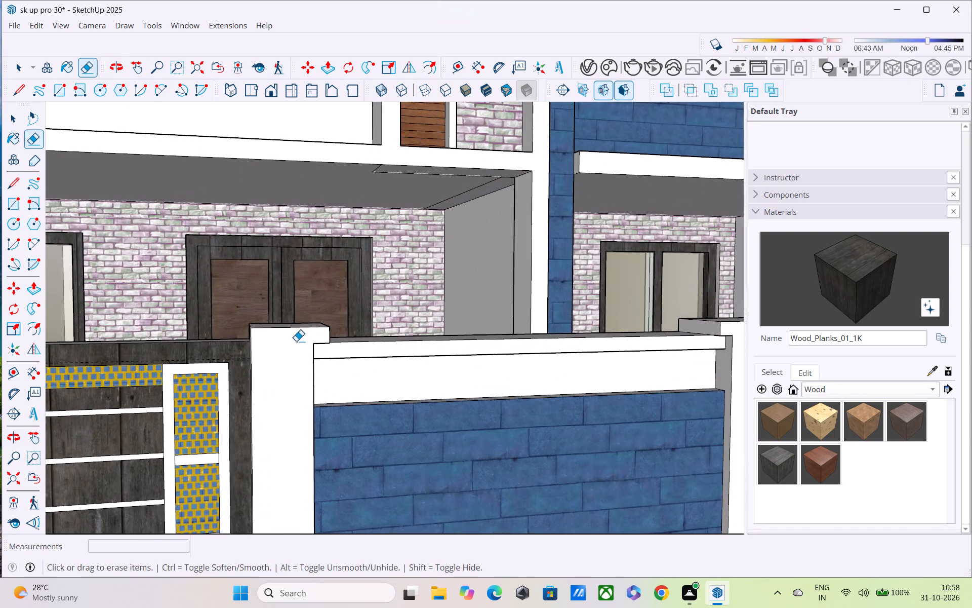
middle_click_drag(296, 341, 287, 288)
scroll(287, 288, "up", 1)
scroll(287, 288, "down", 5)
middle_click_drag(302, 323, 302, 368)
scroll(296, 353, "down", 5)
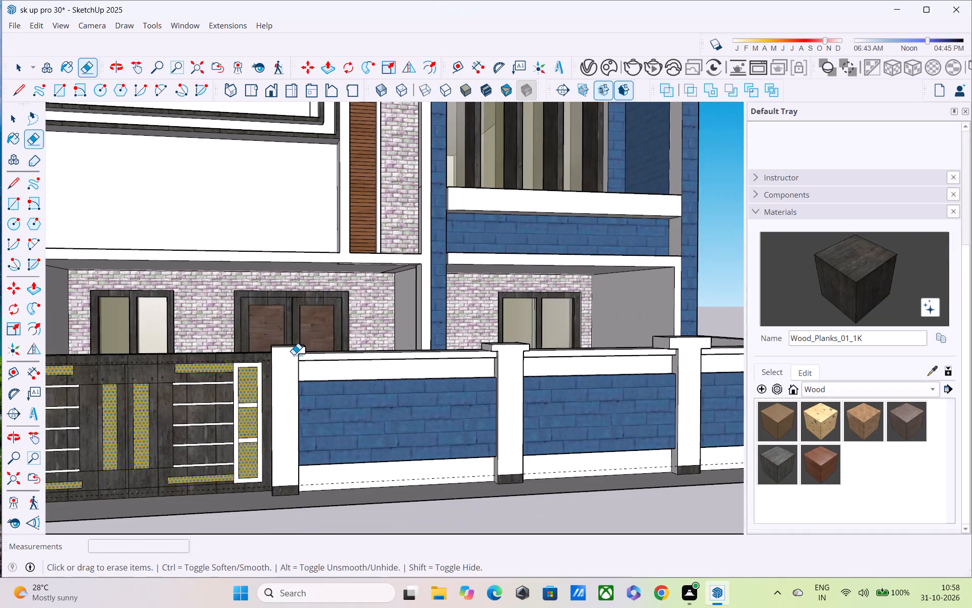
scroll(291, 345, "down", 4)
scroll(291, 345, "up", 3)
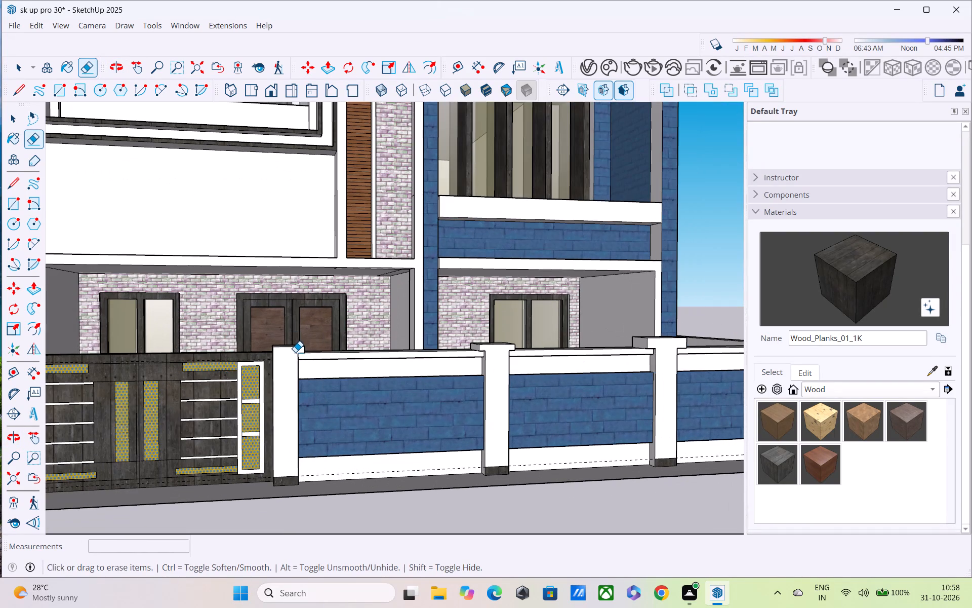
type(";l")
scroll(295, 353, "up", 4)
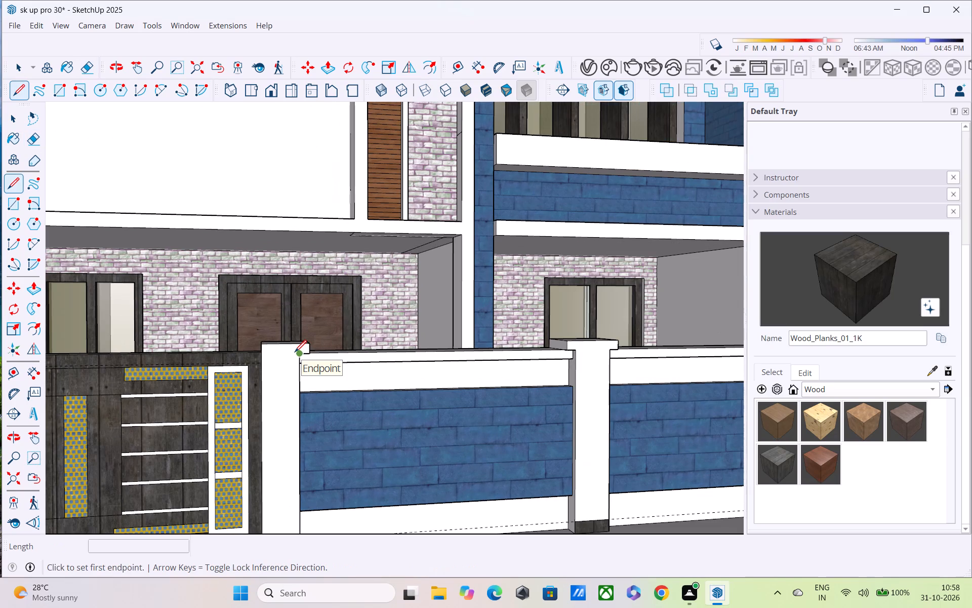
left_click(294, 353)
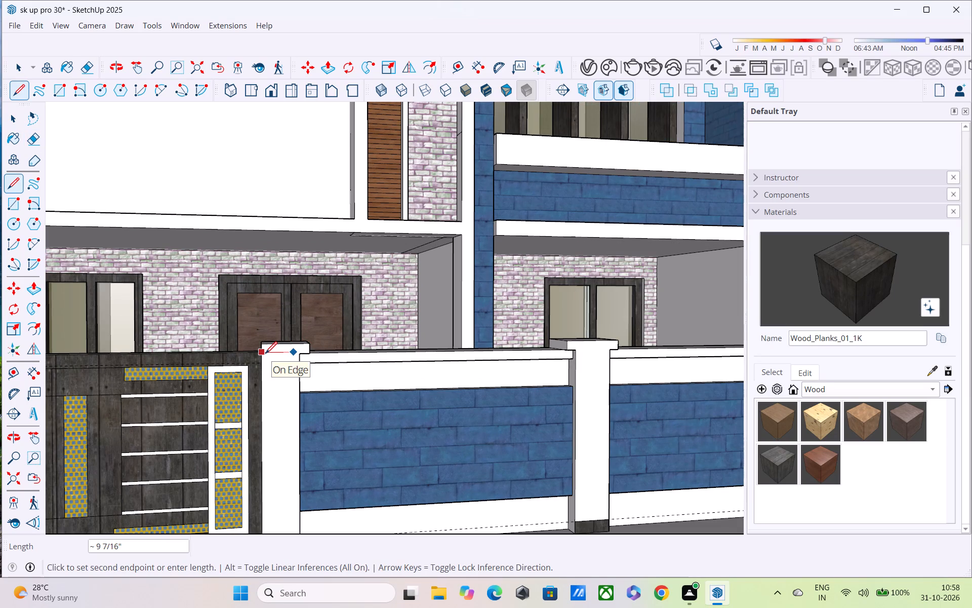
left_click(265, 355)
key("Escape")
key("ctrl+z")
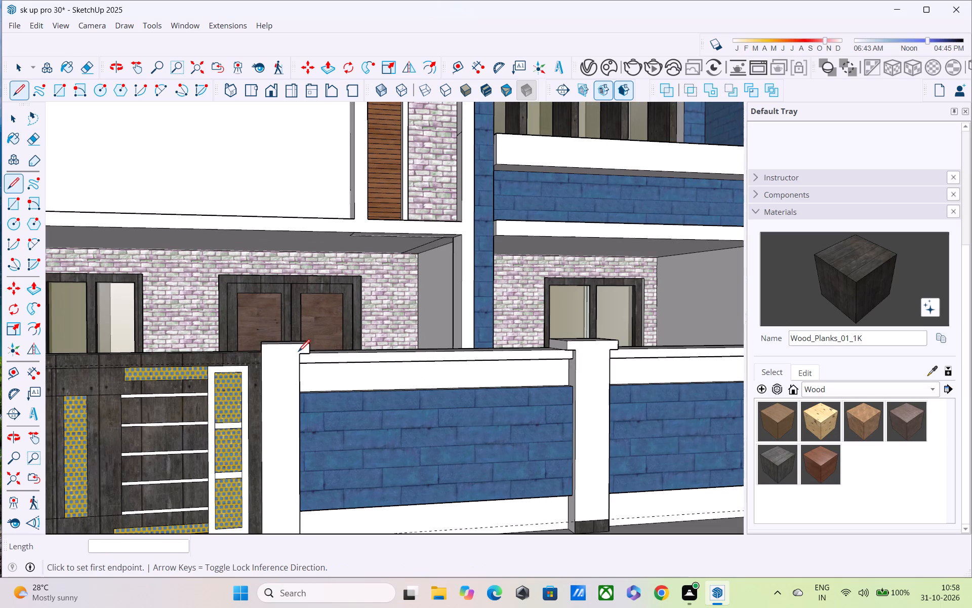
Draw a line across the front of each gate post, separating the cap's front face from the post below.
left_click(298, 353)
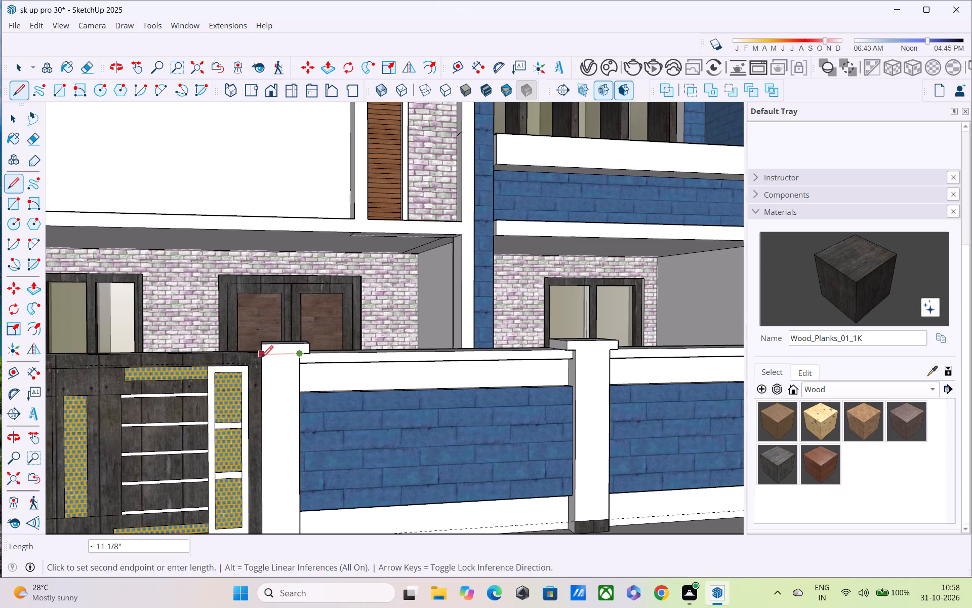
left_click(261, 358)
scroll(260, 358, "down", 3)
middle_click_drag(261, 366, 510, 363, "shift")
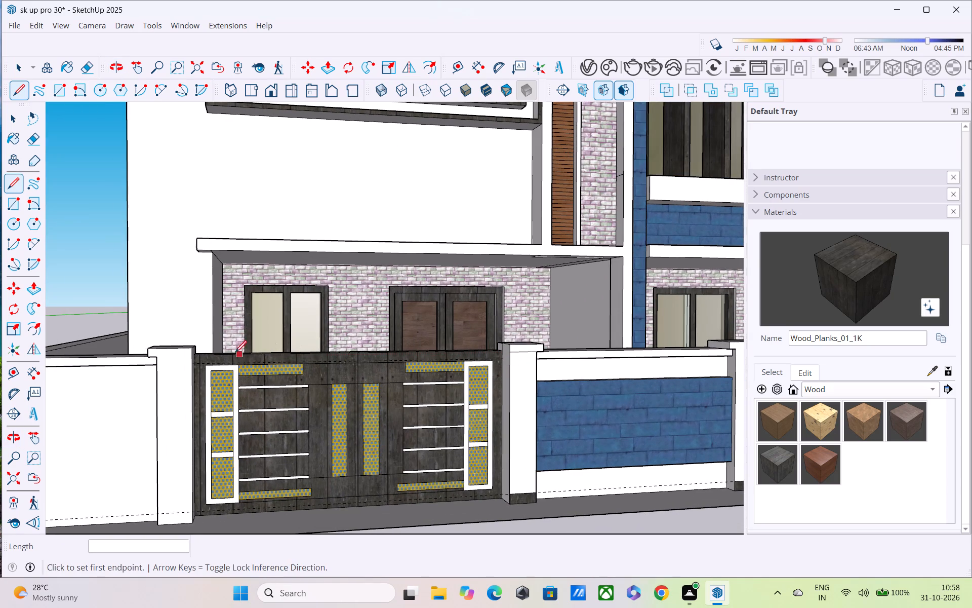
left_click(157, 359)
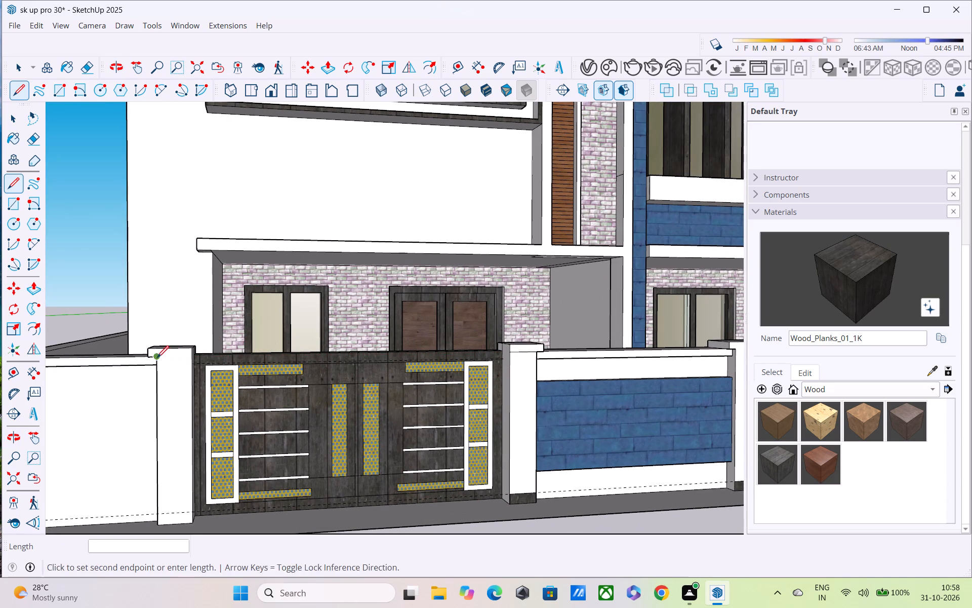
left_click(194, 357)
Draw a line about 1' long across the front of the wall post nearest the gate, along its cap's underside.
middle_click_drag(211, 361, 73, 356, "shift")
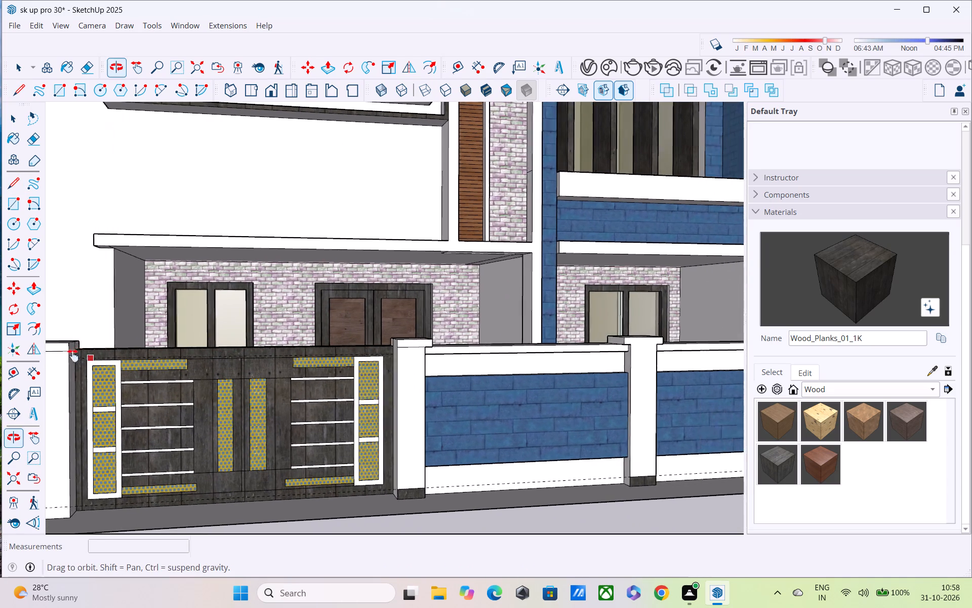
middle_click_drag(73, 356, 61, 357, "shift")
middle_click_drag(538, 367, 411, 343)
scroll(543, 342, "up", 3)
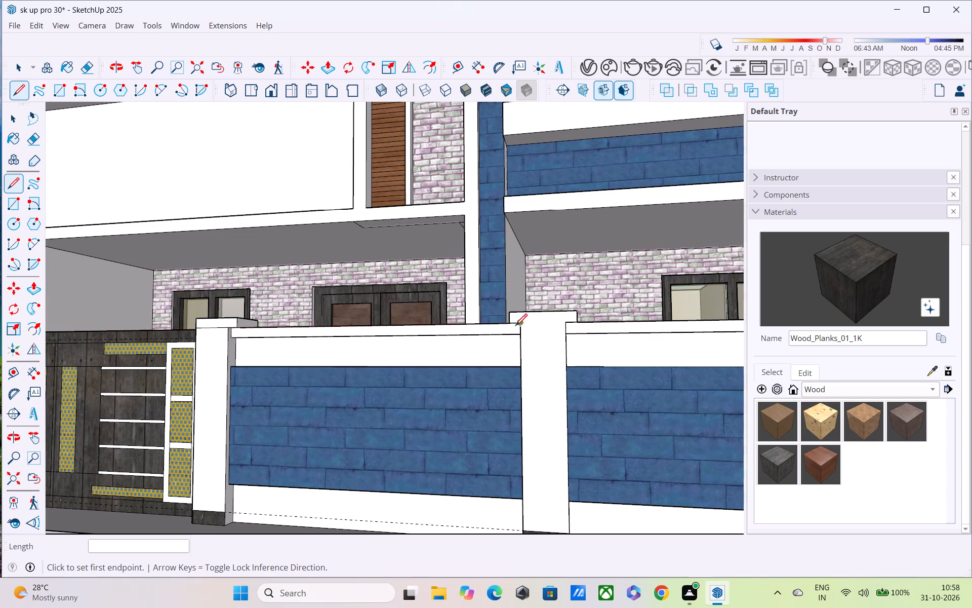
left_click(519, 326)
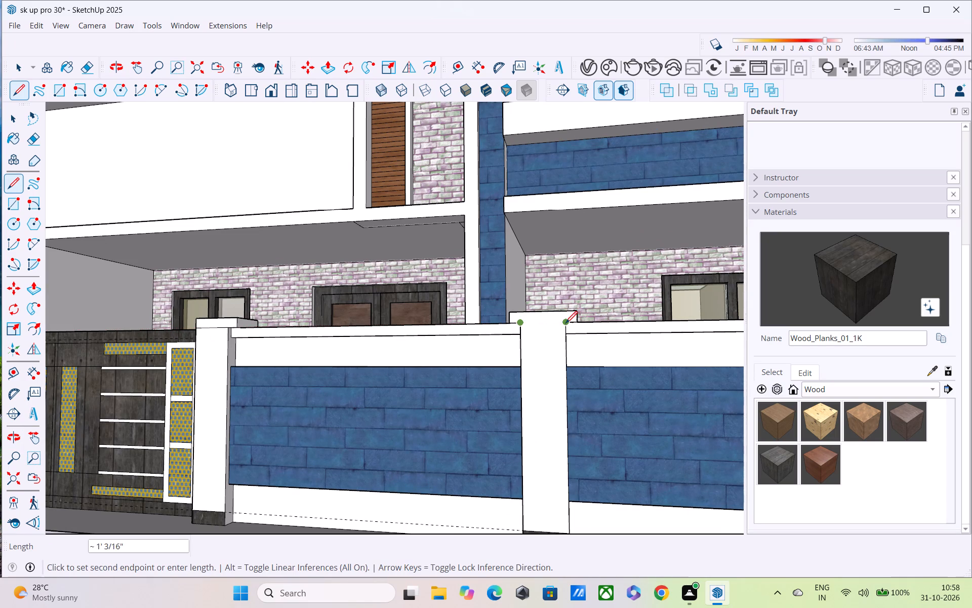
left_click(565, 324)
left_click(524, 324)
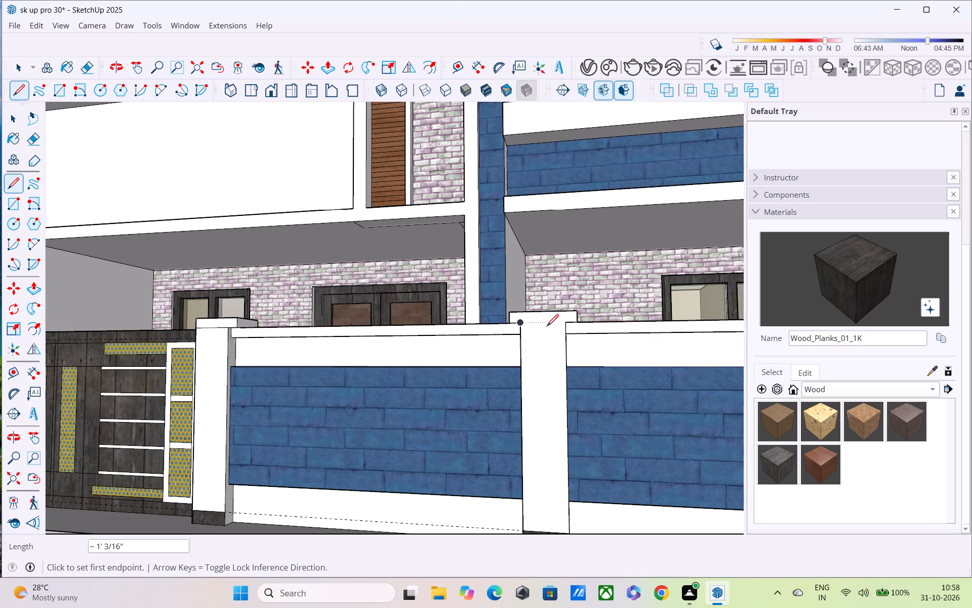
left_click(566, 324)
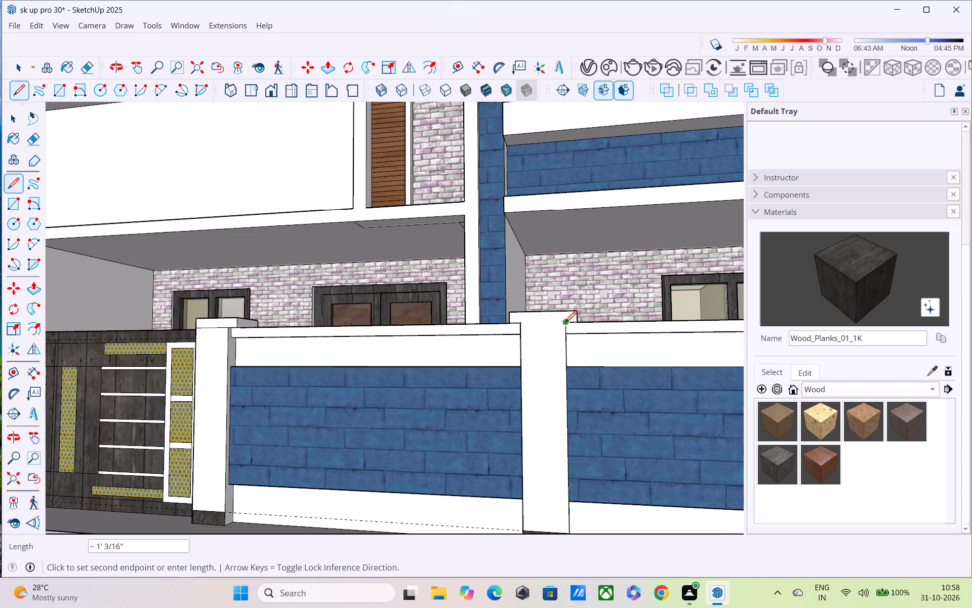
left_click(517, 323)
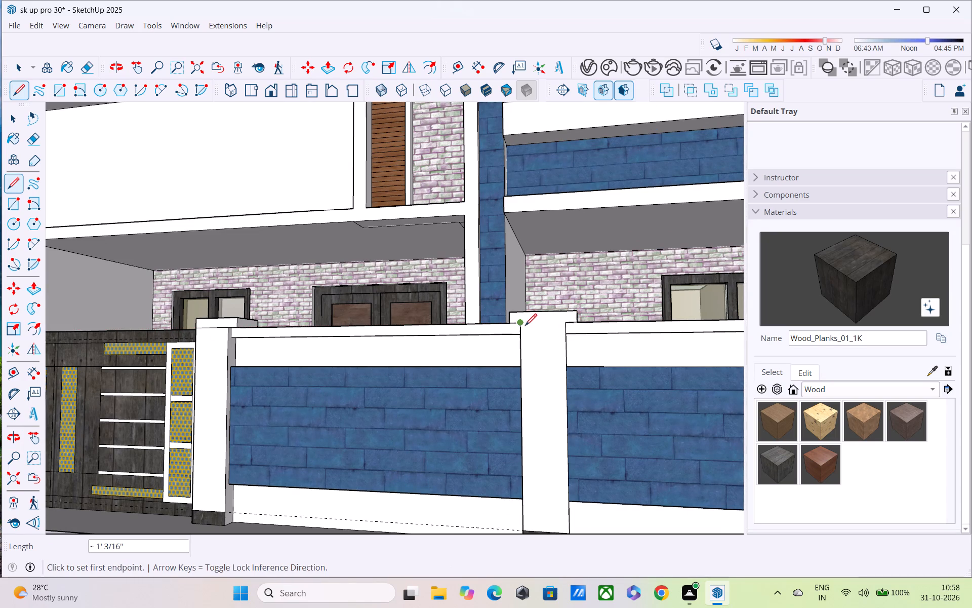
left_click(520, 326)
left_click(562, 322)
Draw a line across the front of the wall post nearest the corner post, along its cap's underside.
scroll(562, 322, "down", 2)
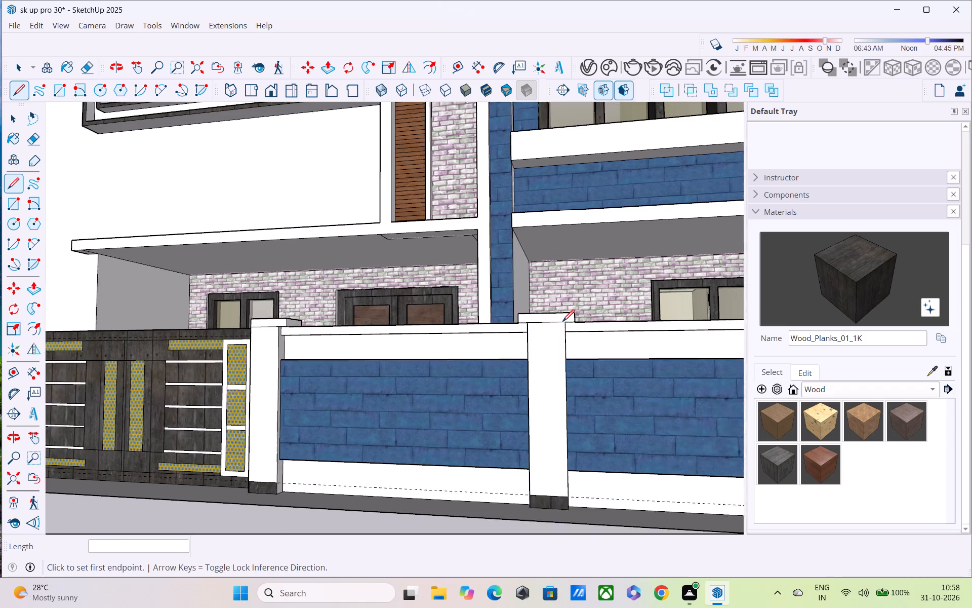
scroll(562, 323, "down", 1)
middle_click_drag(562, 325, 410, 325)
middle_click_drag(499, 356, 334, 290, "shift")
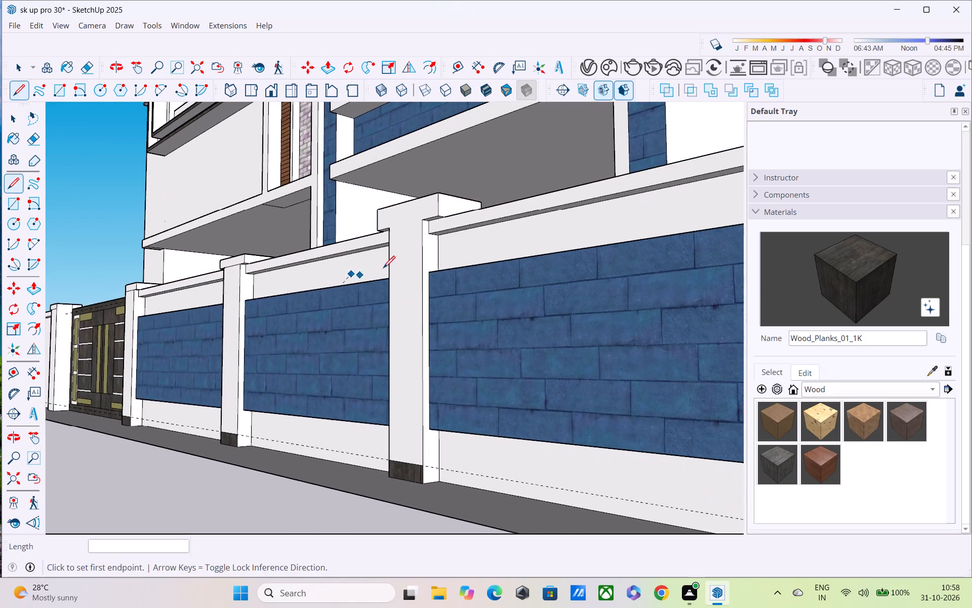
middle_click_drag(393, 269, 496, 327)
scroll(526, 303, "up", 1)
left_click(536, 320)
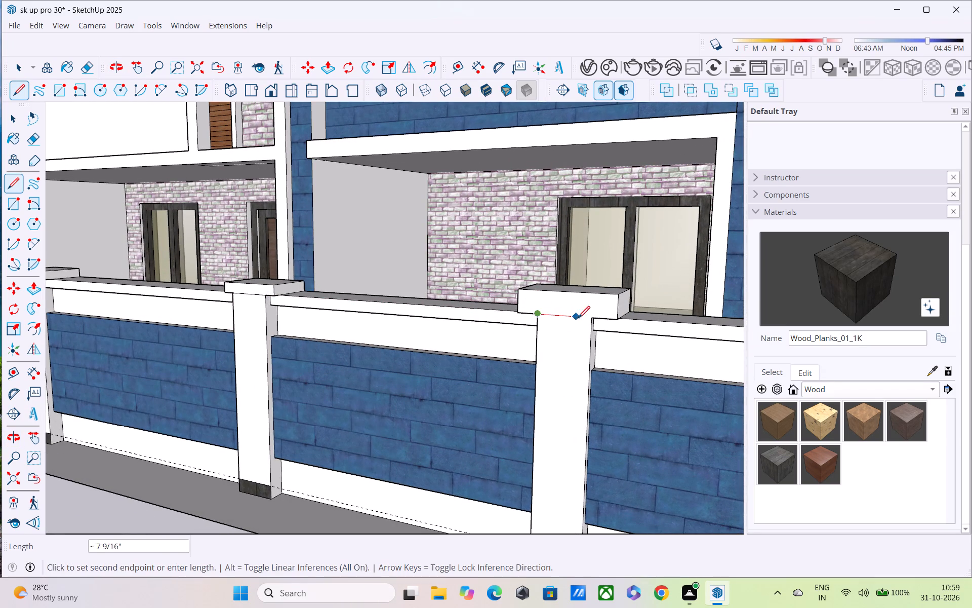
left_click(591, 322)
Draw a 1' line across the front of the corner post, along its cap's underside.
middle_click_drag(597, 323, 411, 247, "shift")
scroll(483, 289, "down", 1)
middle_click_drag(488, 313, 202, 211)
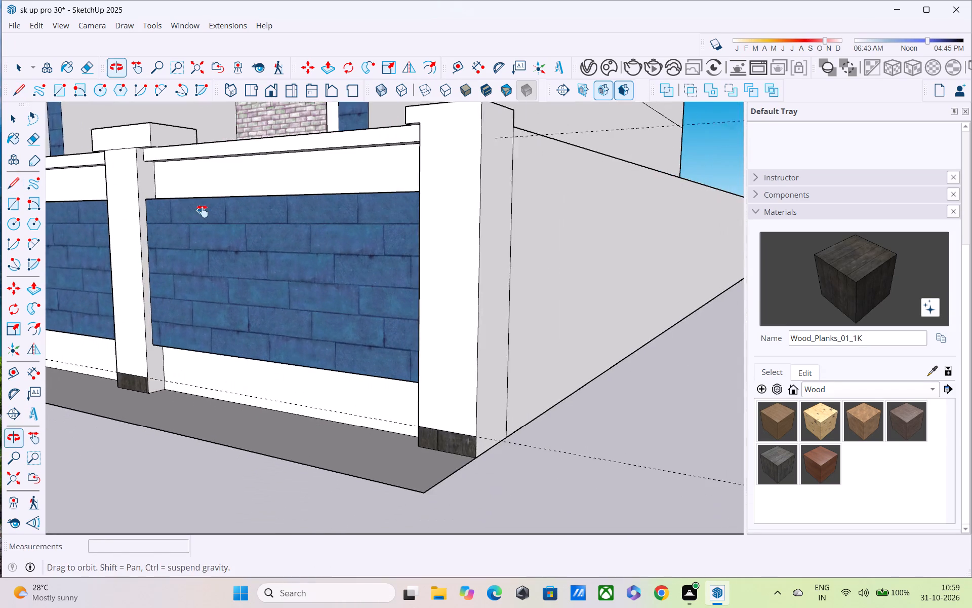
middle_click_drag(202, 211, 191, 210)
middle_click_drag(394, 136, 436, 195)
left_click(426, 157)
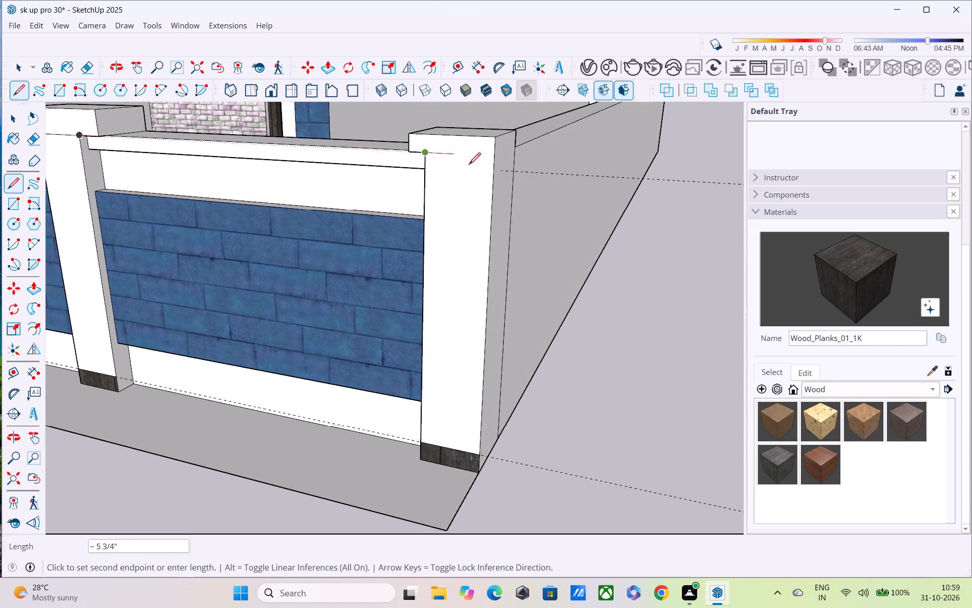
left_click(494, 158)
Paint the cap fronts of the corner post and its neighbouring wall post with Wood_Planks_01_1K, including the neighbour's overhang sections.
left_click(843, 266)
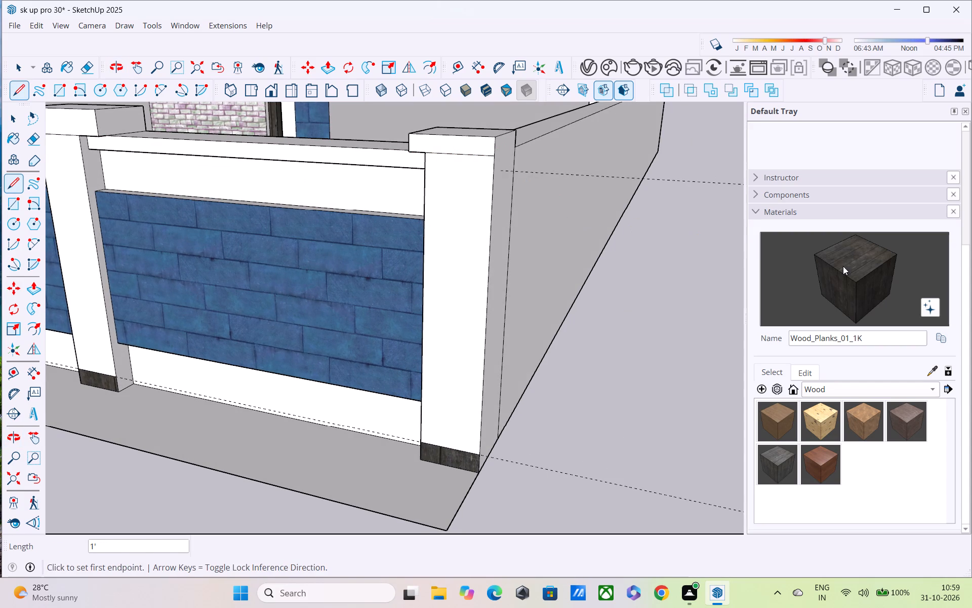
left_click(453, 148)
middle_click_drag(459, 166, 554, 182)
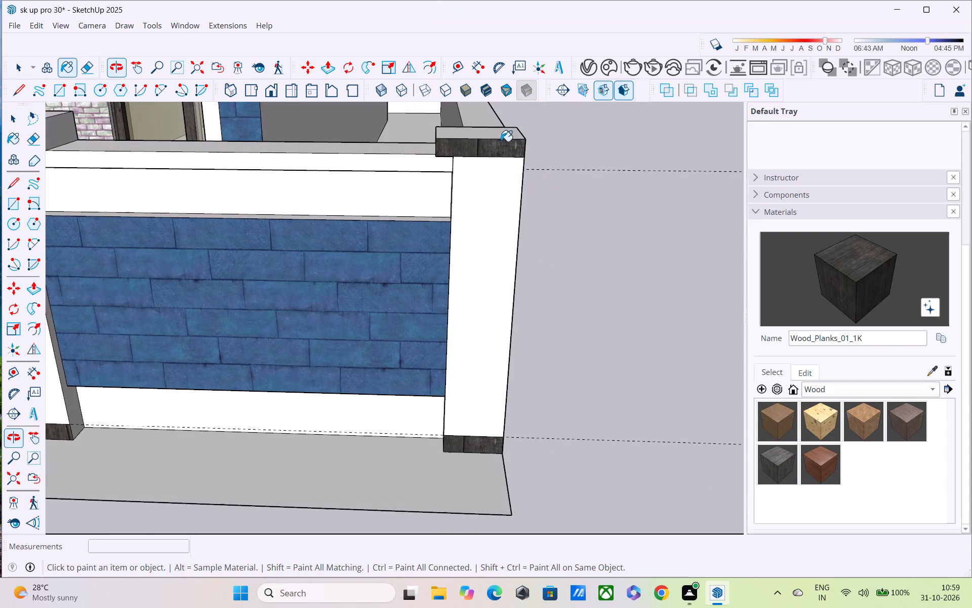
scroll(465, 155, "down", 1)
scroll(467, 163, "down", 2, "shift")
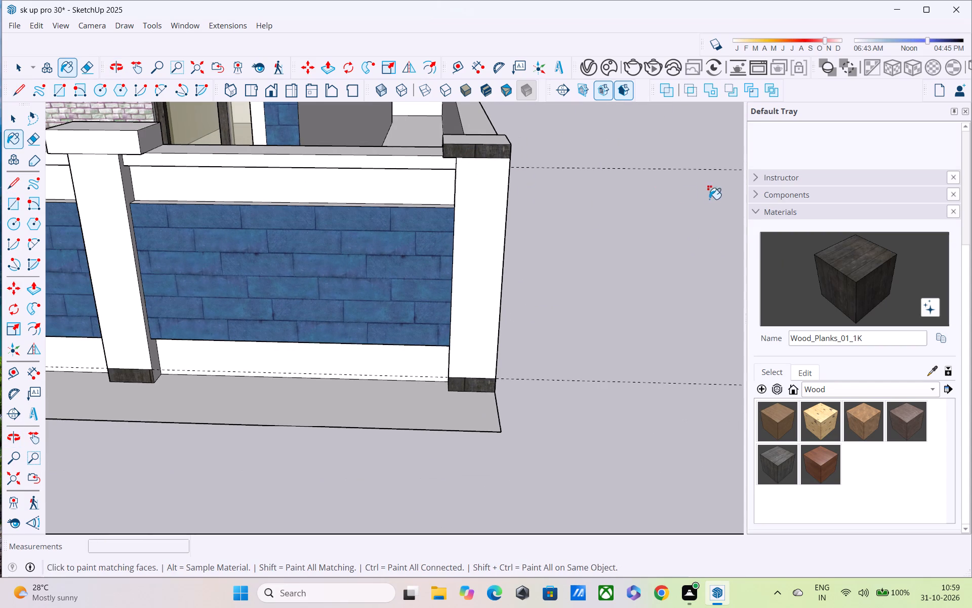
middle_click_drag(558, 191, 802, 220)
scroll(207, 231, "up", 1, "shift")
left_click(288, 158, "shift")
middle_click_drag(313, 192, 513, 268, "shift")
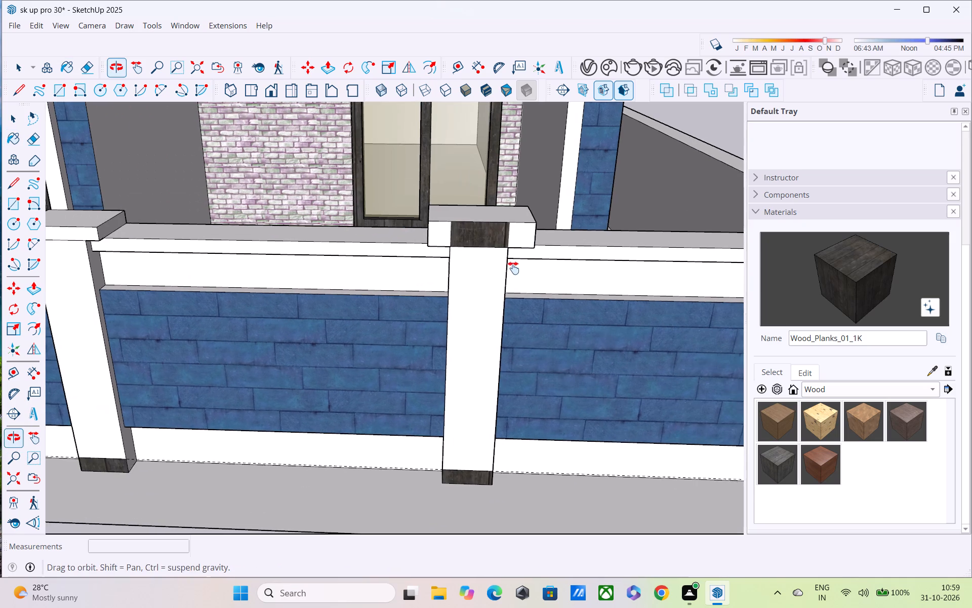
middle_click_drag(513, 268, 513, 267, "shift")
left_click(519, 239)
left_click(440, 231)
Paint the cap fronts of the wall post nearest the gate and both gate posts with Wood_Planks_01_1K.
middle_click_drag(449, 244, 654, 314, "shift")
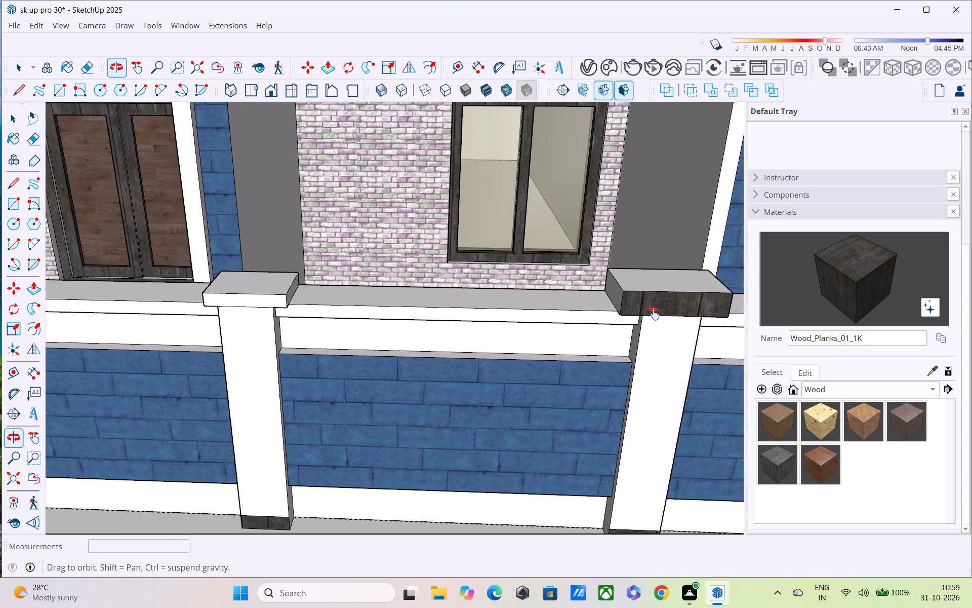
middle_click_drag(654, 314, 655, 314, "shift")
left_click(246, 299)
middle_click_drag(288, 312, 600, 307)
middle_click_drag(239, 325, 438, 241)
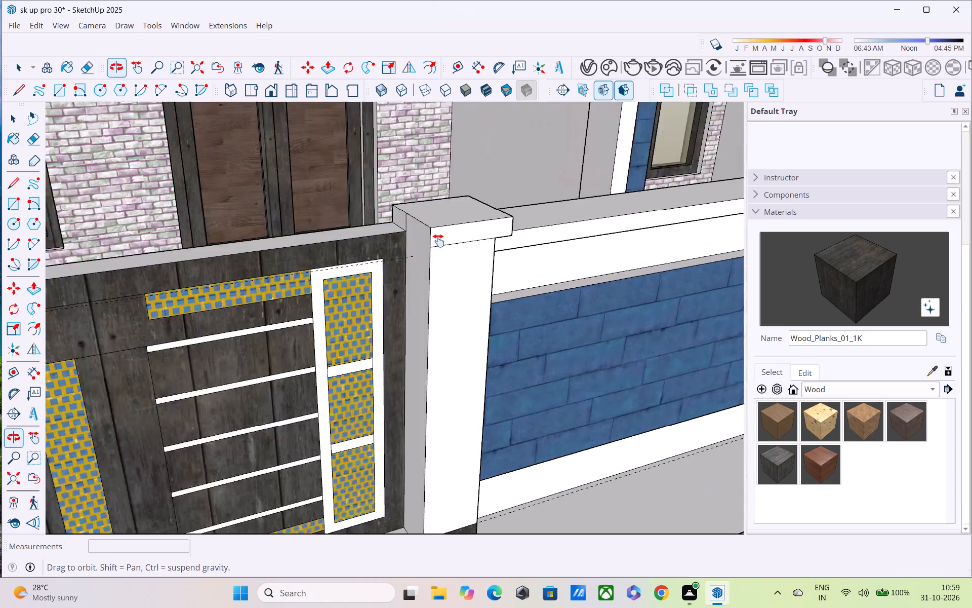
middle_click_drag(438, 241, 449, 231)
left_click(556, 181)
middle_click_drag(550, 178, 437, 148)
scroll(438, 149, "down", 5)
middle_click_drag(475, 196, 482, 173)
left_click(81, 157)
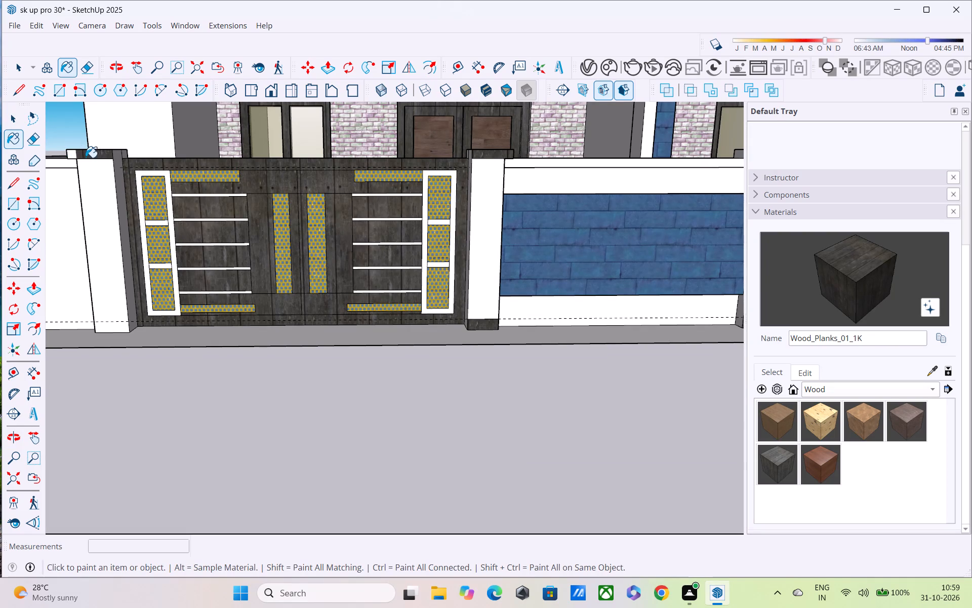
left_click(71, 153)
Examine the painted post caps along the gate and front boundary wall.
middle_click_drag(110, 186, 110, 160)
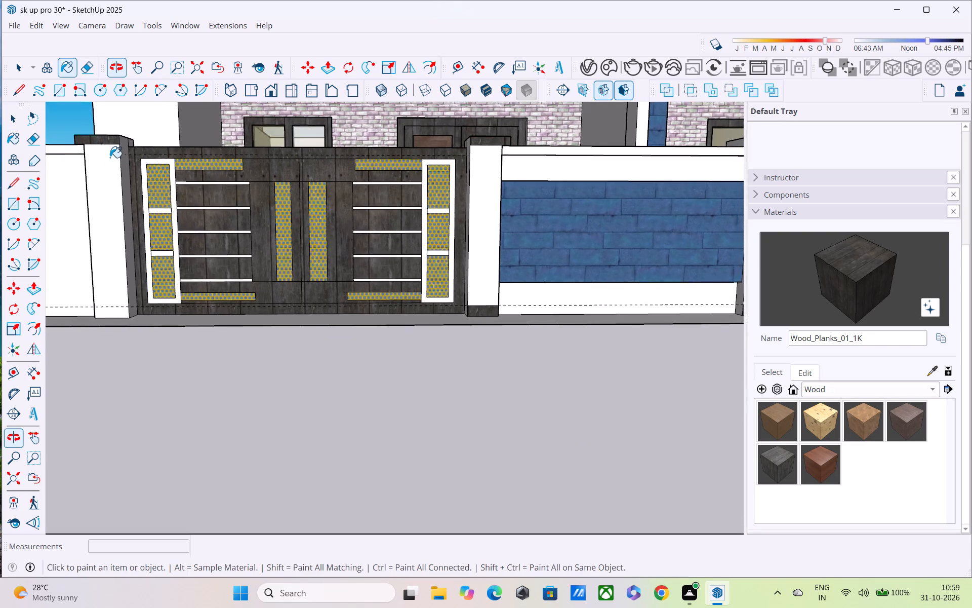
scroll(110, 158, "down", 13)
middle_click_drag(335, 307, 392, 337, "shift")
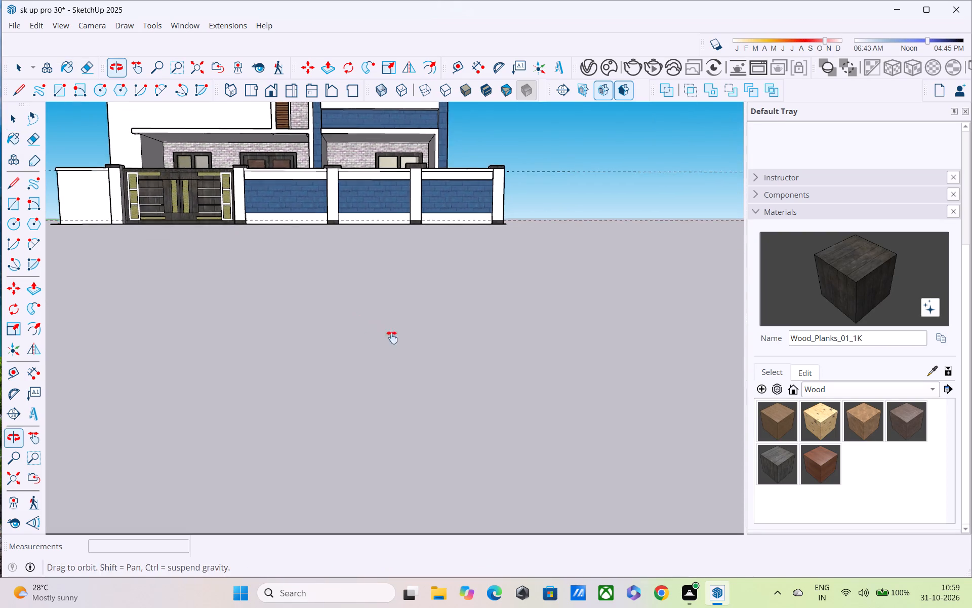
middle_click_drag(392, 337, 396, 336, "shift")
middle_click_drag(367, 196, 479, 319, "shift")
scroll(460, 319, "up", 11)
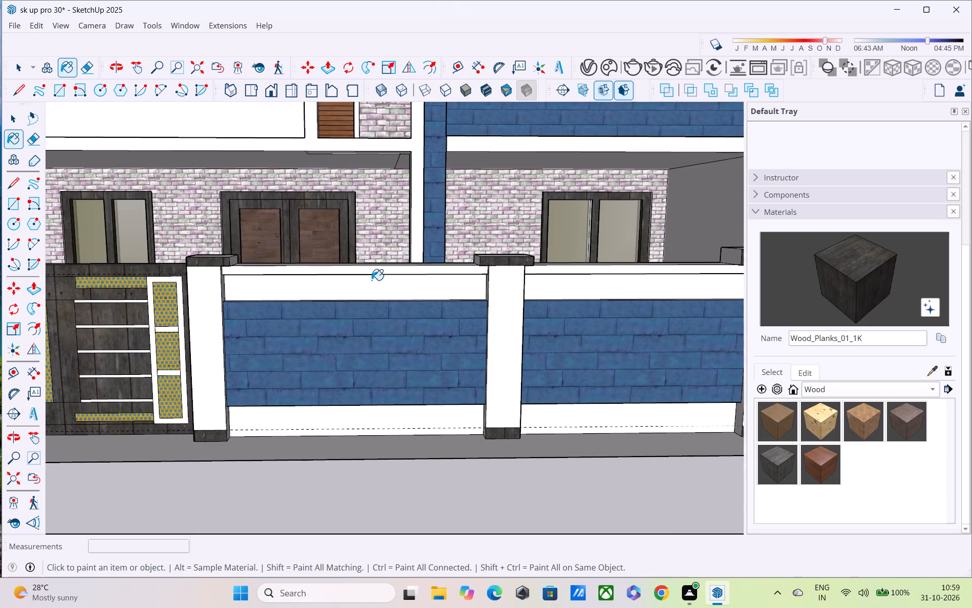
Examine the painted post caps, gate and front boundary wall up close and together with the whole front facade.
scroll(369, 280, "up", 3)
scroll(263, 262, "up", 3)
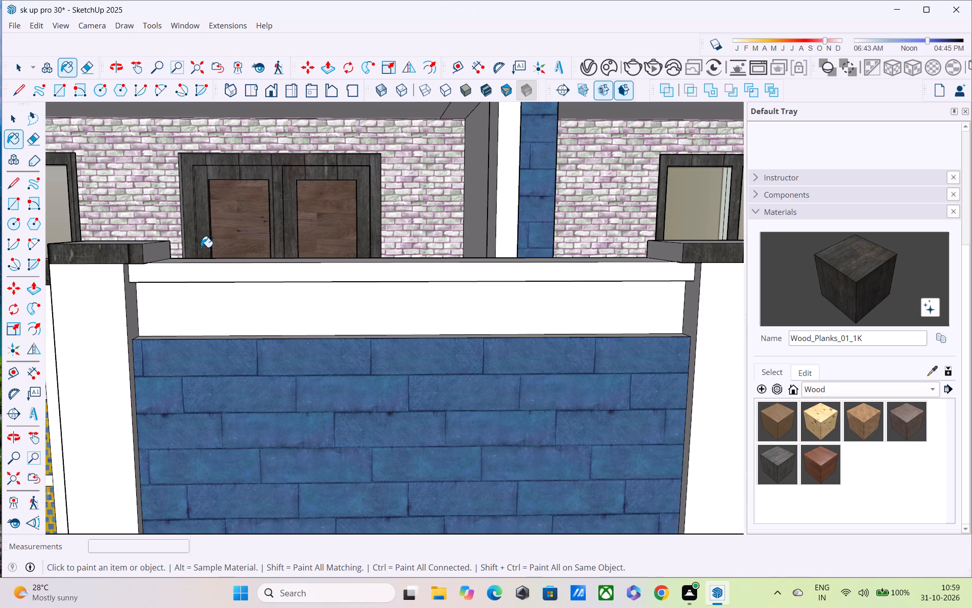
scroll(201, 246, "down", 5)
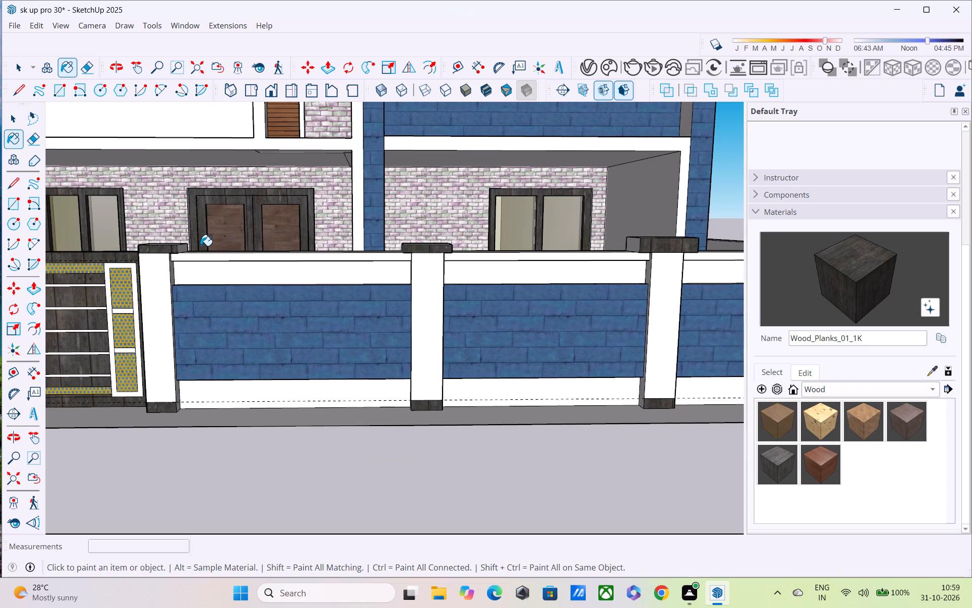
scroll(199, 245, "down", 1)
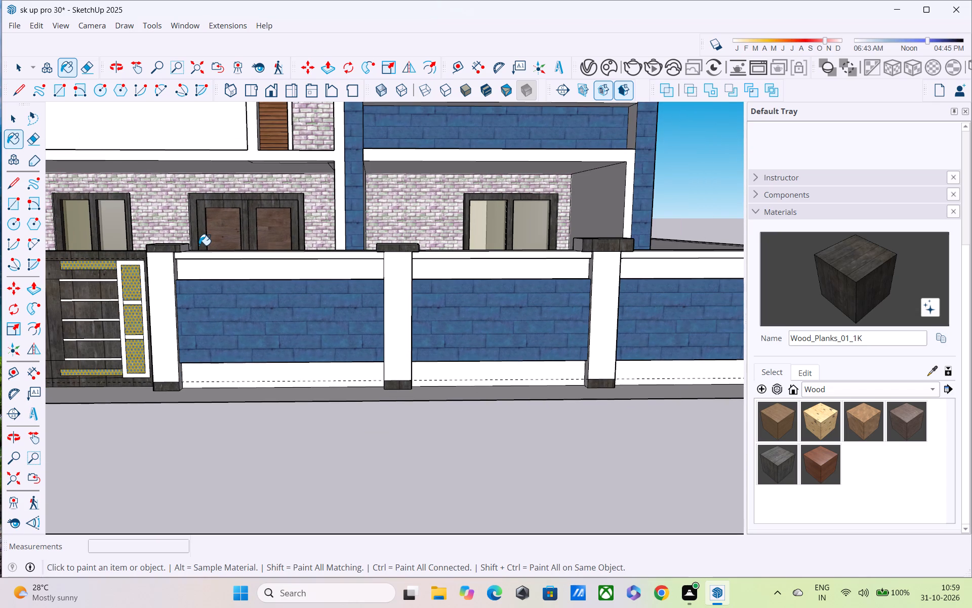
middle_click_drag(194, 248, 214, 407, "shift")
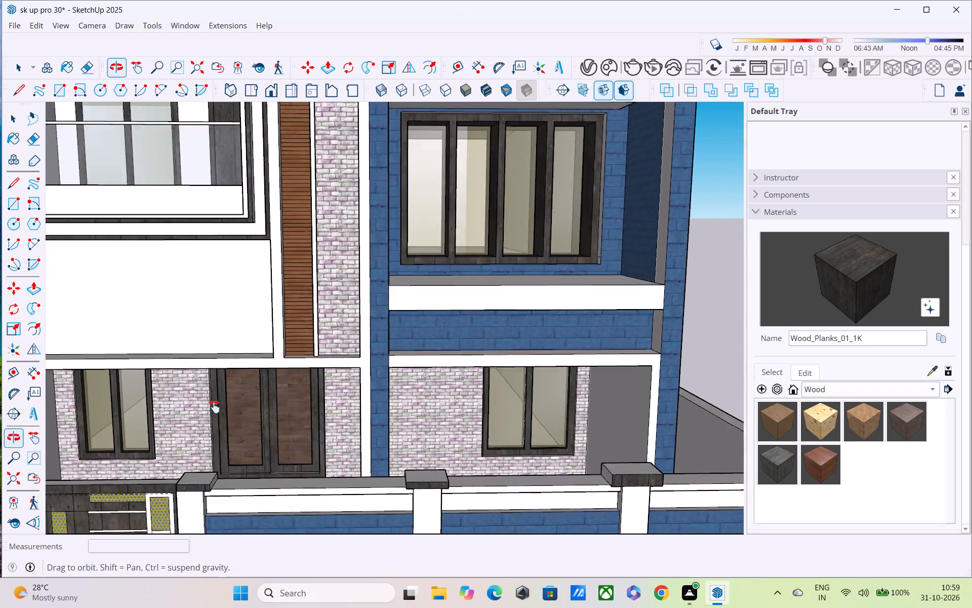
middle_click_drag(214, 407, 328, 333, "shift")
scroll(335, 322, "down", 5)
middle_click_drag(334, 321, 471, 352, "shift")
scroll(316, 365, "up", 4)
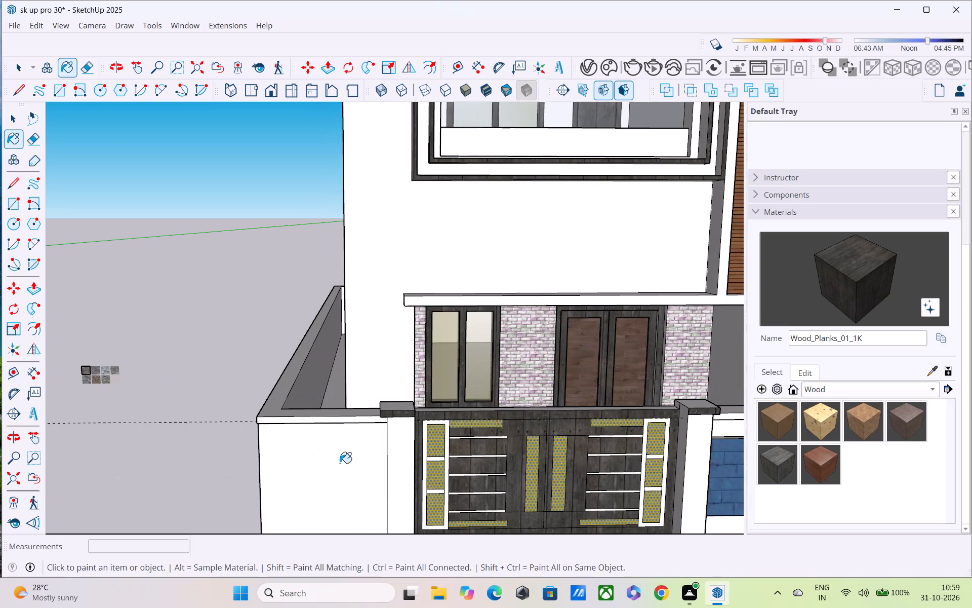
scroll(339, 429, "down", 4)
middle_click_drag(336, 434, 290, 350)
scroll(290, 346, "up", 1)
scroll(291, 355, "down", 5)
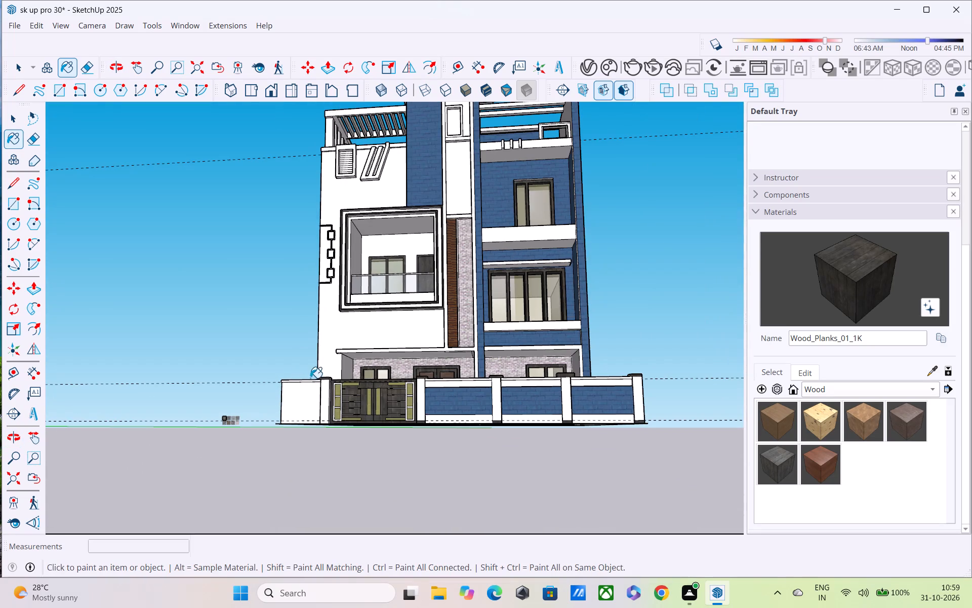
Undo the recent Wood_Planks_01_1K painting of the gate and boundary wall post caps.
key("ctrl+z")
key("ctrl+z")
key("ctrl+z")
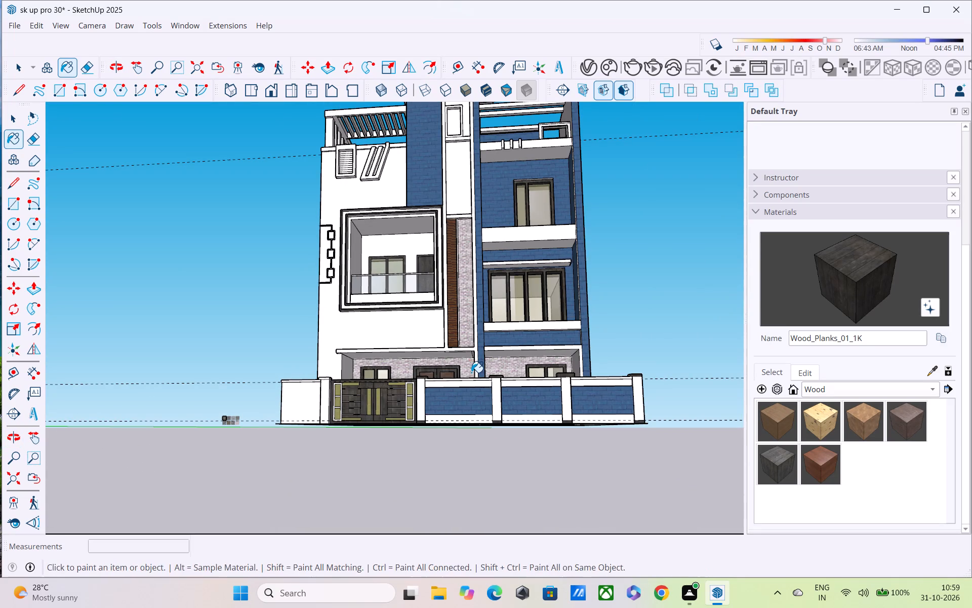
key("ctrl+z")
key("ctrl+z")
key("ctrl+z")
key("ctrl+z")
key("ctrl+z")
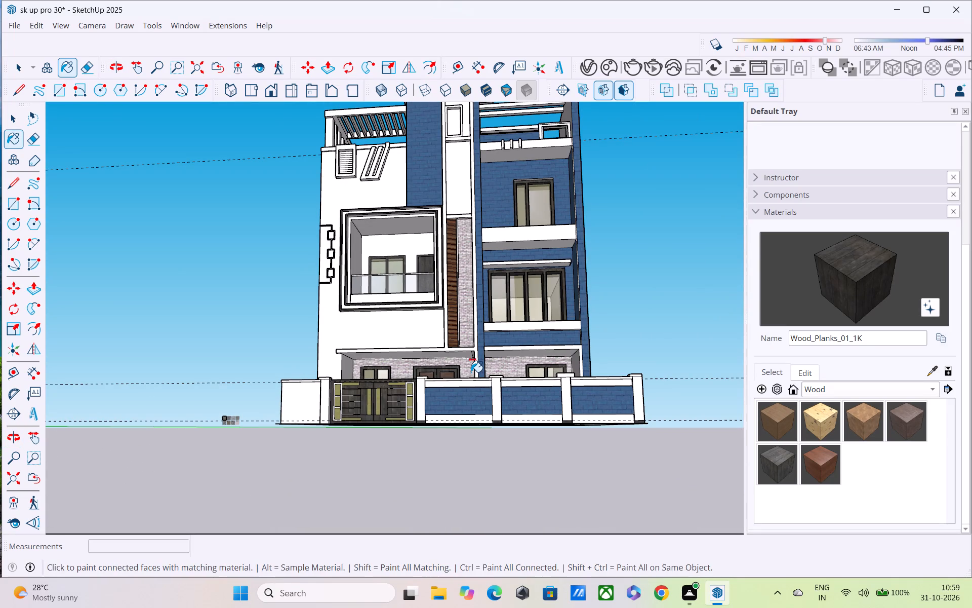
key("z")
scroll(468, 368, "down", 1)
middle_click_drag(468, 368, 497, 448)
scroll(450, 390, "up", 9)
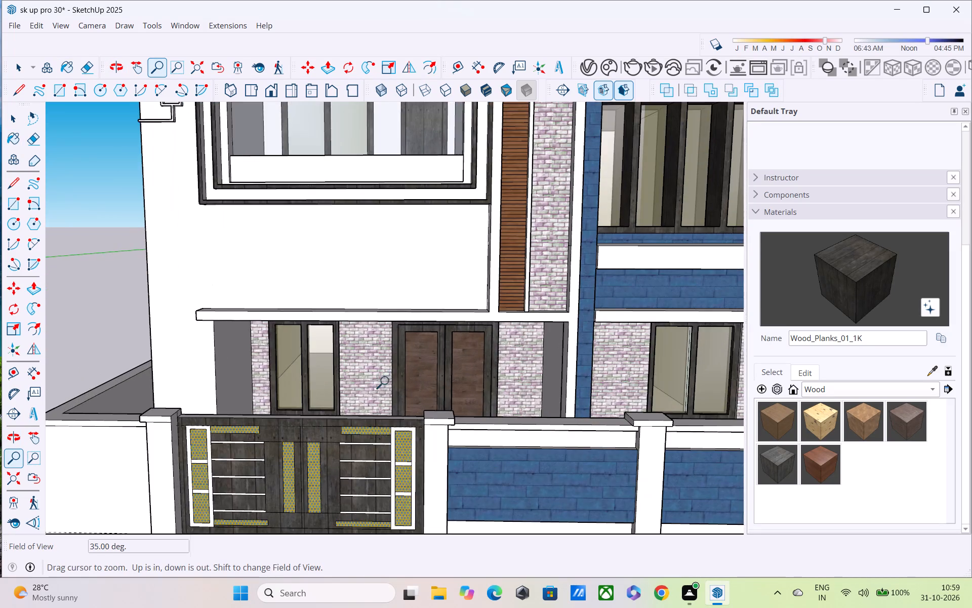
middle_click_drag(384, 382, 363, 352)
scroll(364, 349, "down", 4)
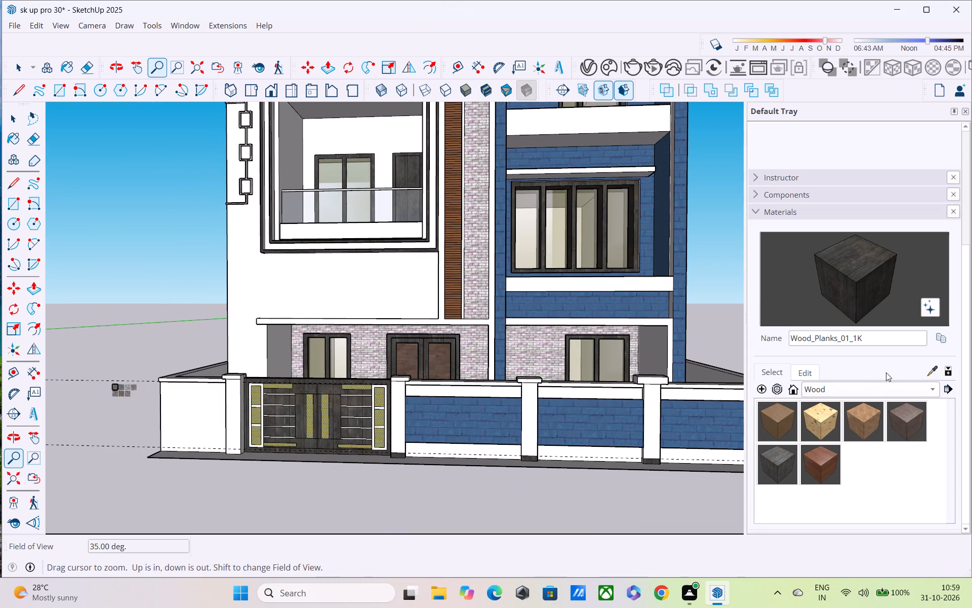
Browse the Solid Colors materials and preview the pale shades E01_Mint_Frost, F01_Seafoam_Drift and I01_Sky_Frost.
left_click_drag(873, 396, 868, 396)
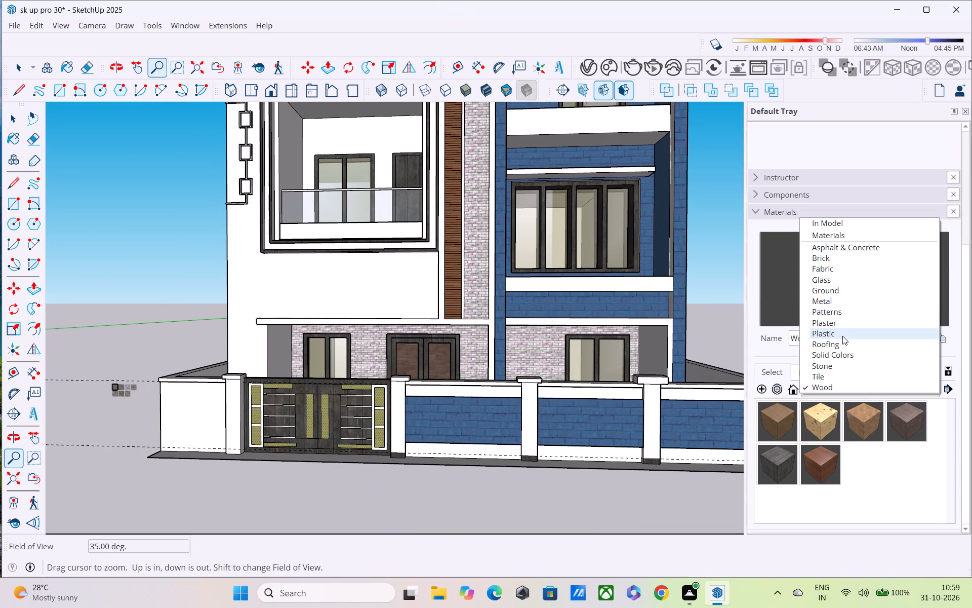
left_click(841, 355)
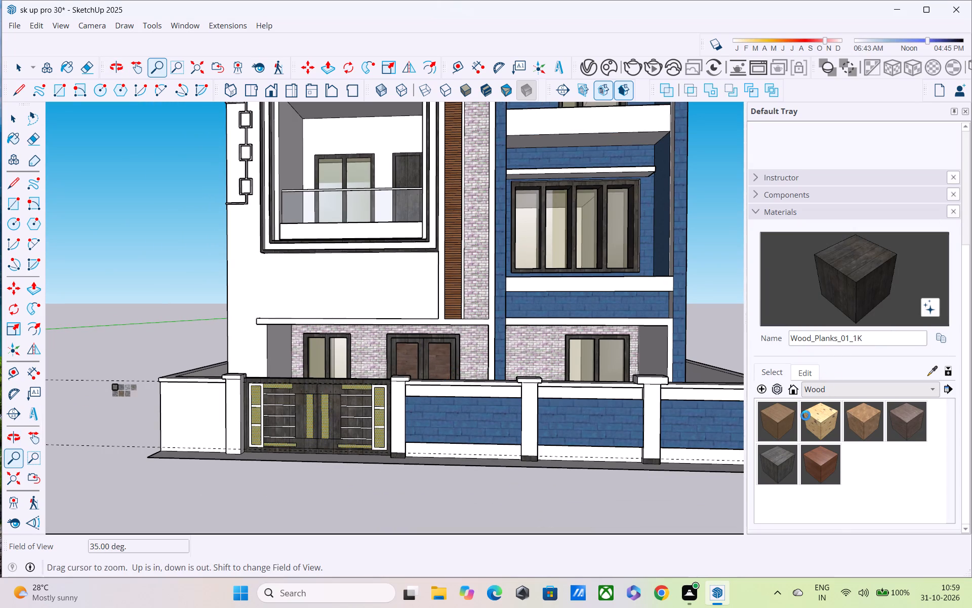
scroll(868, 486, "down", 5)
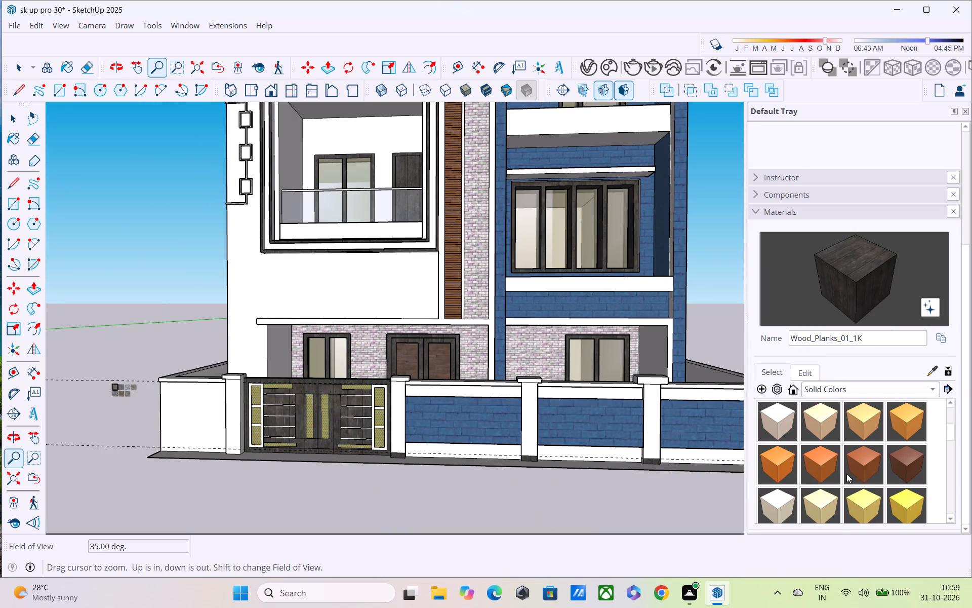
scroll(838, 457, "down", 3)
left_click(795, 455)
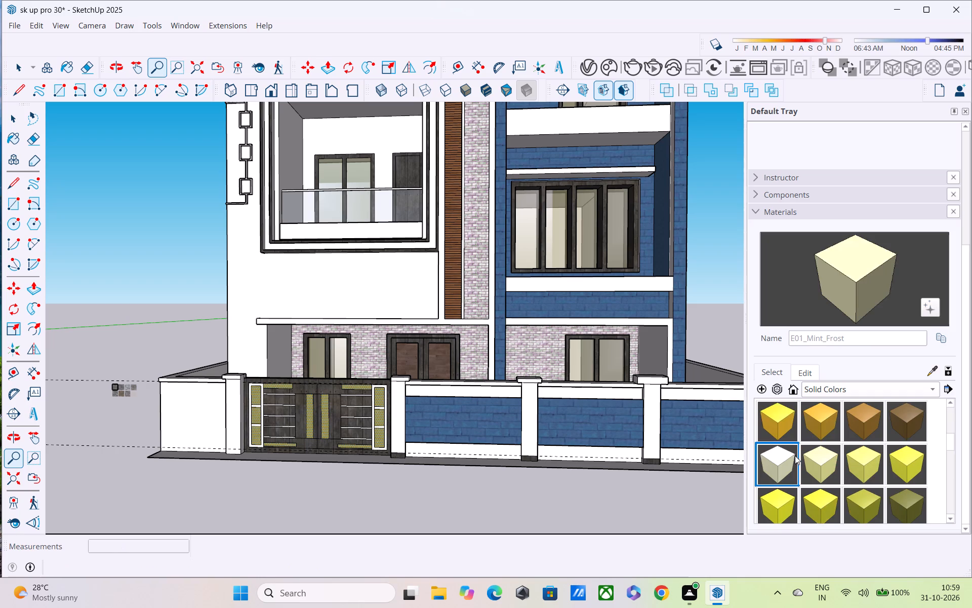
scroll(810, 427, "down", 2)
left_click(779, 465)
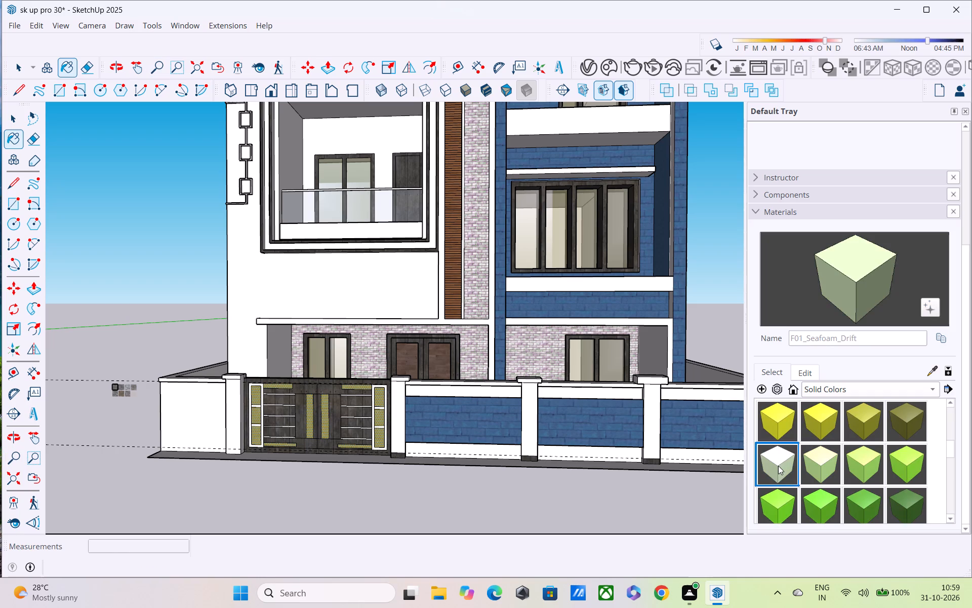
scroll(787, 449, "down", 5)
scroll(780, 479, "up", 3)
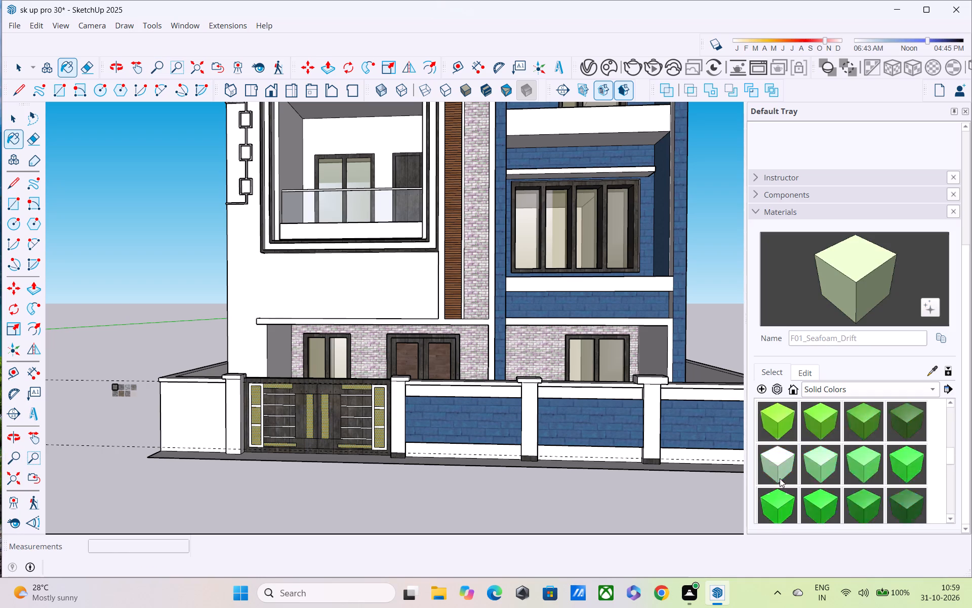
scroll(780, 476, "down", 8)
scroll(788, 462, "up", 4)
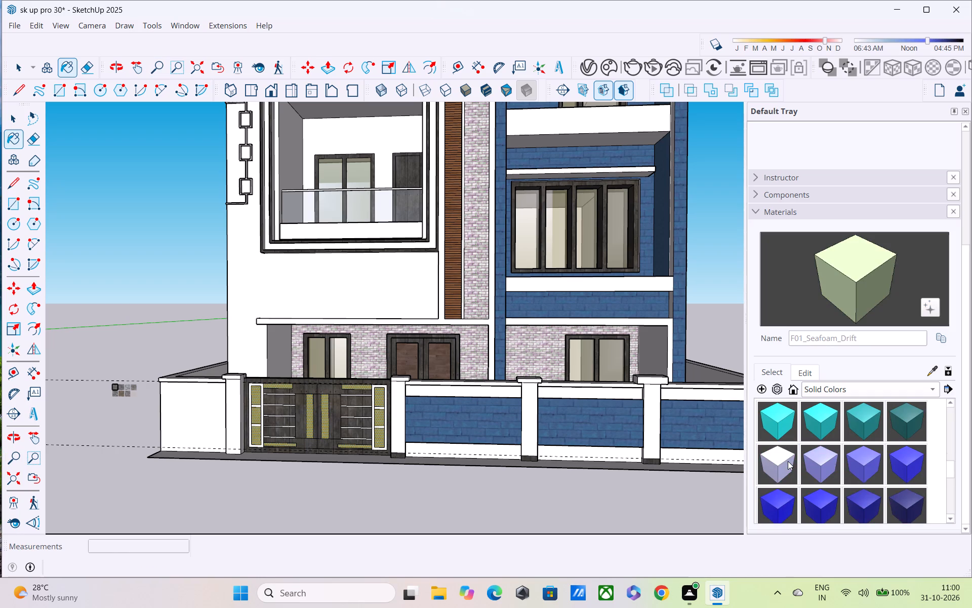
scroll(788, 460, "down", 1)
left_click(782, 431)
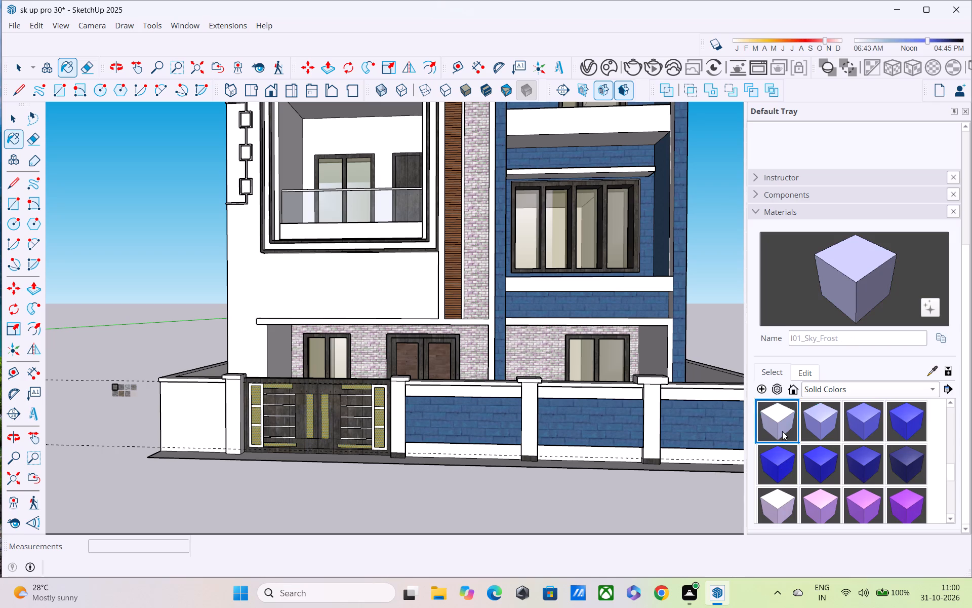
Preview the pale shades H01_Misty_Ice, G01_Mint_Mist, E01_Mint_Frost and D01_Frost_White in the Solid Colors materials for comparison.
scroll(782, 431, "up", 3)
left_click(777, 455)
scroll(783, 446, "up", 2)
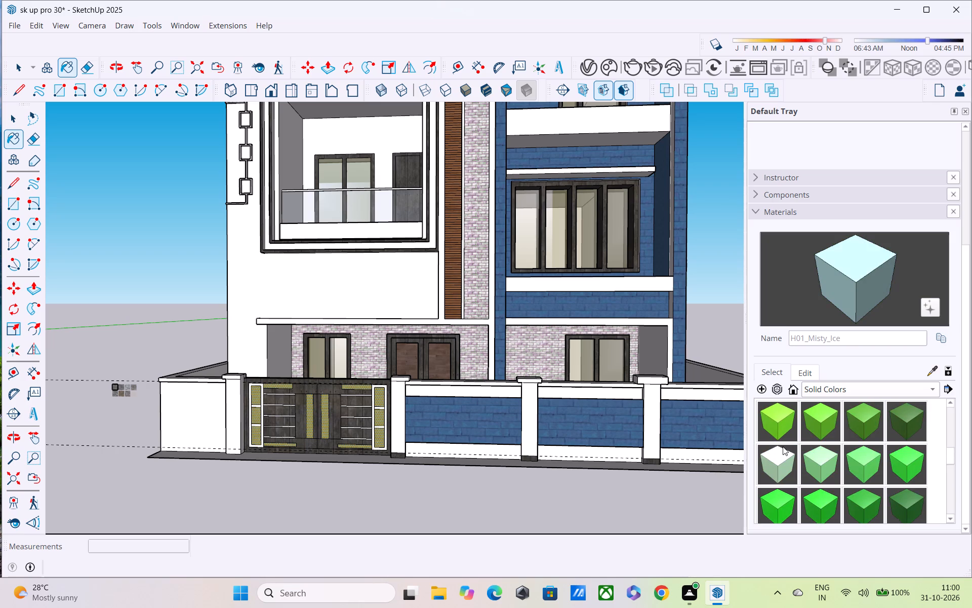
left_click(781, 456)
scroll(782, 456, "up", 3)
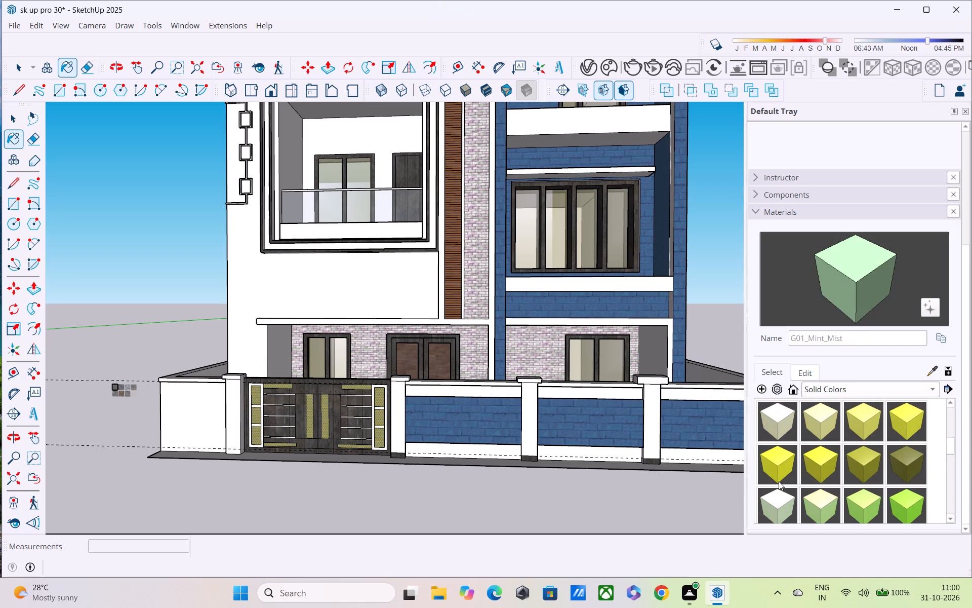
left_click(775, 502)
left_click(782, 433)
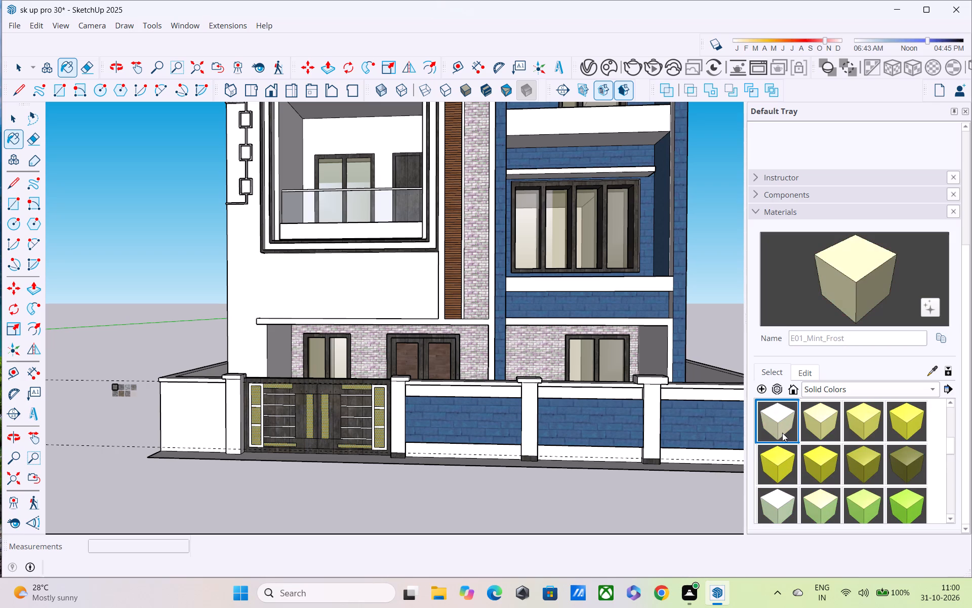
scroll(782, 431, "up", 1)
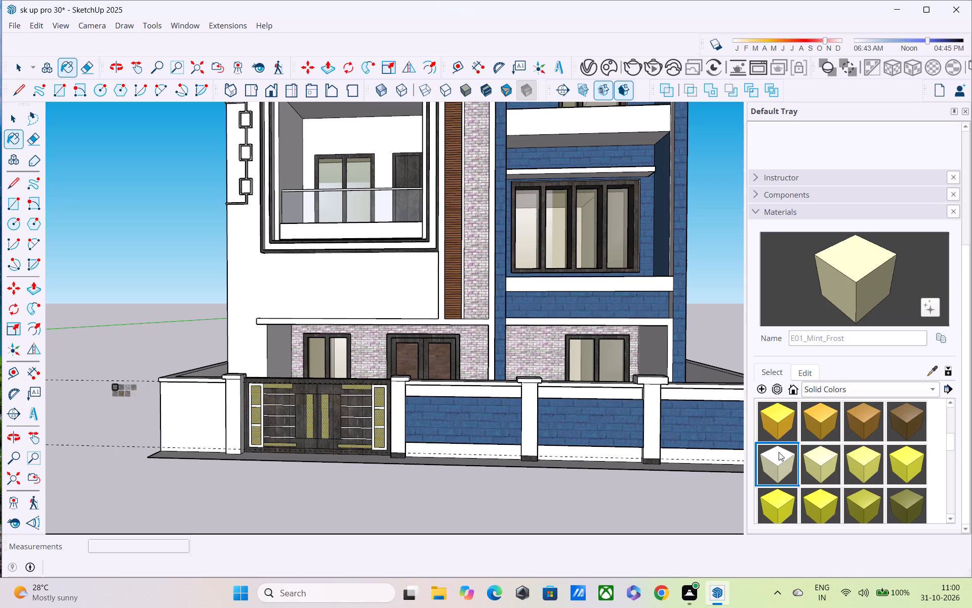
scroll(779, 452, "up", 1)
left_click(779, 426)
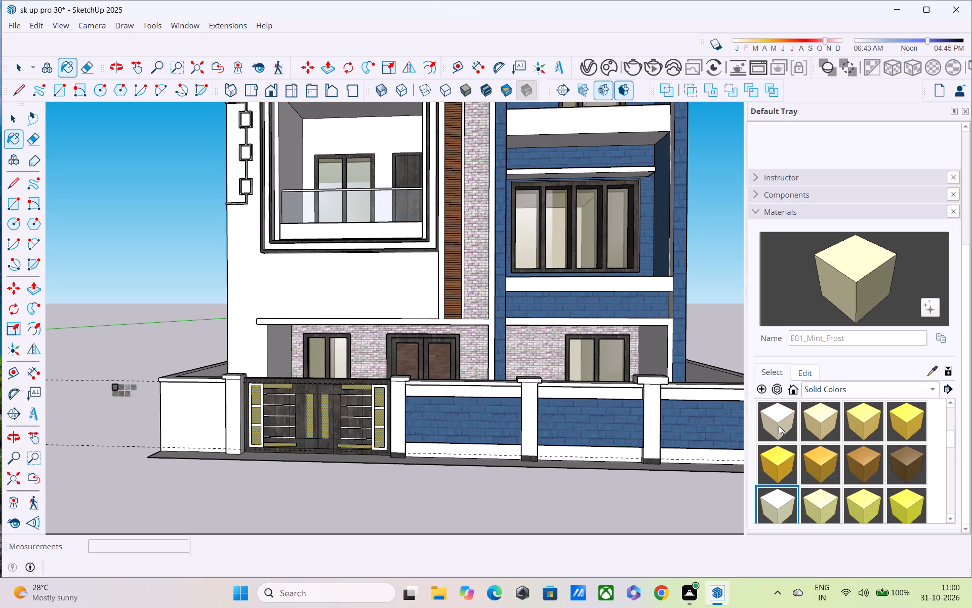
scroll(779, 425, "up", 2)
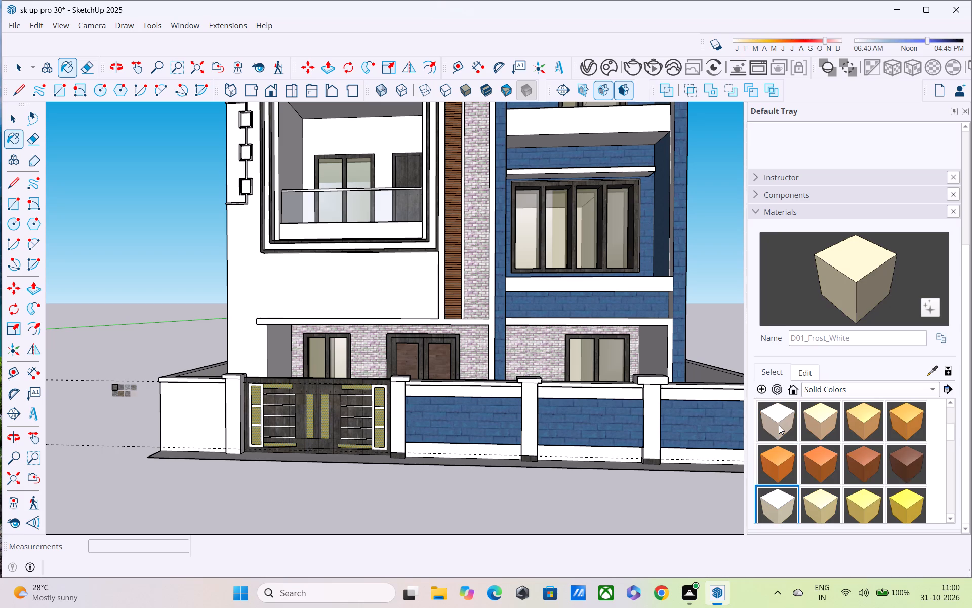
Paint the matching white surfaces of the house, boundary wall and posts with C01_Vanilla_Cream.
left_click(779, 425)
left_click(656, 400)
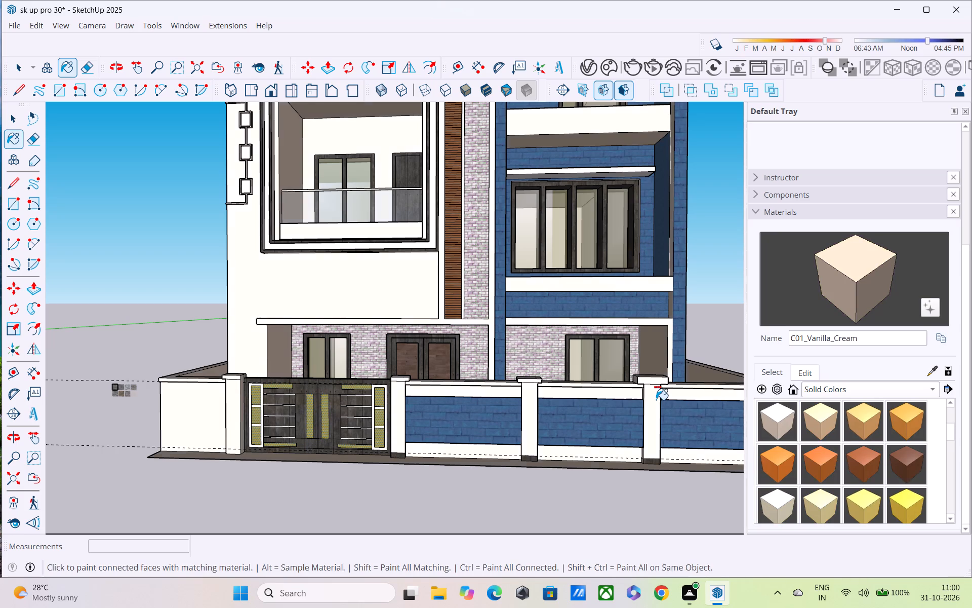
Examine the cream finish on the facade, gate posts and boundary wall from several angles and distances.
middle_click_drag(655, 401, 578, 421)
scroll(574, 421, "down", 5)
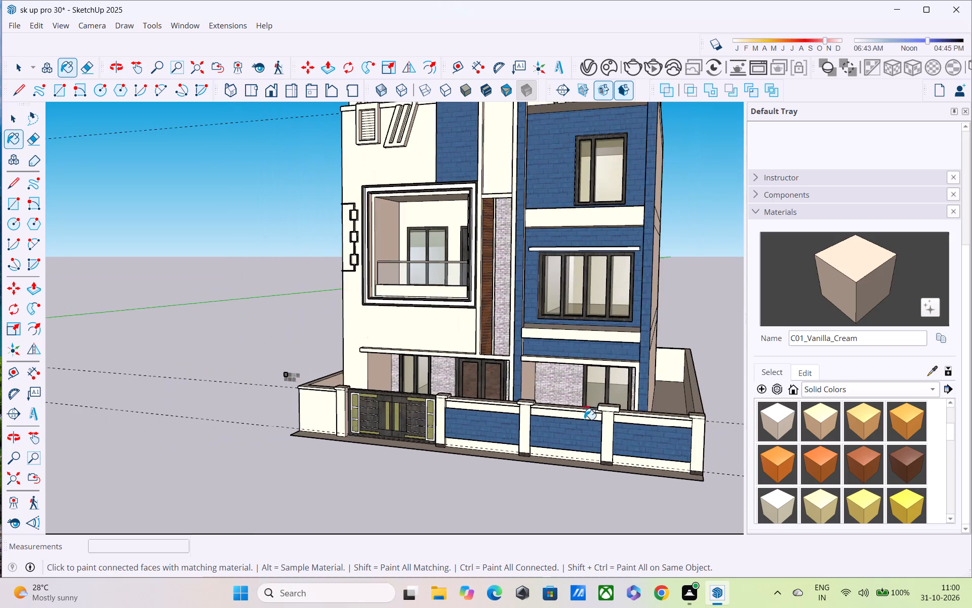
middle_click_drag(590, 416, 631, 405)
scroll(640, 401, "up", 1)
scroll(640, 401, "down", 8)
middle_click_drag(637, 402, 636, 431)
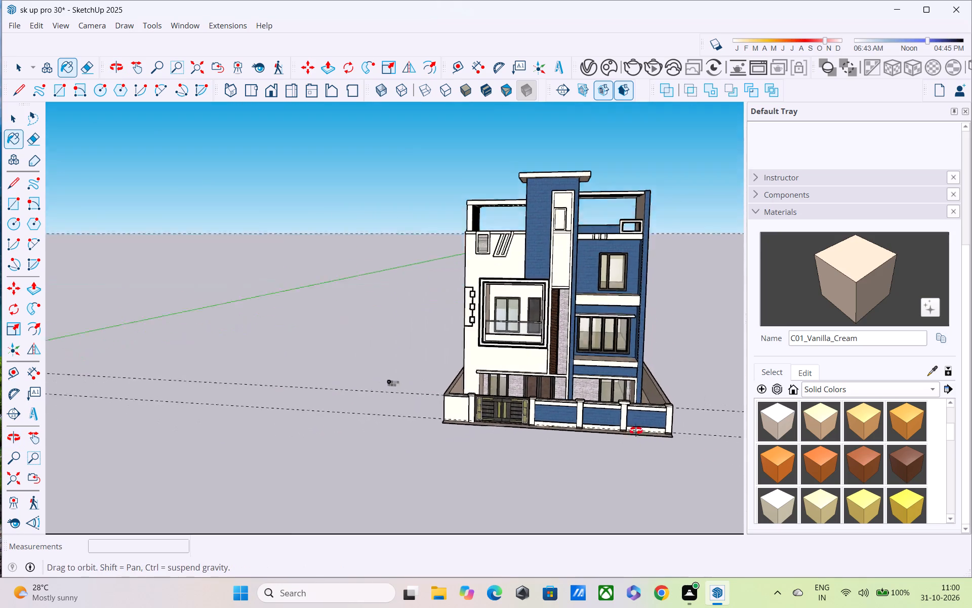
middle_click_drag(636, 431, 632, 400)
scroll(625, 393, "up", 6)
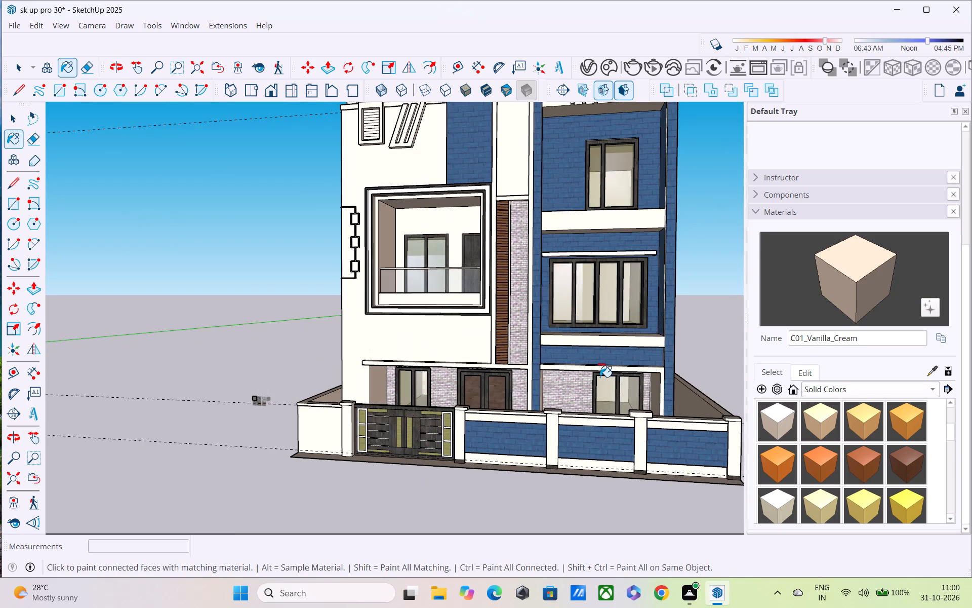
scroll(518, 389, "up", 3)
scroll(449, 373, "up", 1)
middle_click_drag(450, 372, 593, 370)
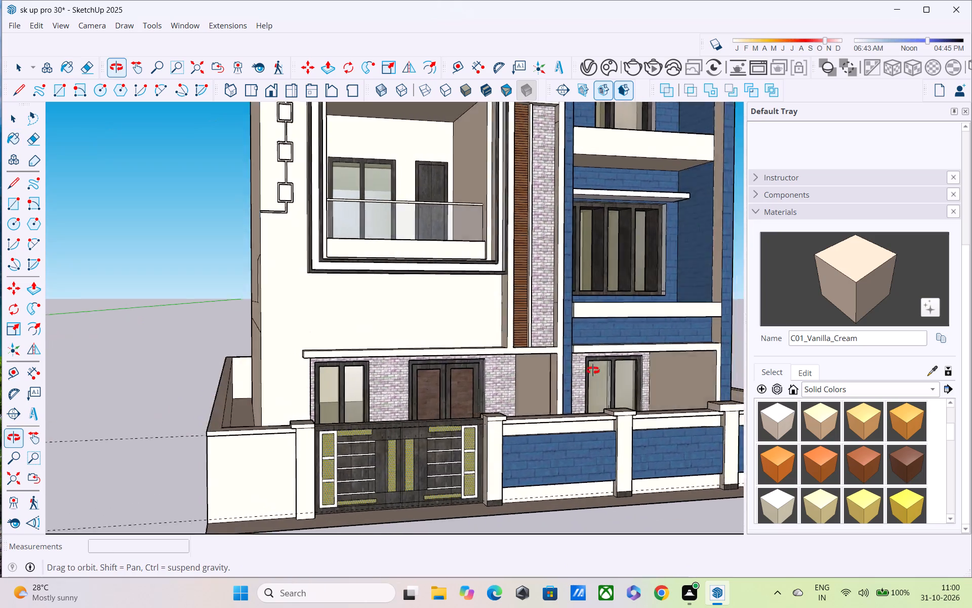
middle_click_drag(593, 370, 478, 349)
scroll(470, 348, "down", 11)
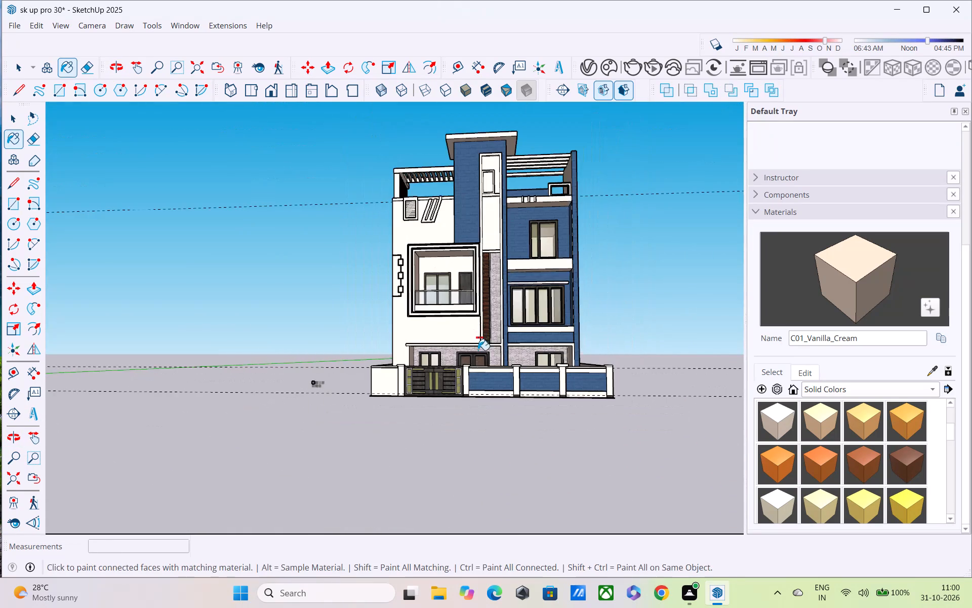
middle_click_drag(478, 350, 522, 404)
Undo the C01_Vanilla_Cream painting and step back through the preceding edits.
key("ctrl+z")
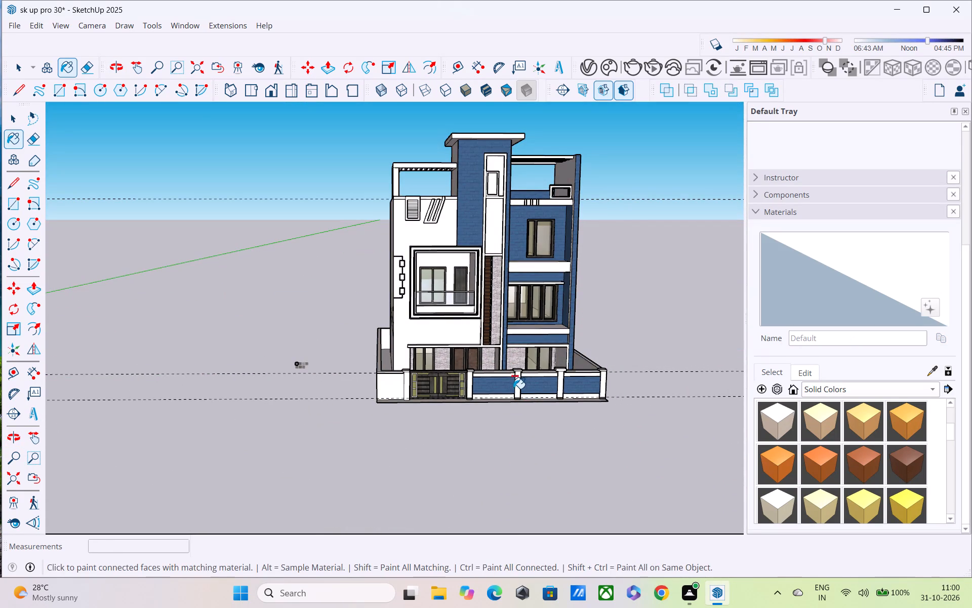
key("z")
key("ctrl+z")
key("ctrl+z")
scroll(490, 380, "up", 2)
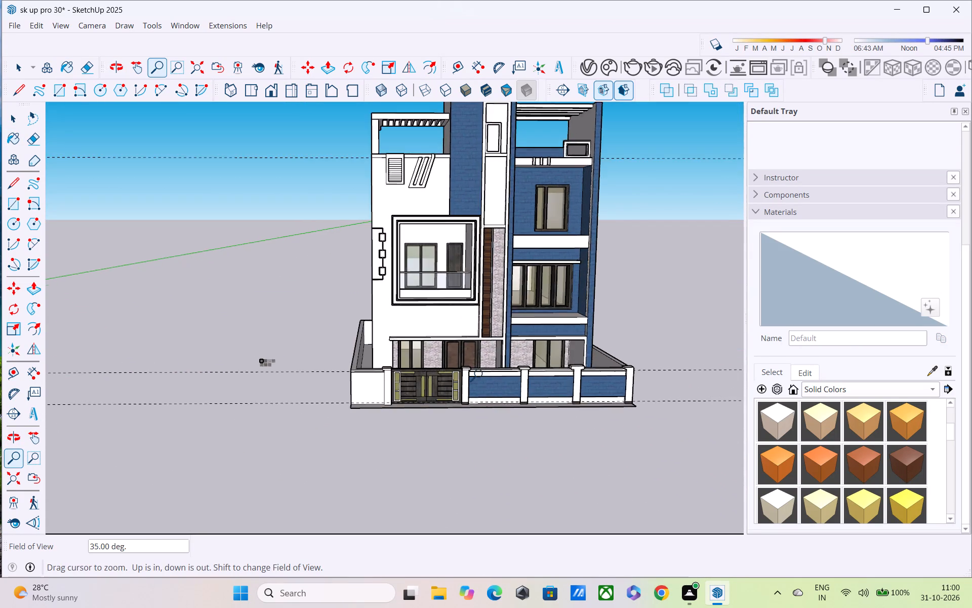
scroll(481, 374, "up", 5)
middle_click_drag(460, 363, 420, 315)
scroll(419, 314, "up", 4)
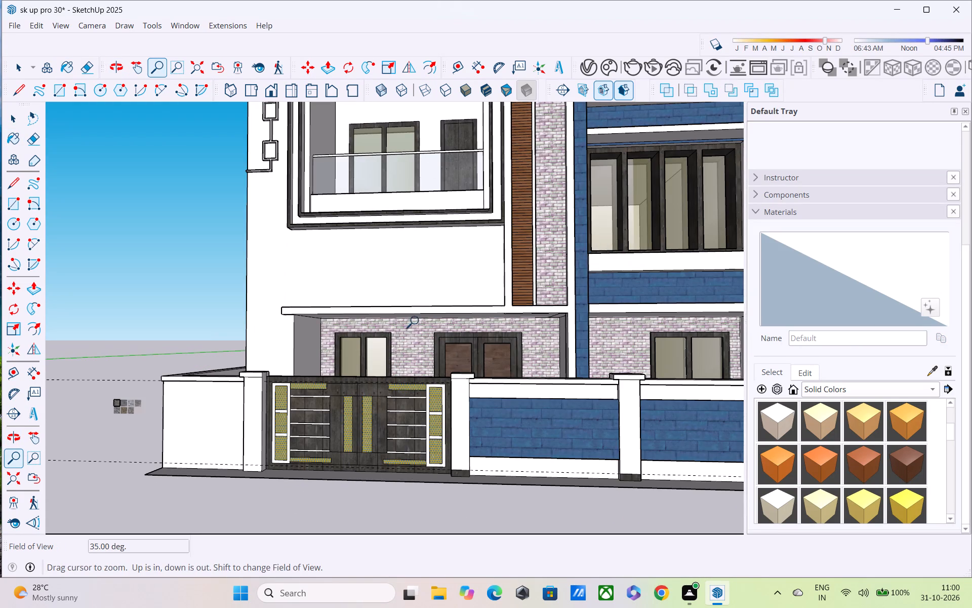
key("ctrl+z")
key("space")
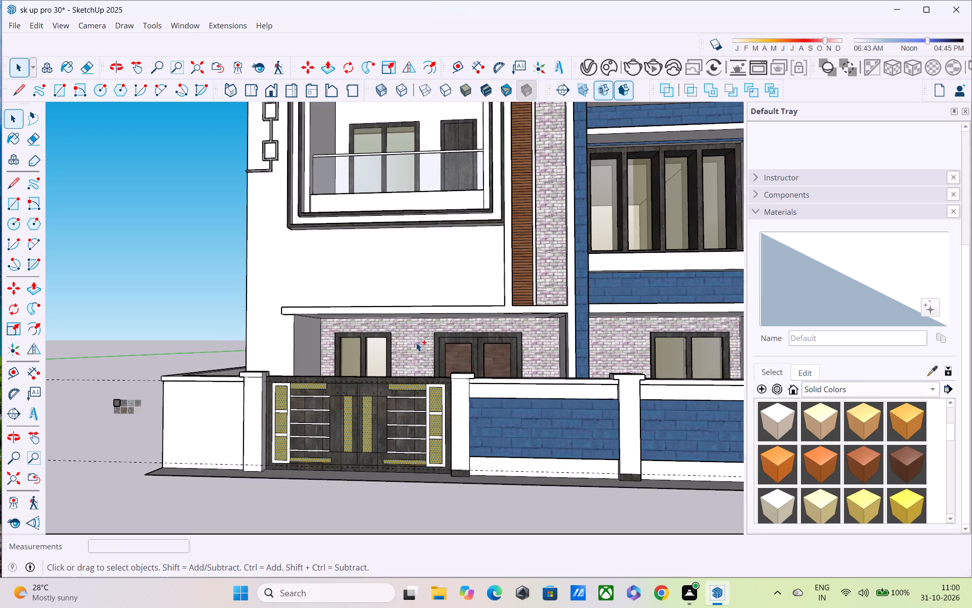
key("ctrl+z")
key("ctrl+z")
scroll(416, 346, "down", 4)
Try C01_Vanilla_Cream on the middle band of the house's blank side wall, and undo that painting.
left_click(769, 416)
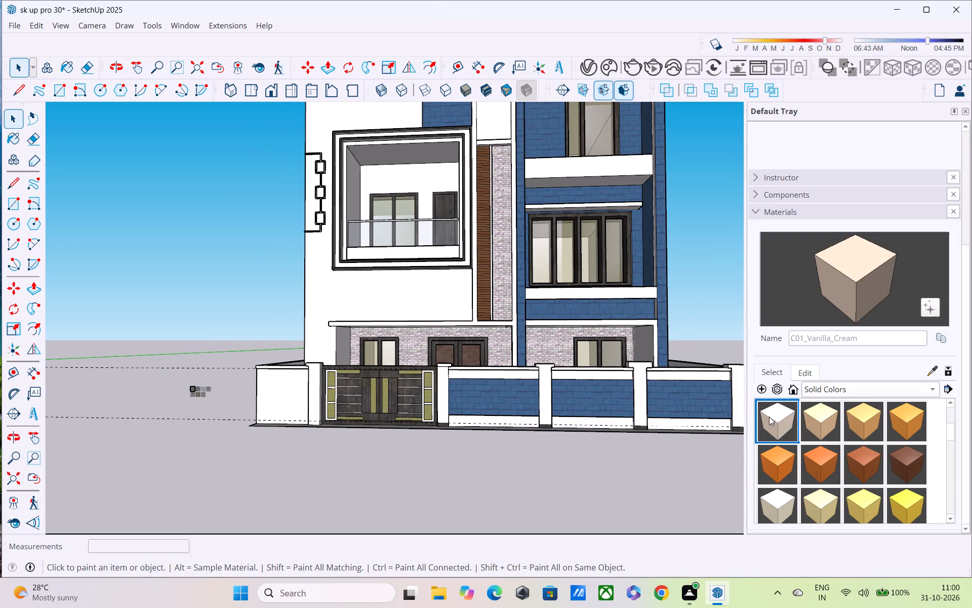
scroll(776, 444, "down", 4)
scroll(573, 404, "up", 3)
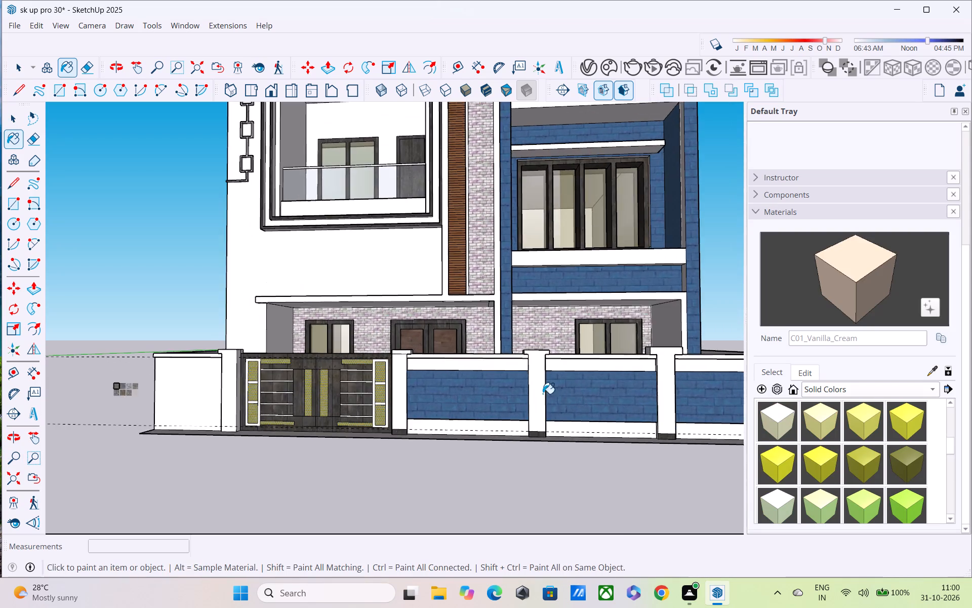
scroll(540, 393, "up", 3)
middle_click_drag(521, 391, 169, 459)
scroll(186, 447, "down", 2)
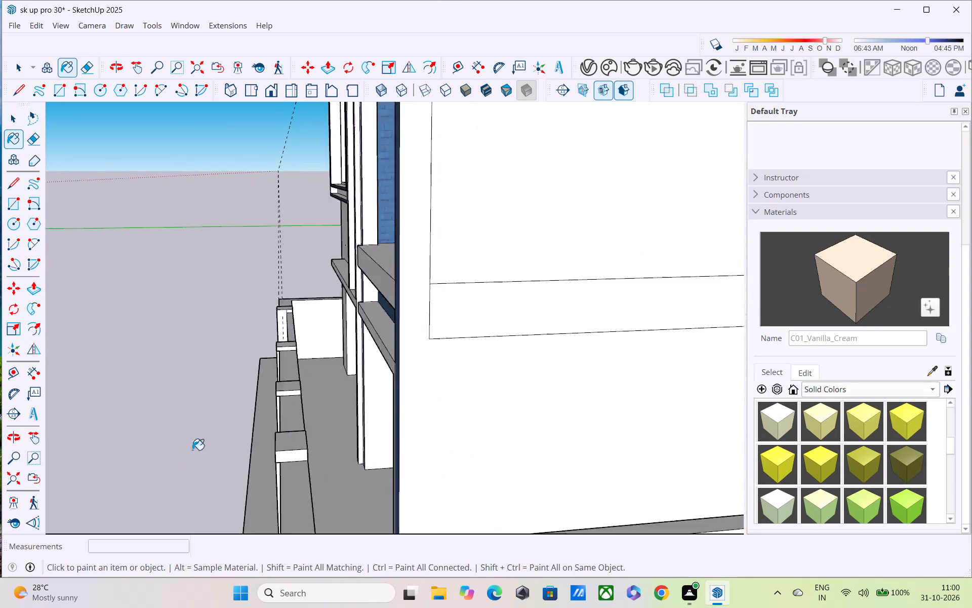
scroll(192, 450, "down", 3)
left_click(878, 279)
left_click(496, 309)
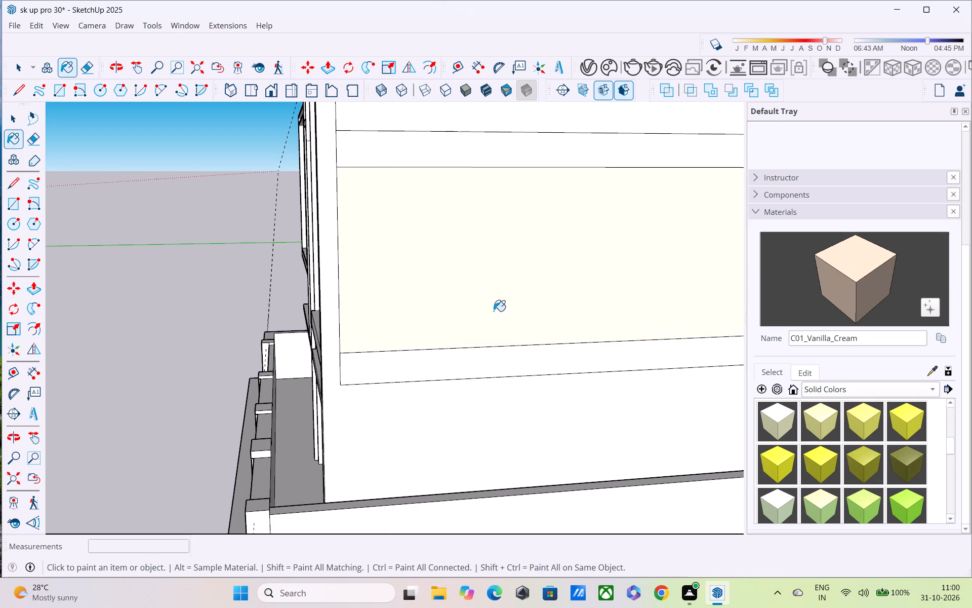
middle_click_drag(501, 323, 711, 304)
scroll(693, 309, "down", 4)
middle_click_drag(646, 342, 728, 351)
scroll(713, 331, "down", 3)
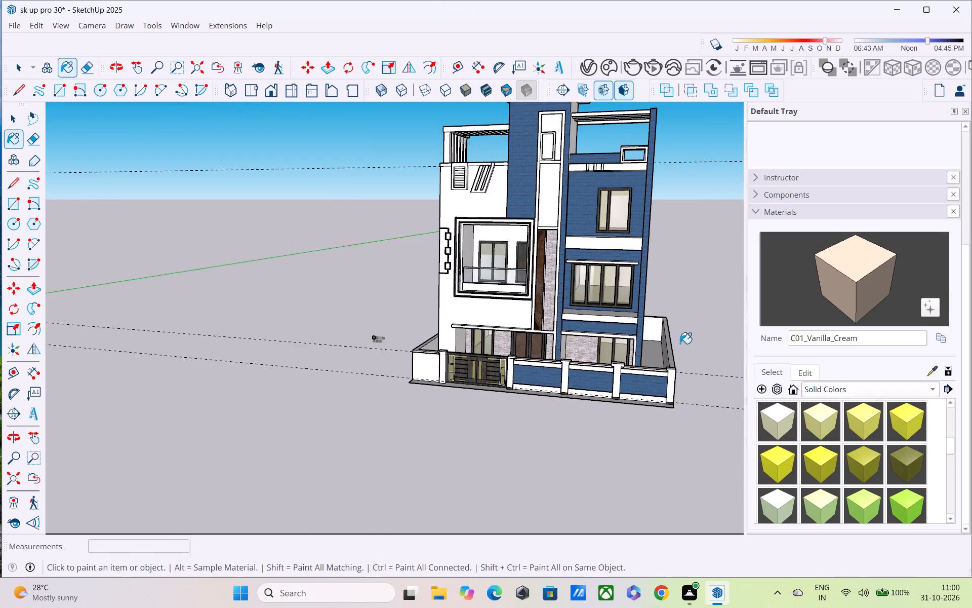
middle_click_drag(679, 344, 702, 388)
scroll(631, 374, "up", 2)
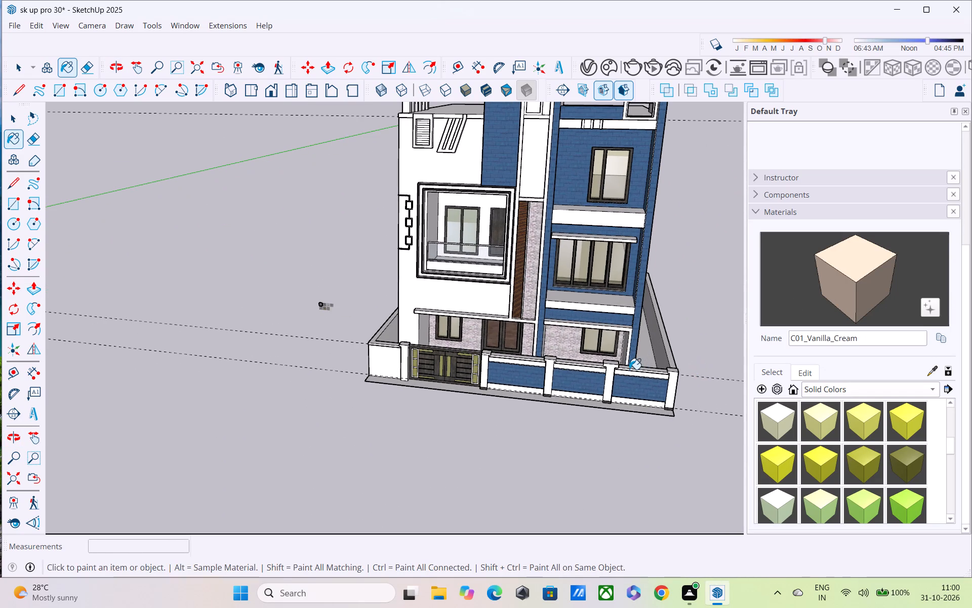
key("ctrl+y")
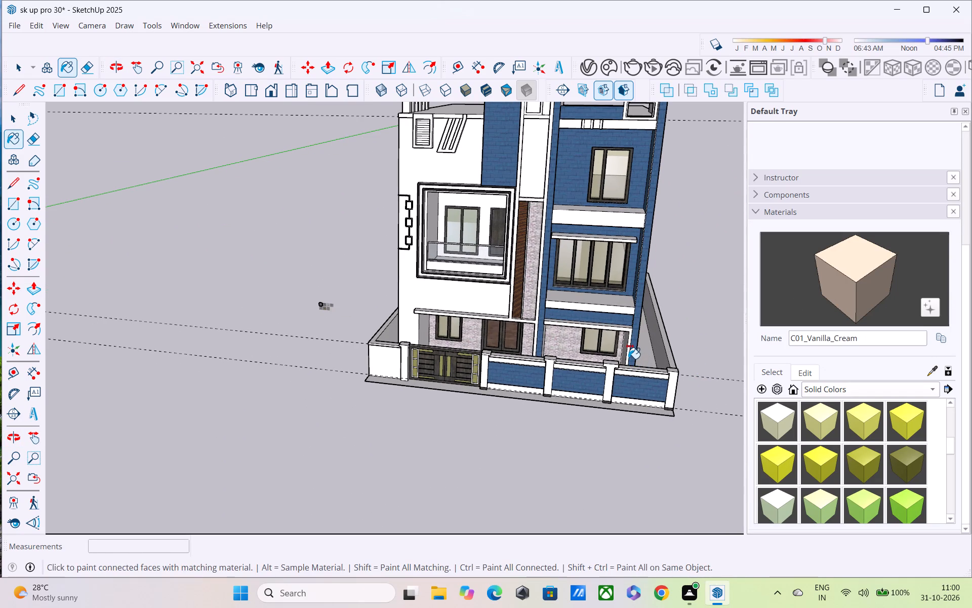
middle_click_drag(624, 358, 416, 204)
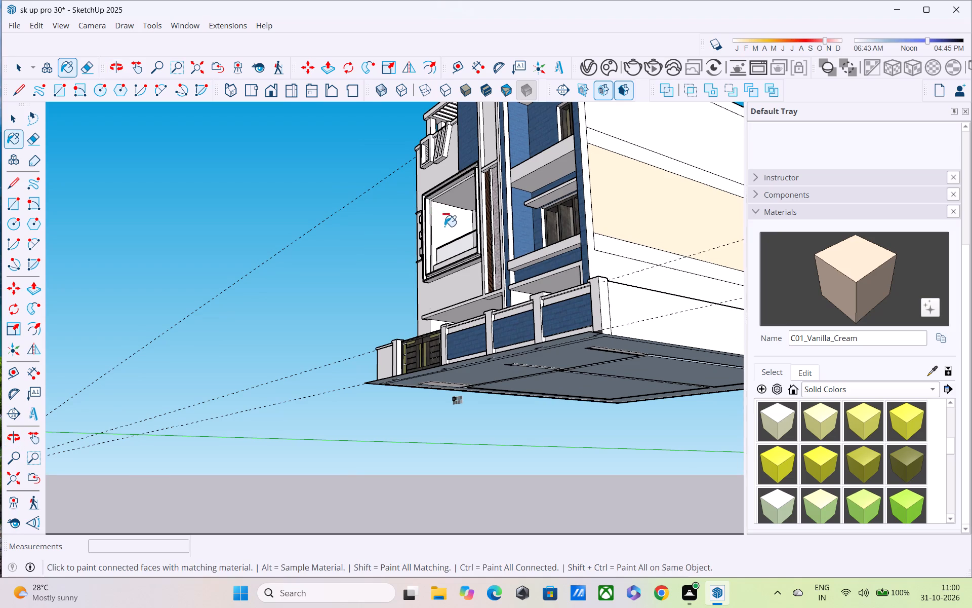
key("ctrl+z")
Examine the unpainted white surfaces of the facade, gate posts and boundary wall from several angles and distances.
scroll(444, 234, "down", 1)
middle_click_drag(474, 305, 597, 368)
scroll(577, 343, "up", 5)
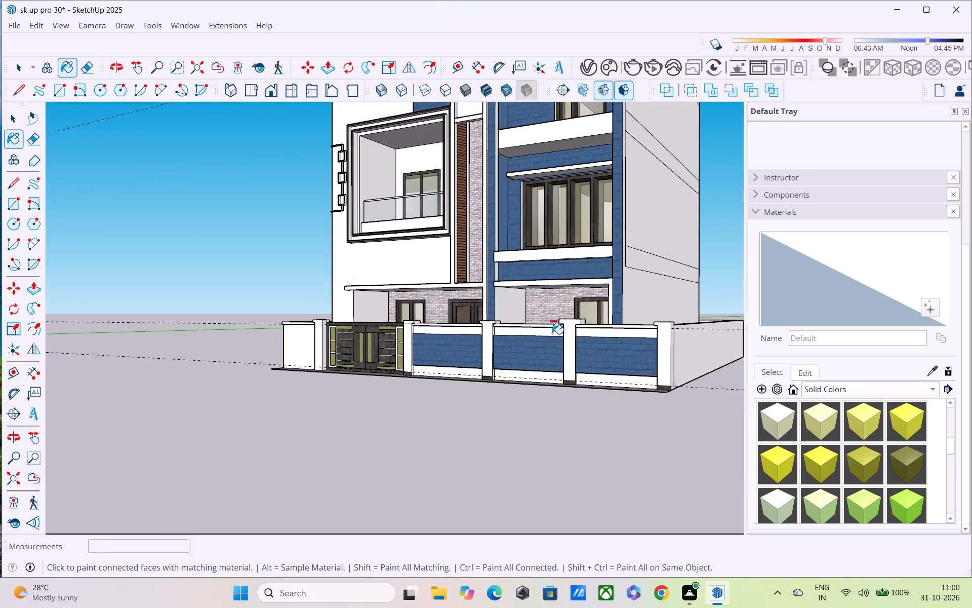
scroll(552, 334, "up", 2)
middle_click_drag(459, 348, 631, 347)
scroll(445, 294, "up", 3)
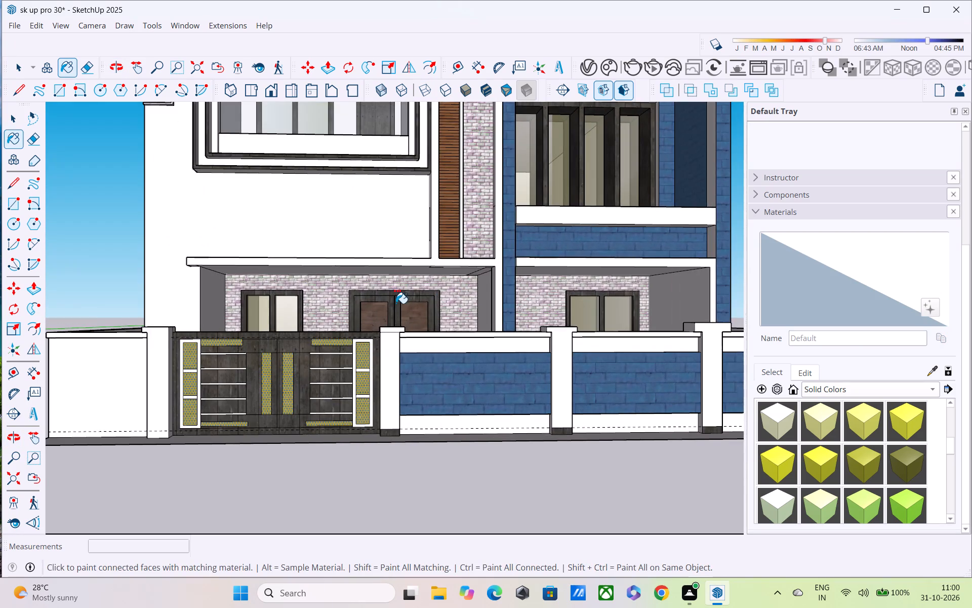
scroll(396, 304, "down", 4)
scroll(455, 369, "up", 2)
middle_click_drag(484, 369, 358, 378)
scroll(353, 366, "down", 5)
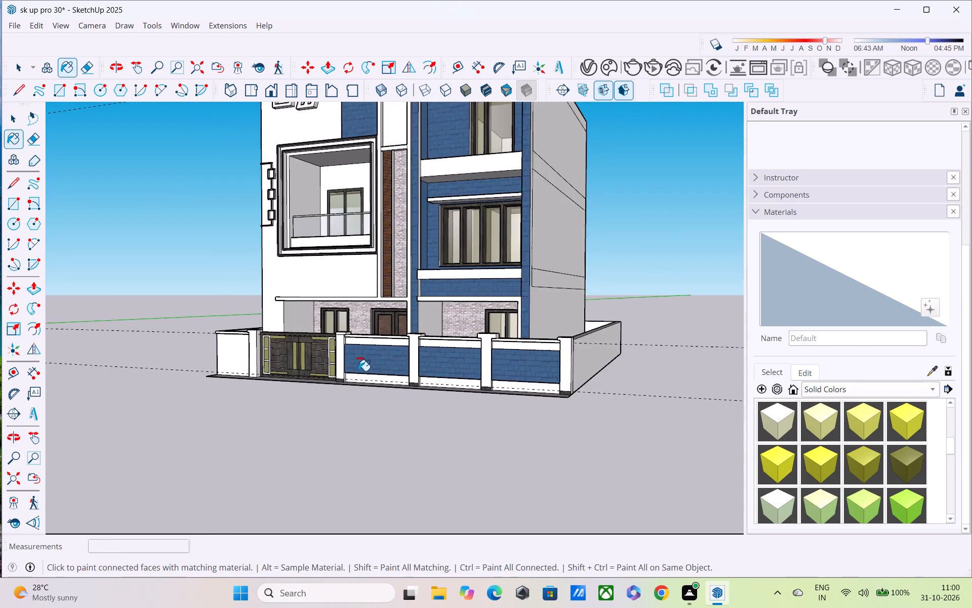
middle_click_drag(436, 403, 560, 429)
scroll(565, 423, "up", 1)
scroll(564, 408, "down", 5)
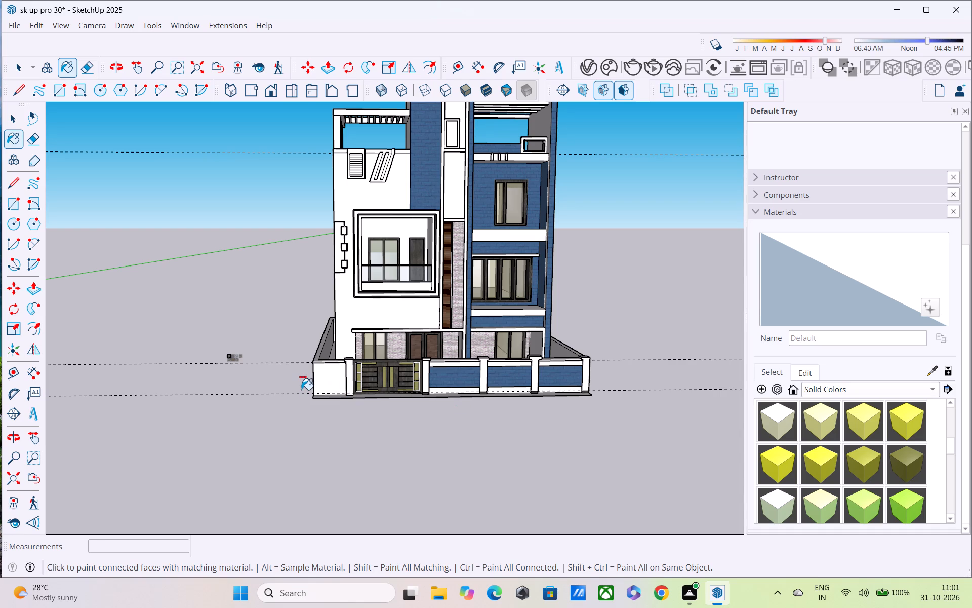
Delete the leftover small shapes beside the boundary wall together with the two guide lines crossing there.
key("space")
left_click_drag(247, 338, 175, 415)
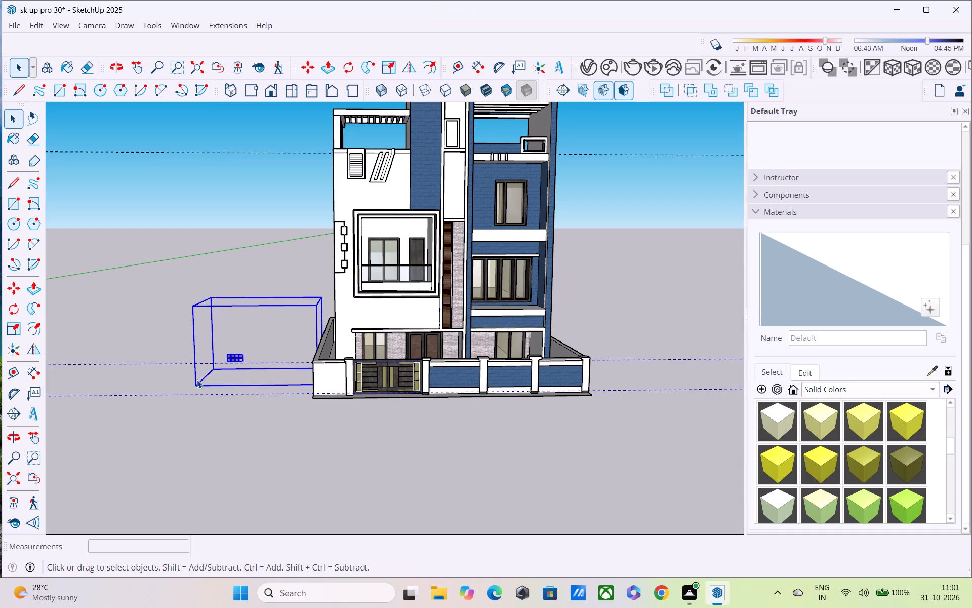
key("Delete")
Paint the back wall of the framed first-floor balcony with M03_Pewter_Shine from the Solid Colors materials.
scroll(255, 364, "down", 3)
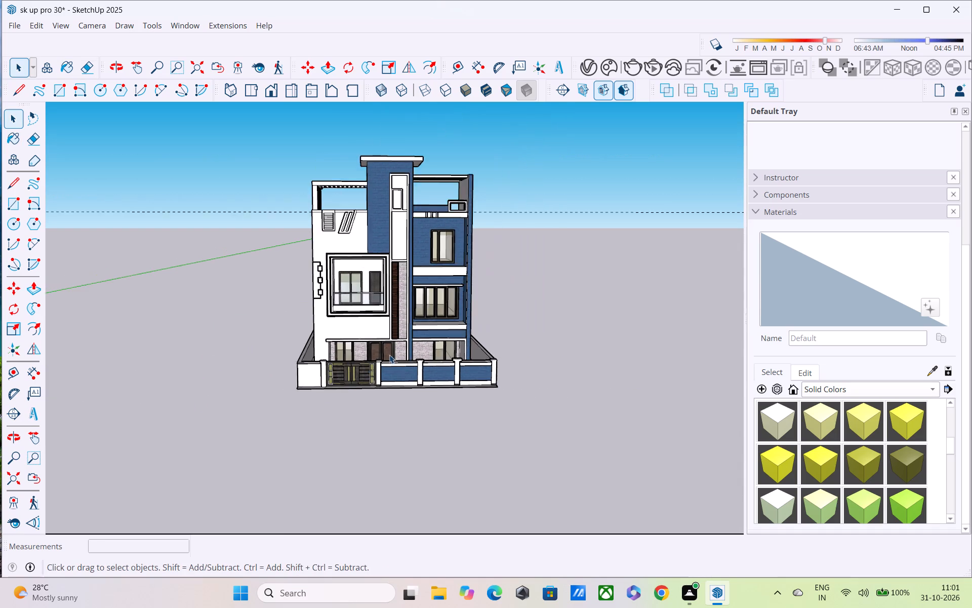
scroll(396, 349, "up", 7)
middle_click_drag(390, 351, 392, 399)
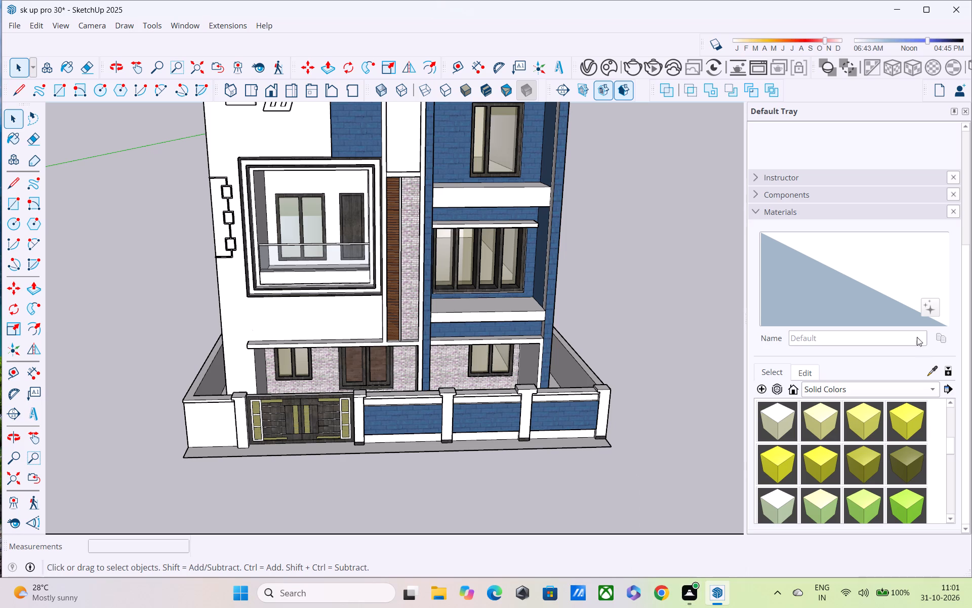
scroll(867, 419, "down", 8)
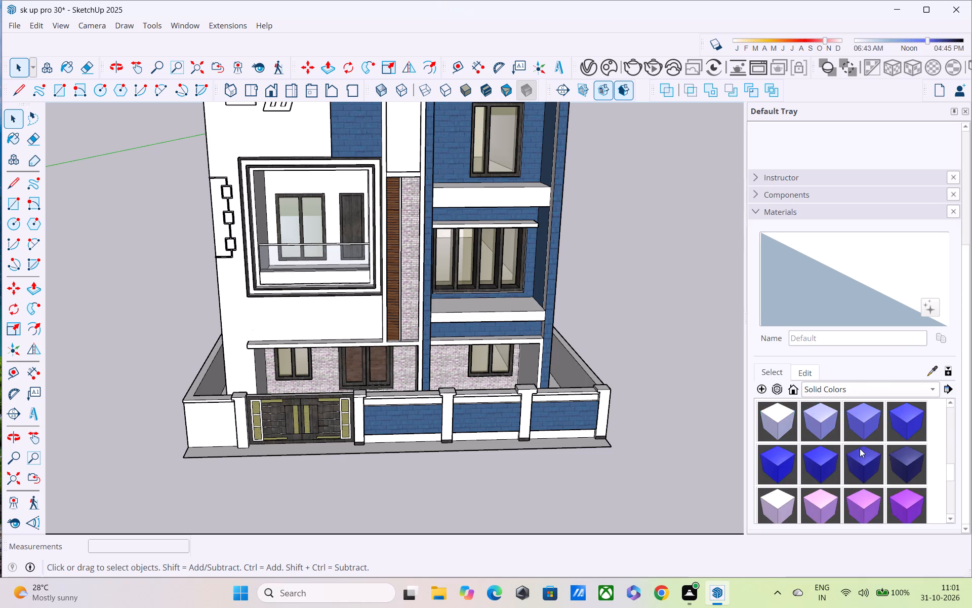
scroll(860, 449, "down", 7)
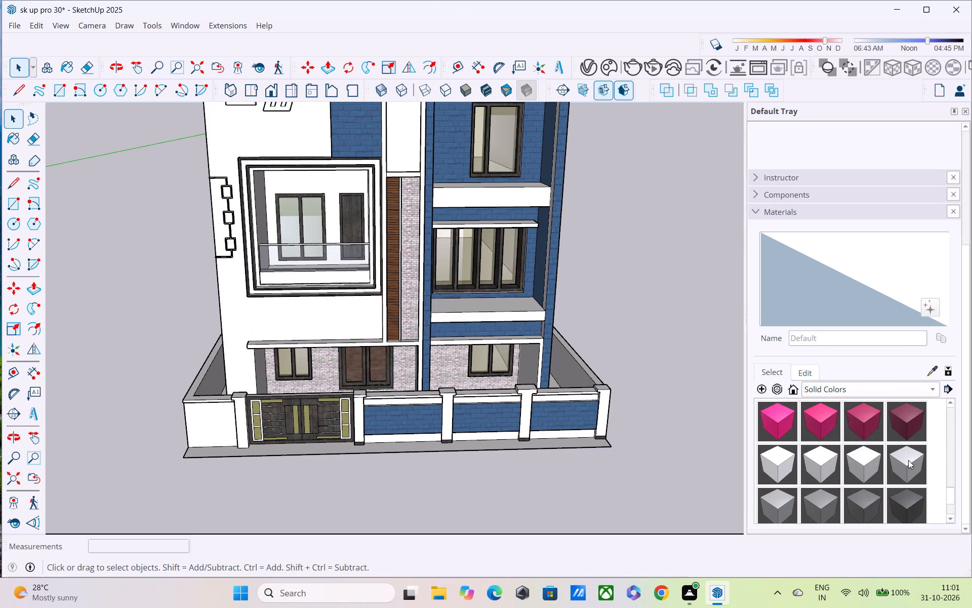
left_click(908, 460)
left_click(318, 182)
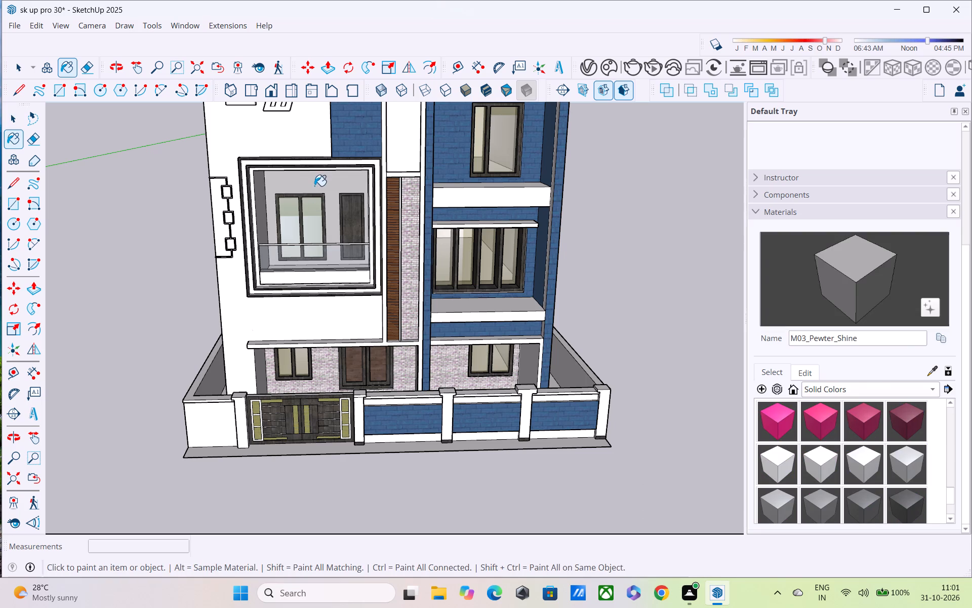
Paint the white front facade wall around the framed balcony with M03_Pewter_Shine.
middle_click_drag(329, 162, 337, 124)
middle_click_drag(350, 260, 283, 254)
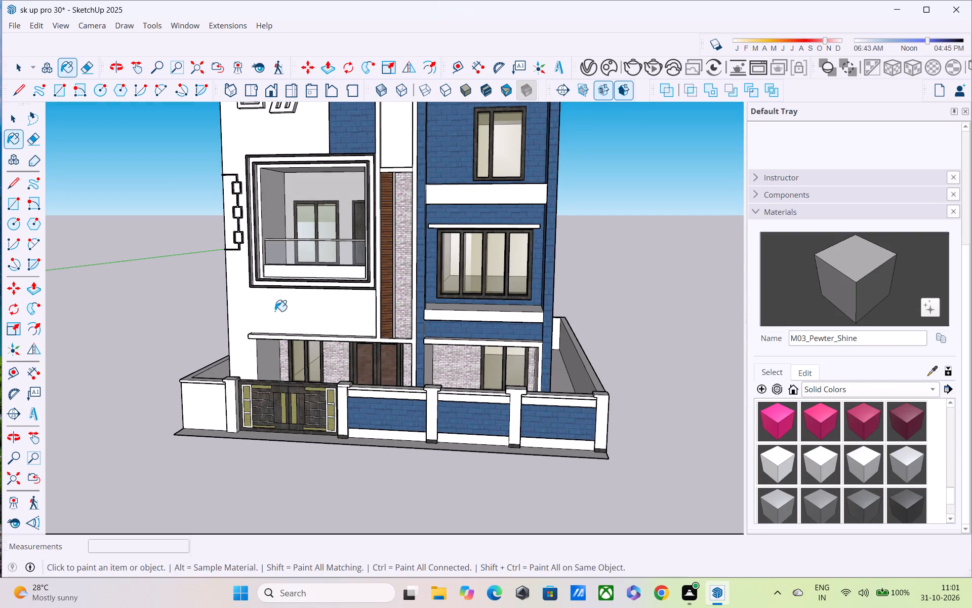
left_click(275, 311)
middle_click_drag(283, 312, 327, 257)
left_click(230, 190)
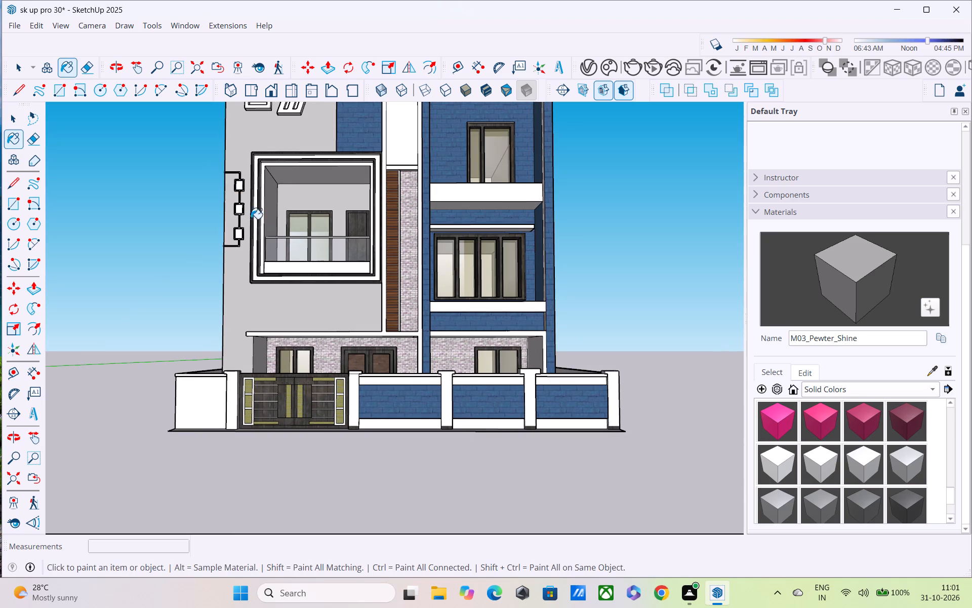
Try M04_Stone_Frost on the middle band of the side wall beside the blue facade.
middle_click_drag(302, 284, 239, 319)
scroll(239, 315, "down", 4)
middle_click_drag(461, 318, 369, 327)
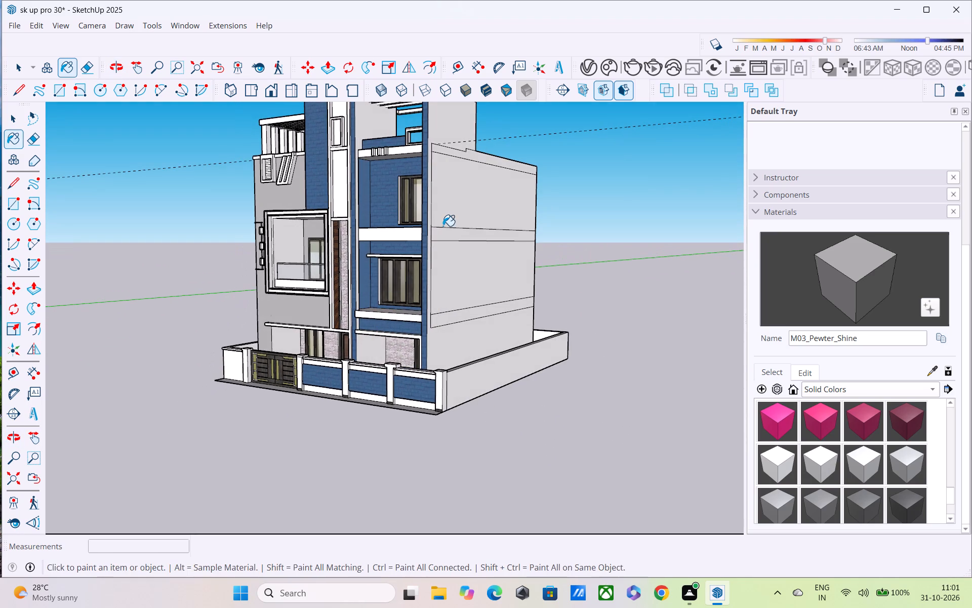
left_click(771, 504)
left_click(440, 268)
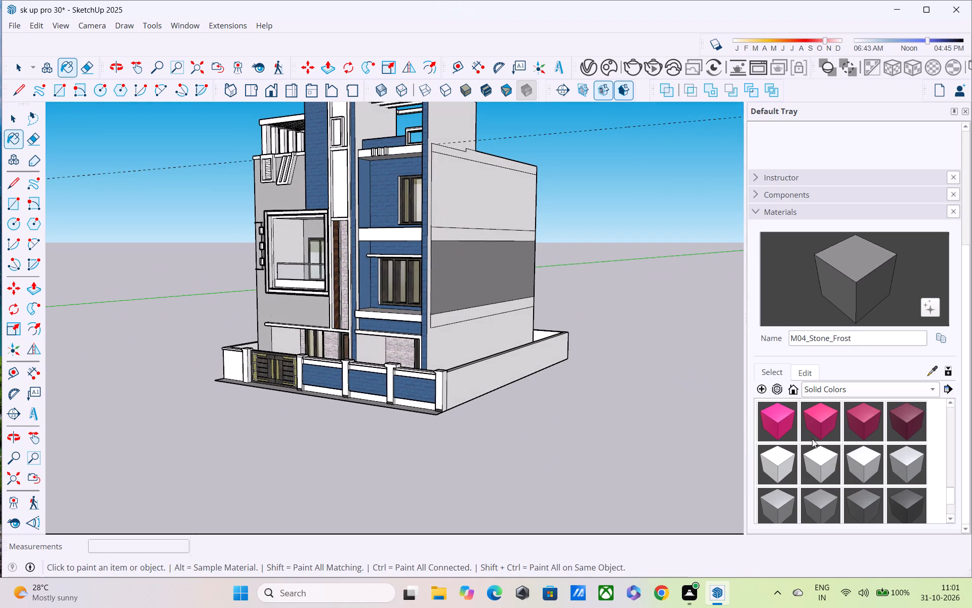
Paint the large panels and the narrow bands between them on this side wall with M03_Pewter_Shine.
left_click(901, 463)
left_click(484, 284)
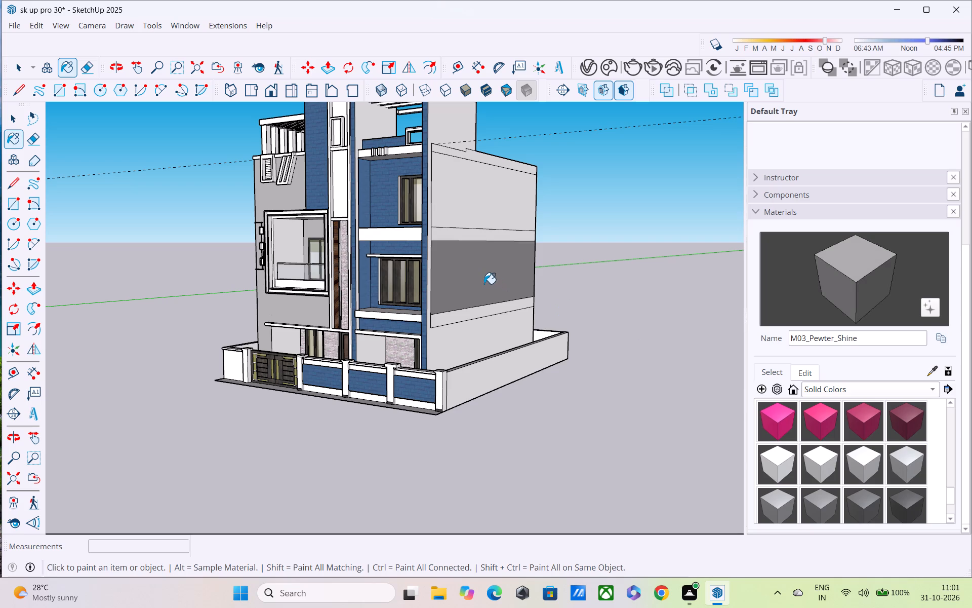
left_click(462, 206)
left_click(479, 331)
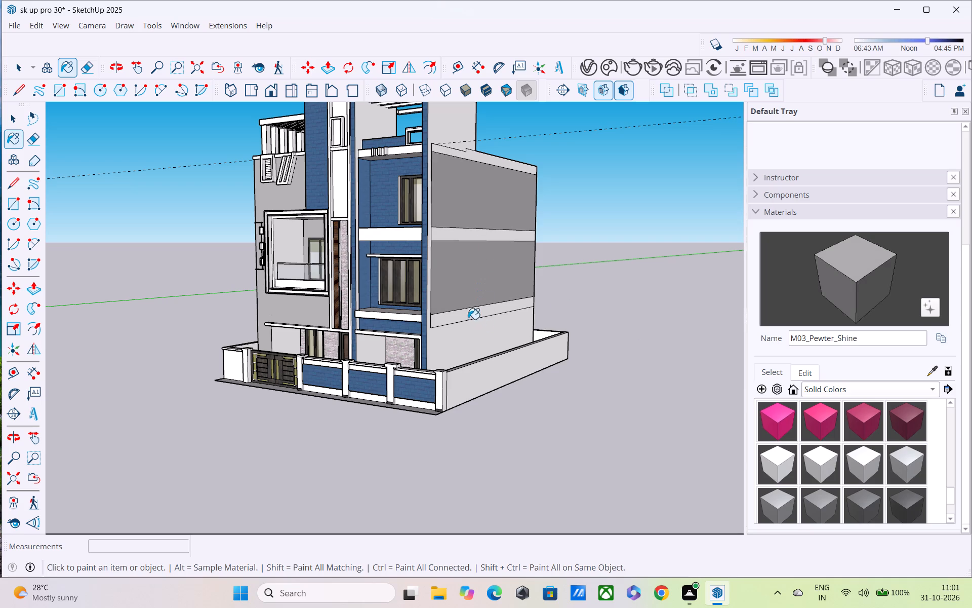
left_click(466, 318)
left_click(468, 234)
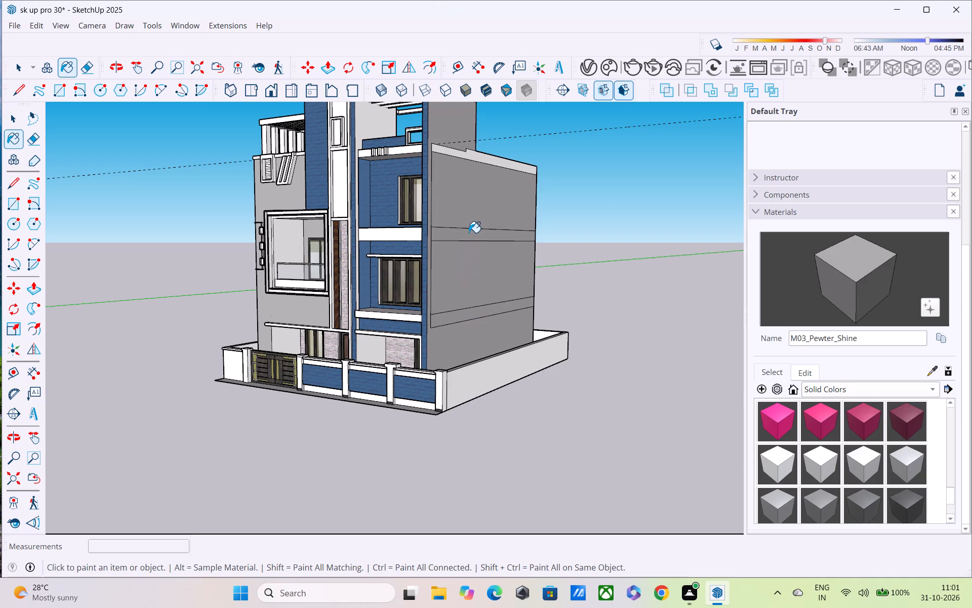
Paint the low wall beneath the framed balcony's railing with M03_Pewter_Shine.
scroll(388, 237, "up", 2)
middle_click_drag(309, 259, 388, 244)
scroll(245, 333, "up", 2)
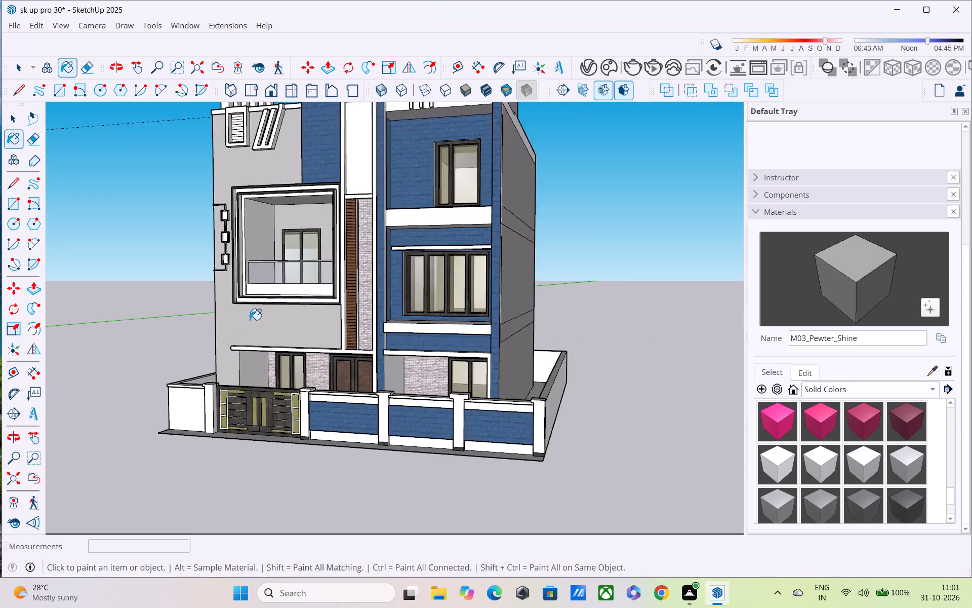
scroll(250, 320, "up", 1)
left_click(285, 285)
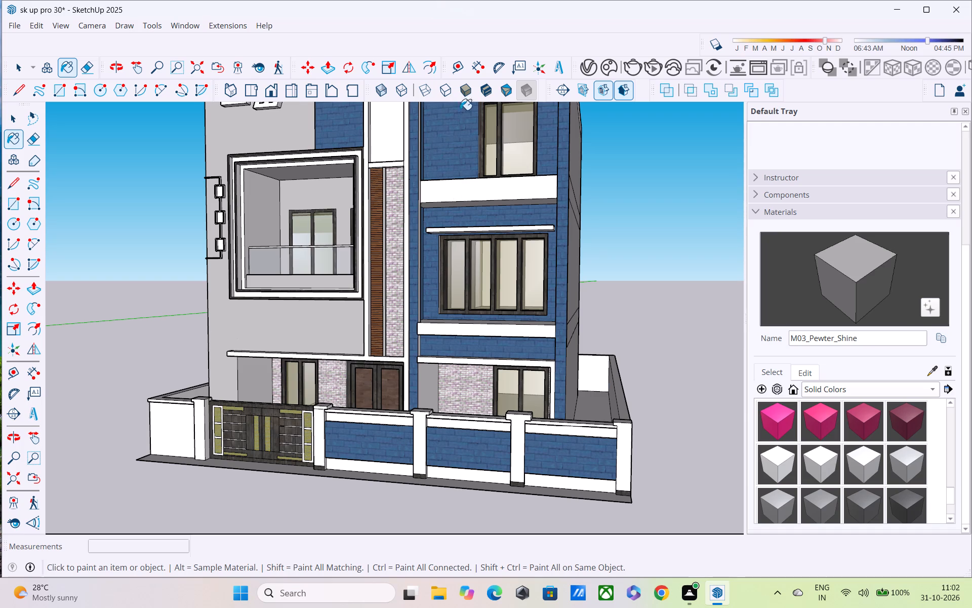
Paint the lower and upper parts of the tall white panel on the blue stair tower with M03_Pewter_Shine.
scroll(463, 121, "down", 3)
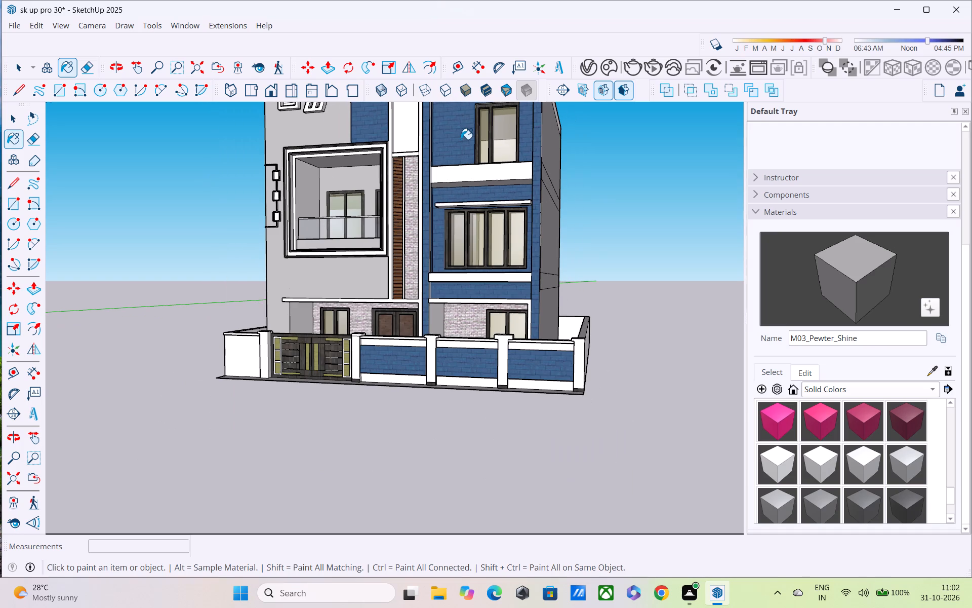
middle_click_drag(460, 205, 470, 272, "shift")
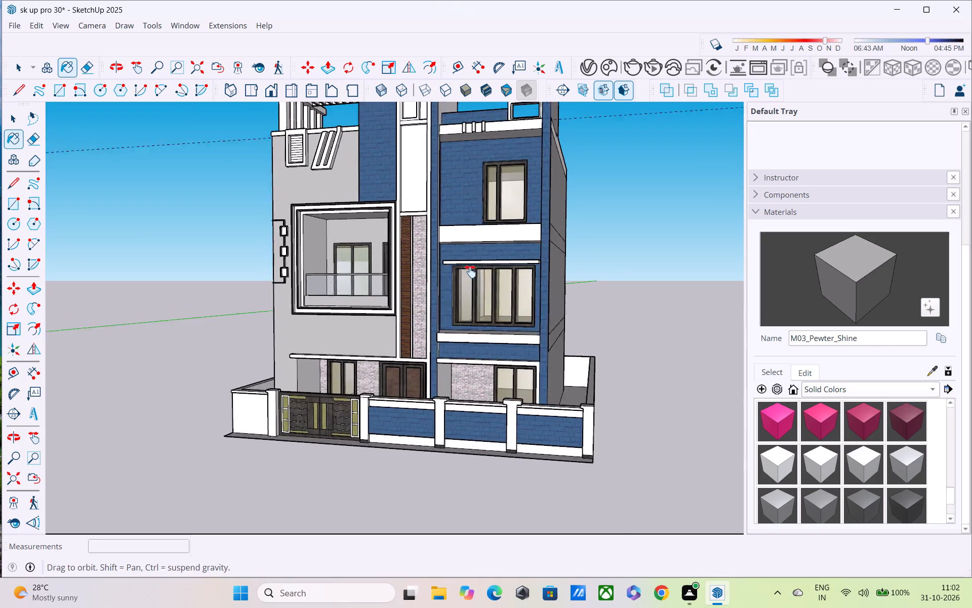
middle_click_drag(470, 272, 495, 378, "shift")
left_click(446, 270)
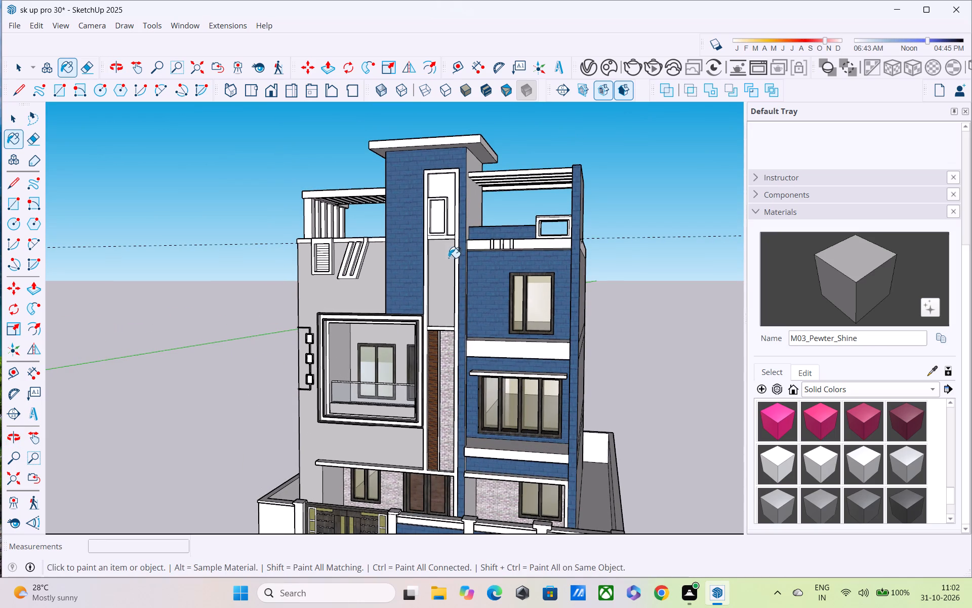
left_click(446, 183)
Apply M03_Pewter_Shine at the rooftop pergola's end beam and post above the framed balcony.
middle_click_drag(431, 208, 502, 276)
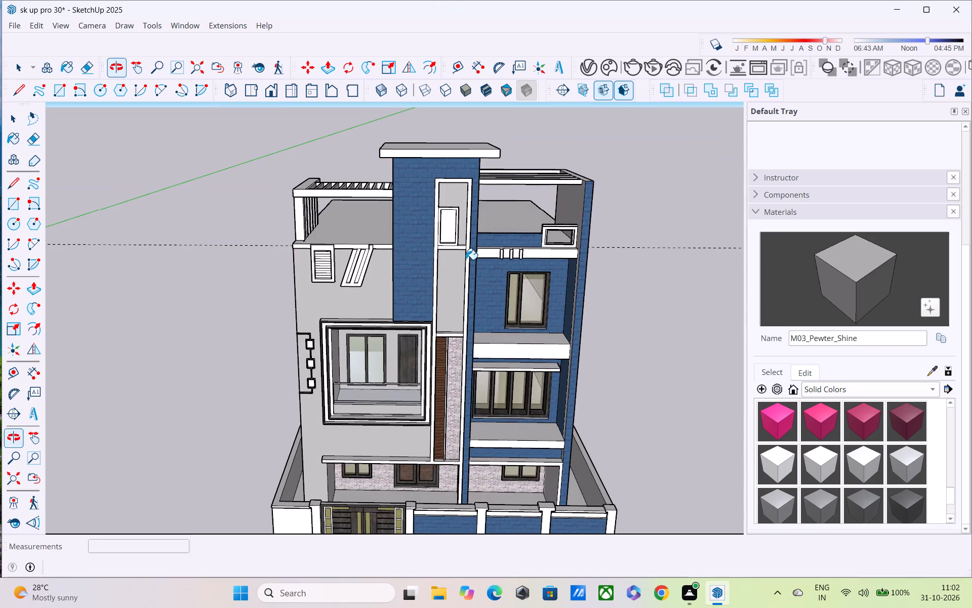
left_click(315, 196)
left_click(300, 206)
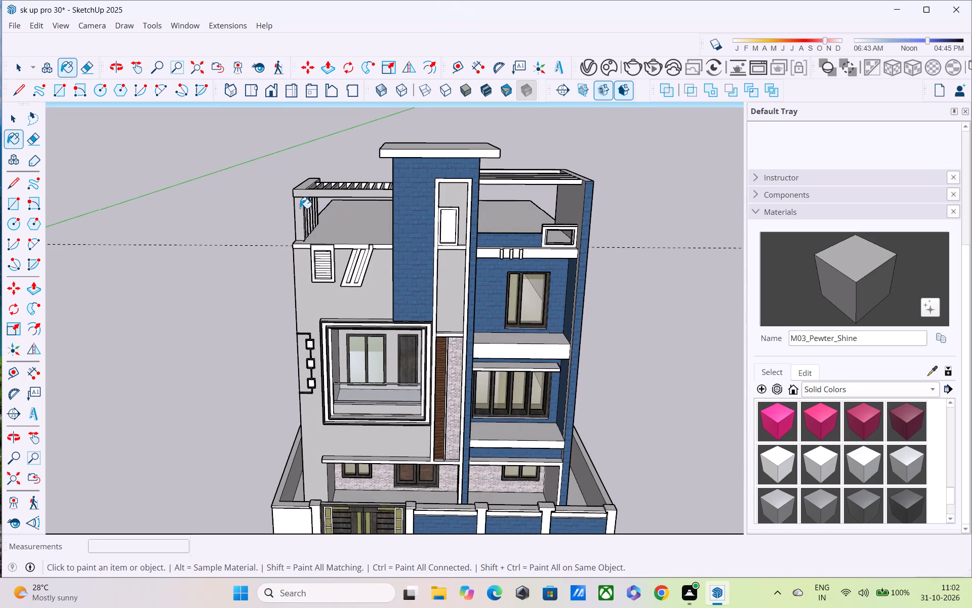
Paint the upper face, stepped section and bottom strip of the opposite side wall with M03_Pewter_Shine.
middle_click_drag(301, 208, 625, 171)
left_click(363, 265)
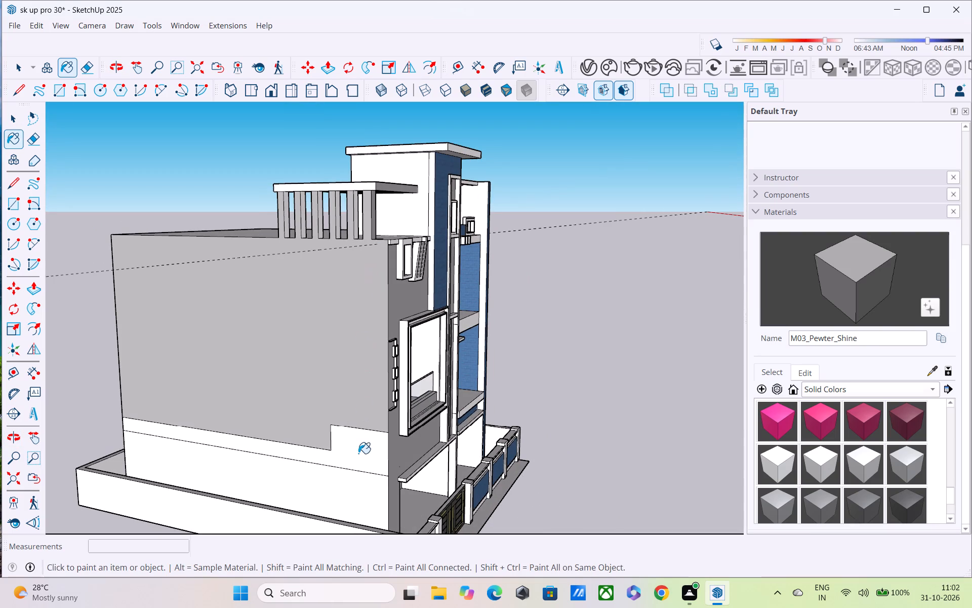
left_click(358, 453)
left_click_drag(354, 481, 354, 486)
Paint the long outer face of the boundary wall on the gate side with M03_Pewter_Shine.
middle_click_drag(341, 474, 353, 346)
left_click(353, 445)
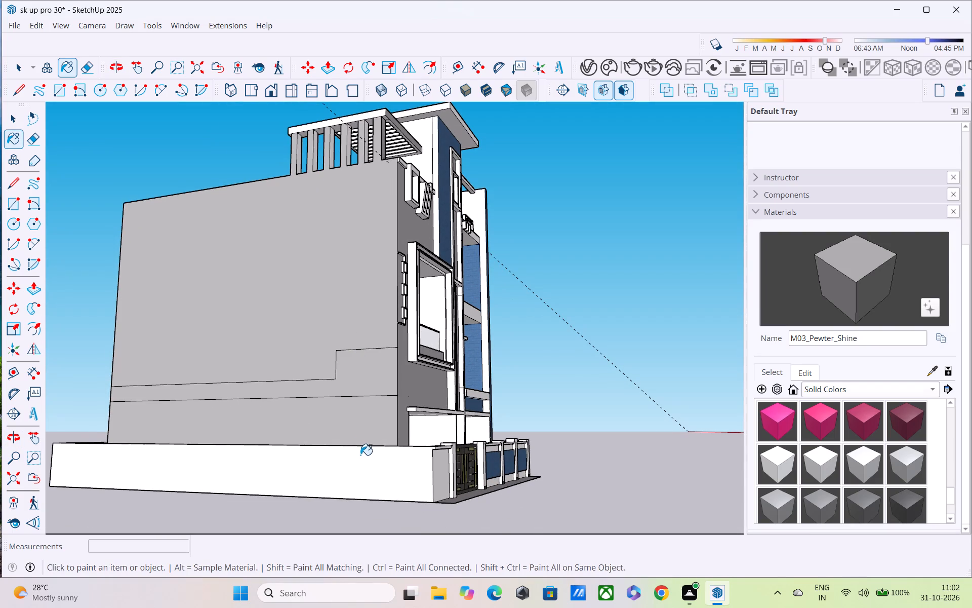
left_click(377, 462)
middle_click_drag(463, 468, 178, 467)
scroll(211, 451, "down", 4)
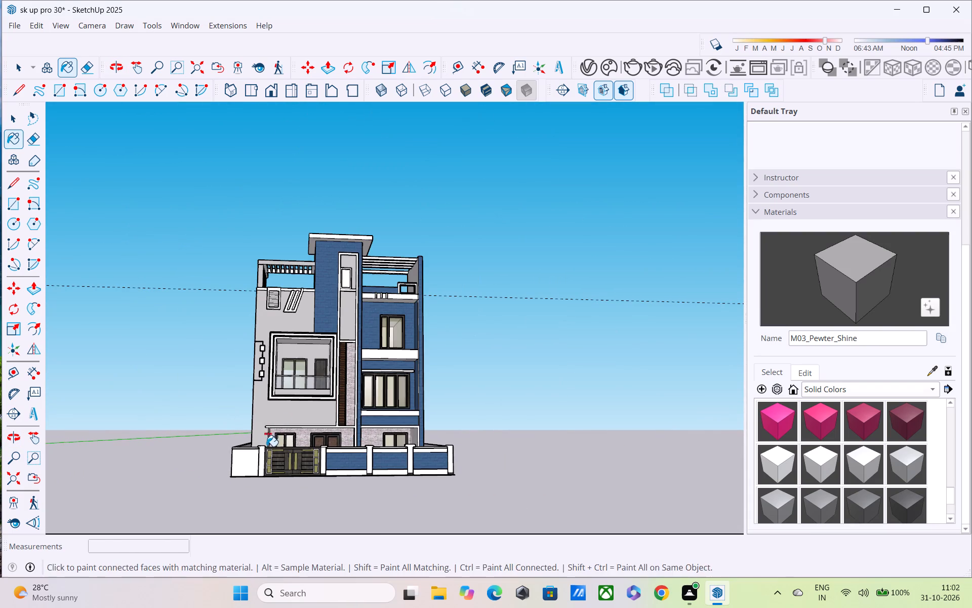
Undo the M03_Pewter_Shine painting on the house and boundary walls, back to the white finish.
key("ctrl+z")
key("ctrl+z")
key("ctrl+z")
key("ctrl+z")
key("ctrl+z")
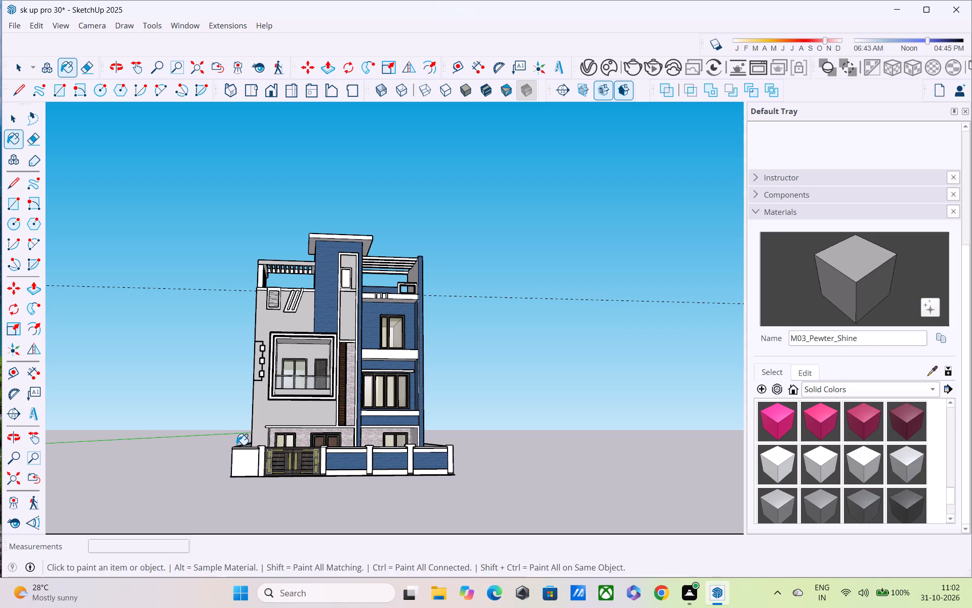
key("ctrl+z")
key("ctrl+z")
key("ctrl+z")
key("ctrl+z")
key("ctrl+z")
key("ctrl+z")
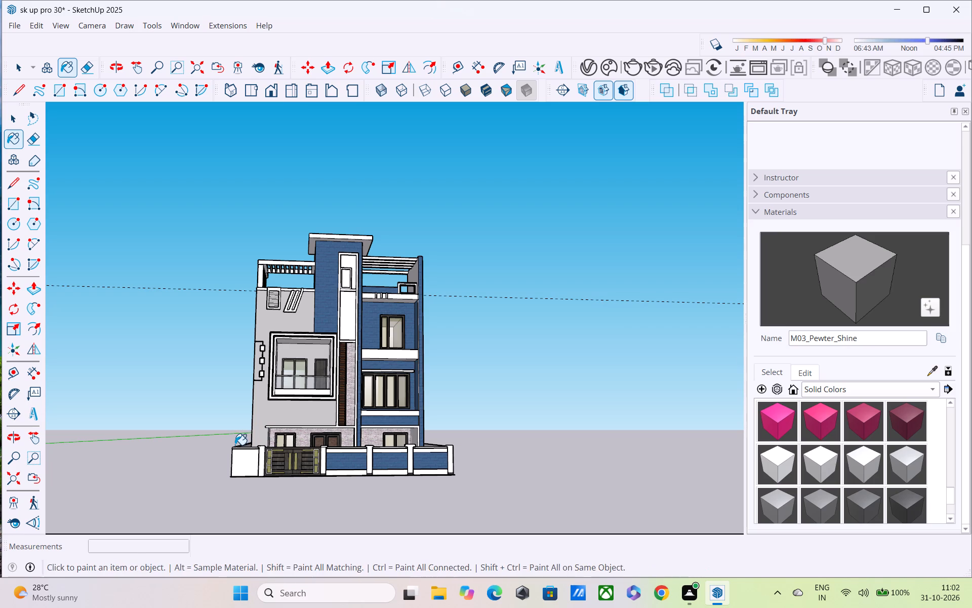
key("ctrl+z")
key("ctrl+z")
key("ctrl+z")
key("ctrl+z")
key("ctrl+z")
key("ctrl+z")
Delete the long dashed guide line running past the house.
scroll(271, 431, "down", 1)
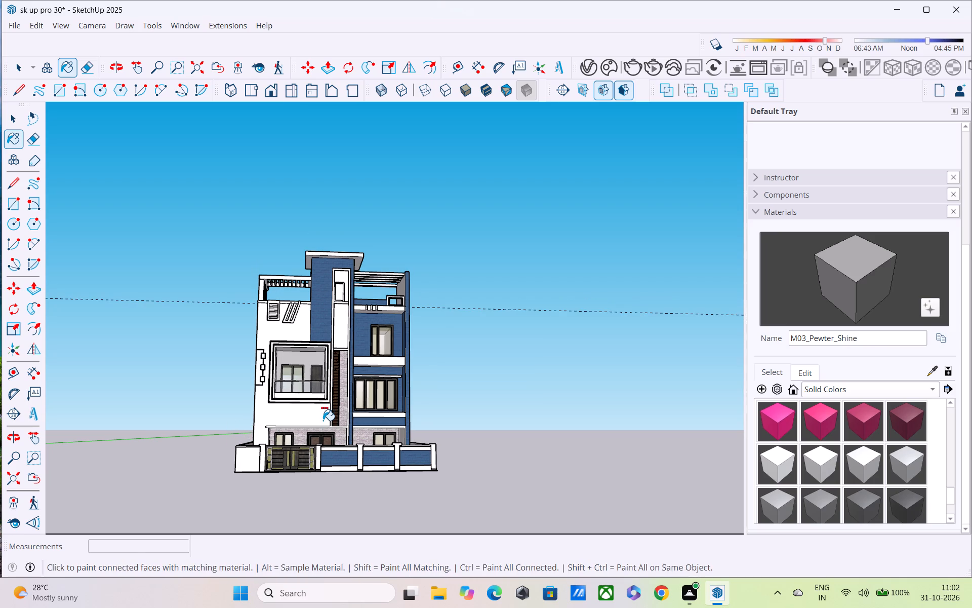
middle_click_drag(323, 420, 321, 480)
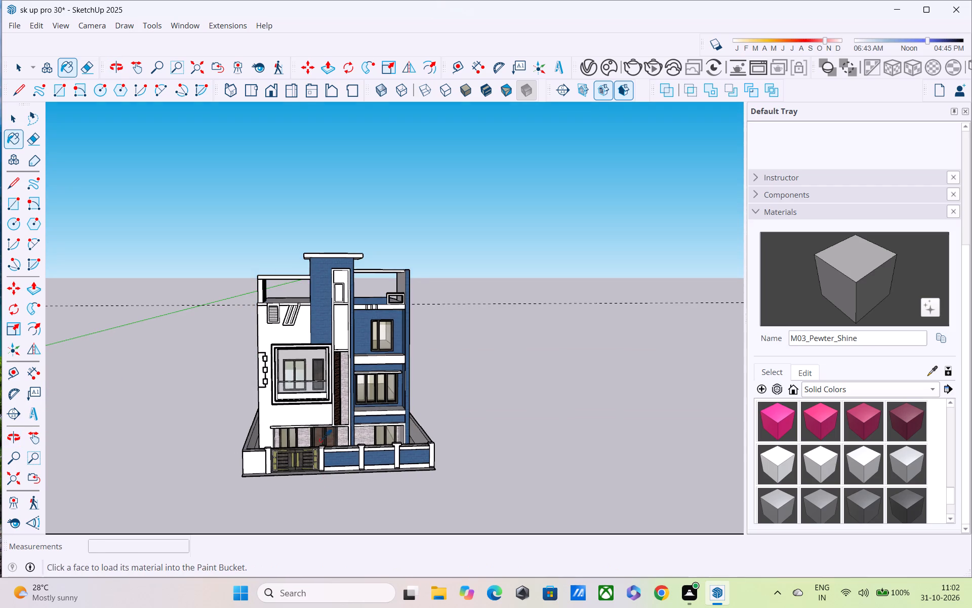
scroll(413, 344, "up", 1)
key("space")
left_click_drag(503, 279, 503, 292)
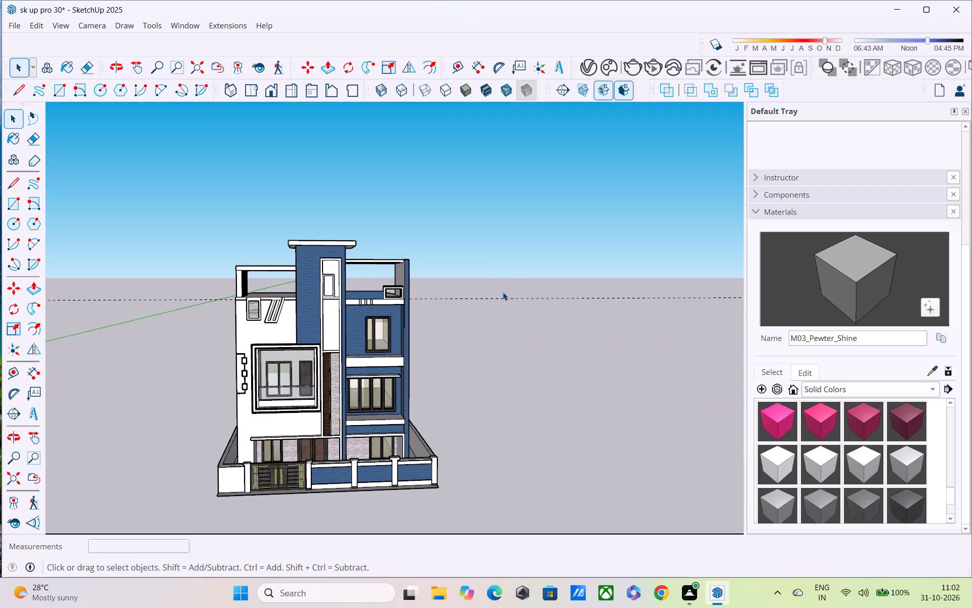
left_click_drag(503, 292, 503, 318)
left_click_drag(503, 314, 488, 268)
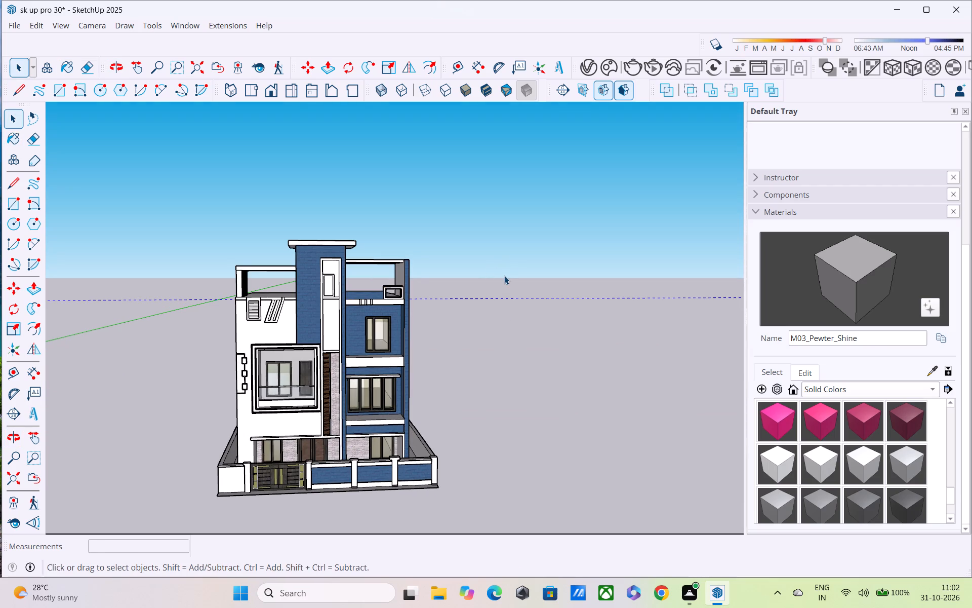
key("Delete")
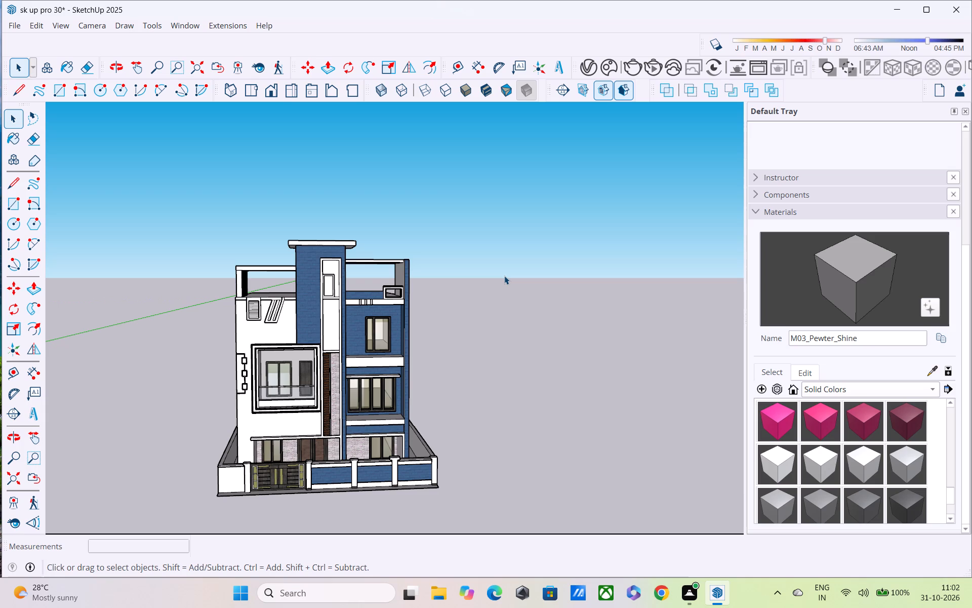
Save the model and purge its unused items.
scroll(453, 303, "up", 3)
middle_click_drag(366, 299, 366, 298)
scroll(366, 299, "up", 1)
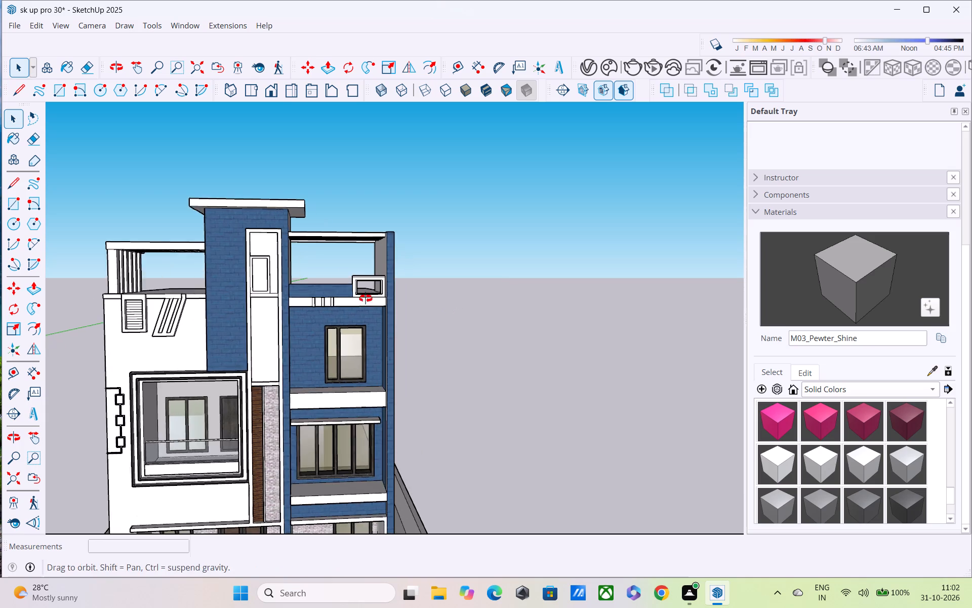
middle_click_drag(366, 298, 365, 291)
scroll(362, 344, "down", 5)
middle_click_drag(357, 347, 356, 317)
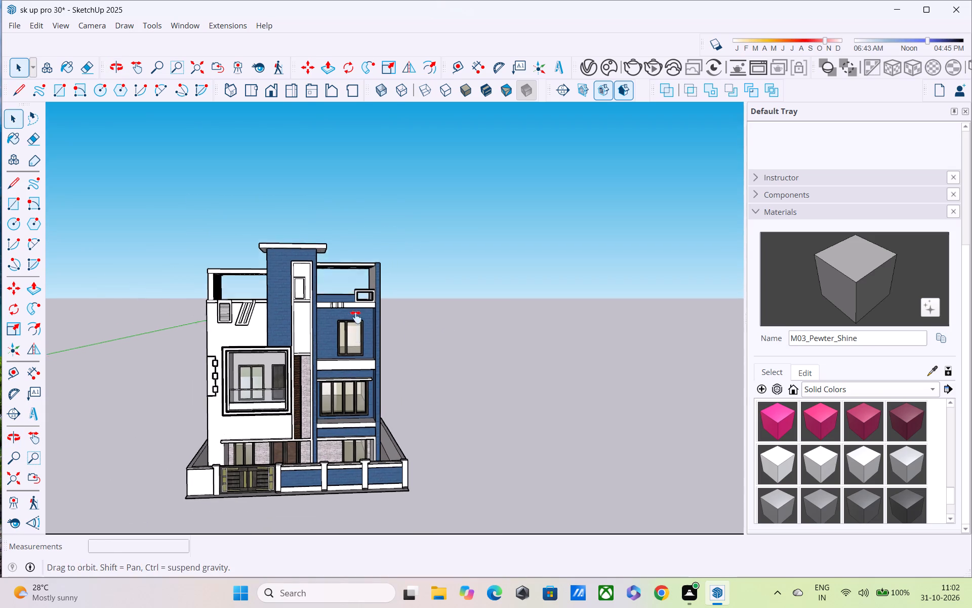
middle_click_drag(356, 317, 358, 252)
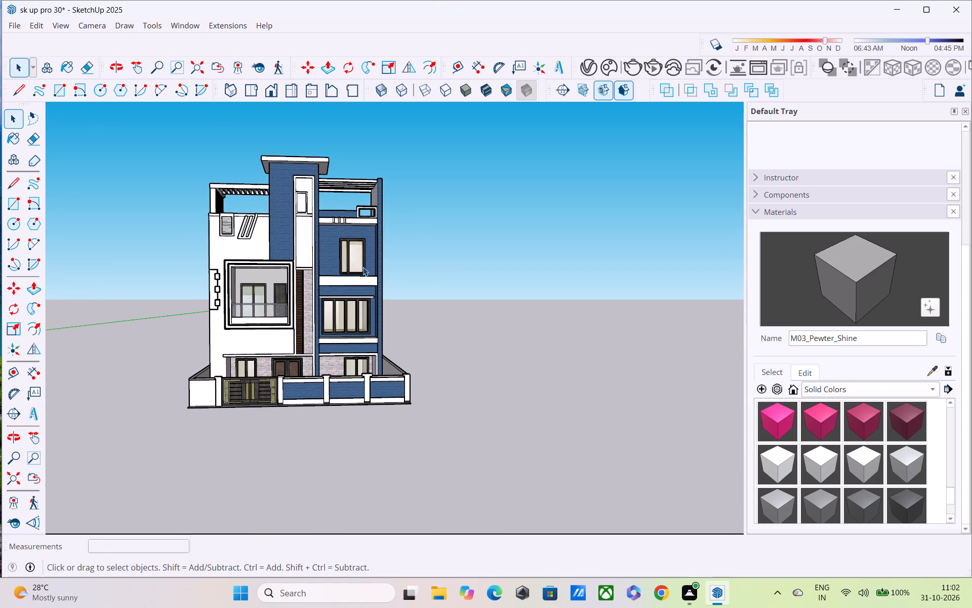
key("ctrl+s")
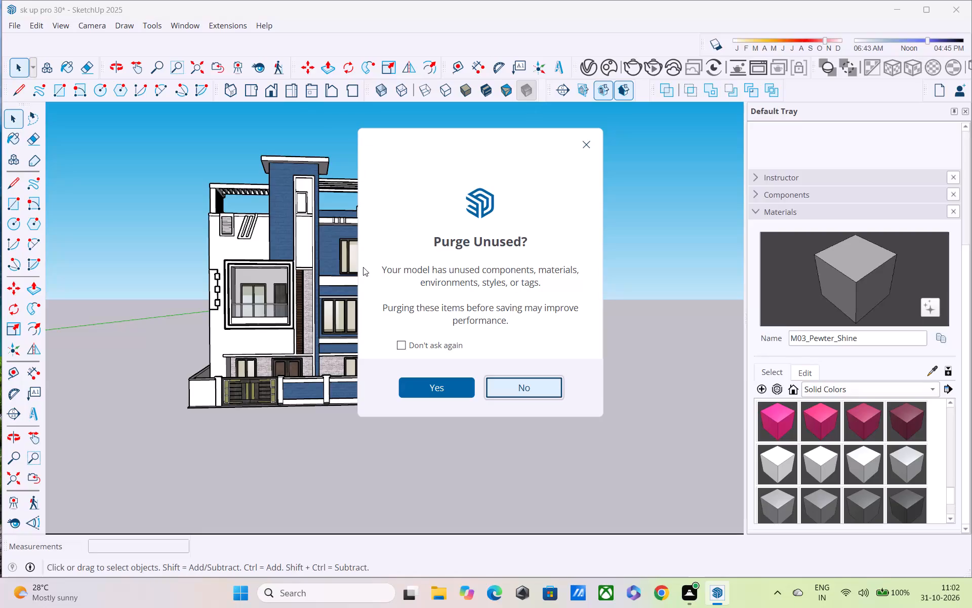
left_click(461, 390)
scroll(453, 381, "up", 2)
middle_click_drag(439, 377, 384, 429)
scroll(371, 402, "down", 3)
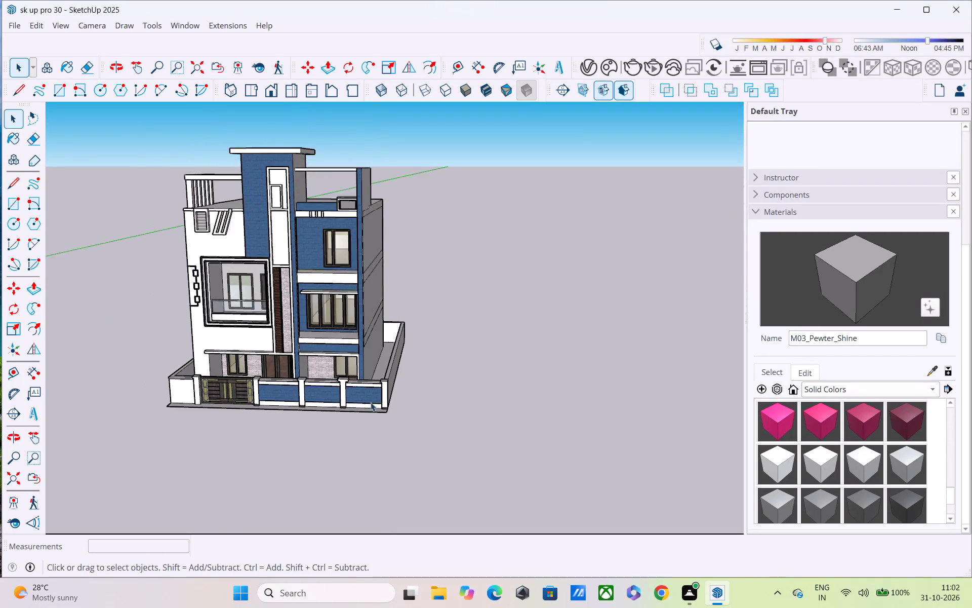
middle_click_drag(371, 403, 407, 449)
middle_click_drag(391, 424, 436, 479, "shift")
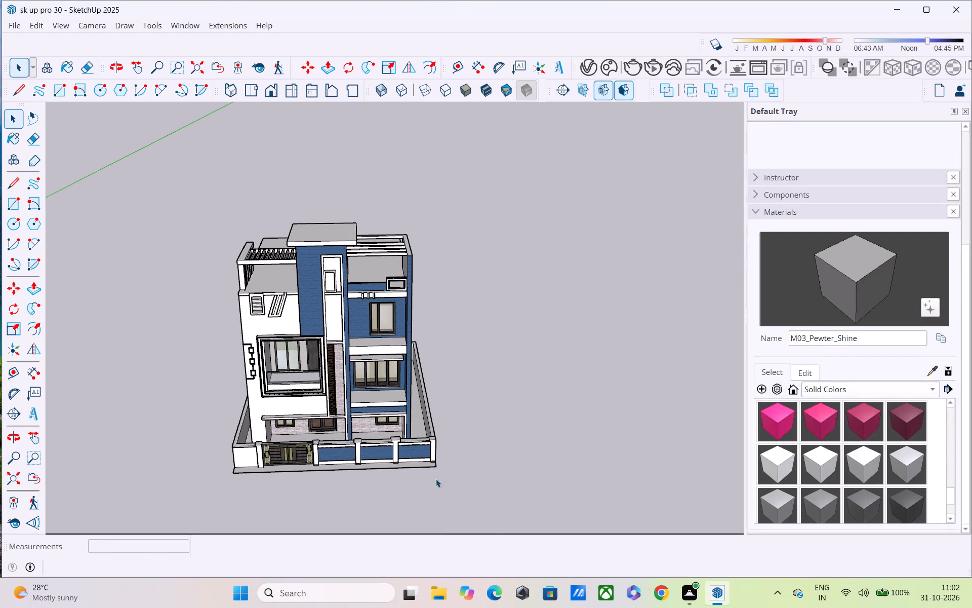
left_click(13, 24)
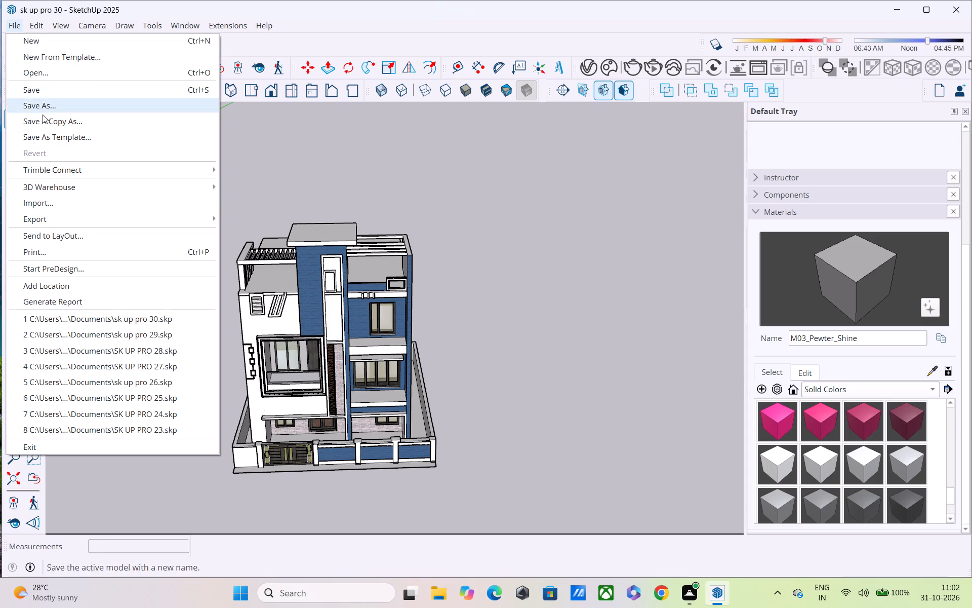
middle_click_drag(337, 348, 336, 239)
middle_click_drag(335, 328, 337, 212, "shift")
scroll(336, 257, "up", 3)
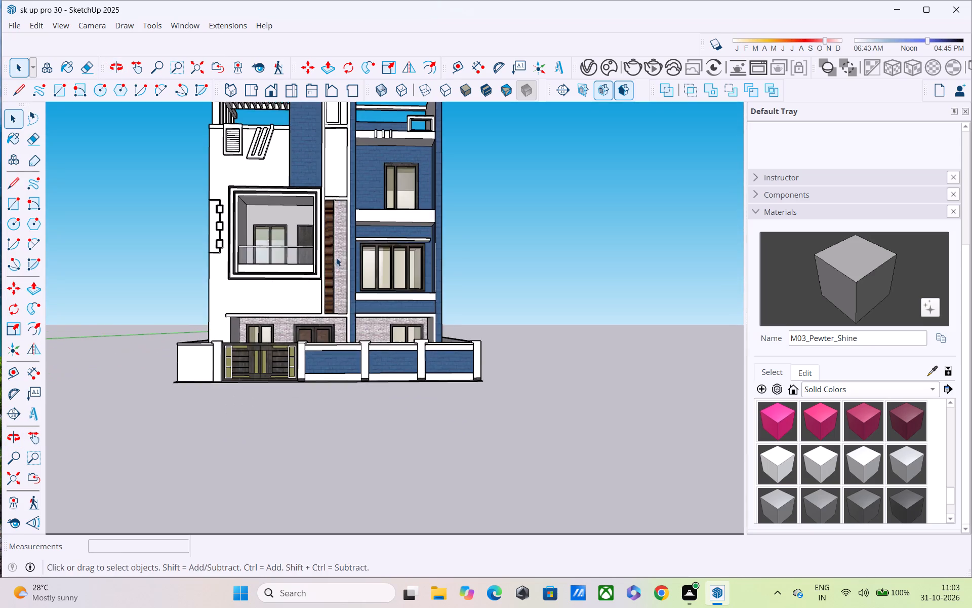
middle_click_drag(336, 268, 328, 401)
Erase the horizontal floor lines, the vertical line and the roof-level line fragments from the side wall next to the blue front.
middle_click_drag(326, 395, 119, 382)
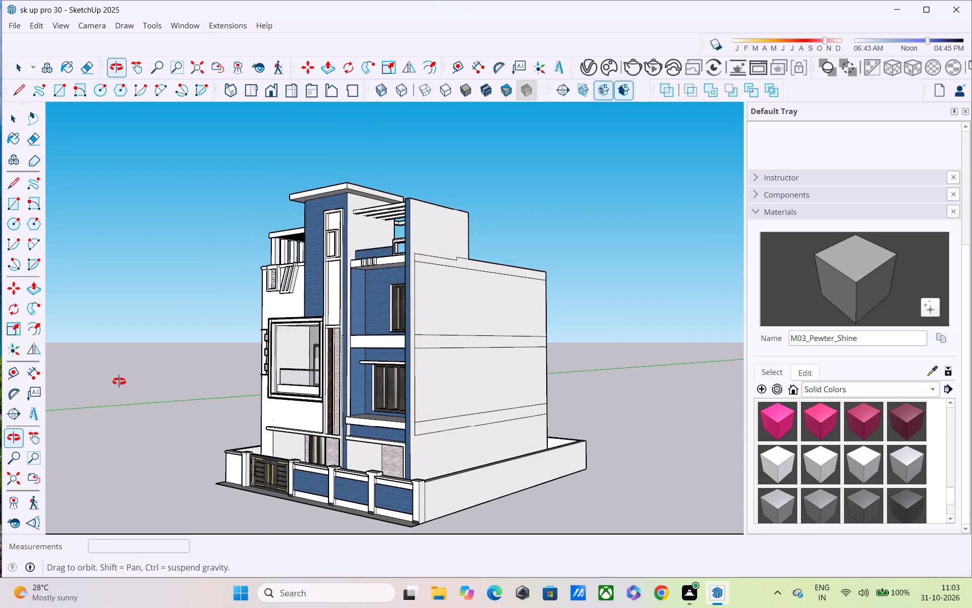
middle_click_drag(119, 382, 124, 383)
key("e")
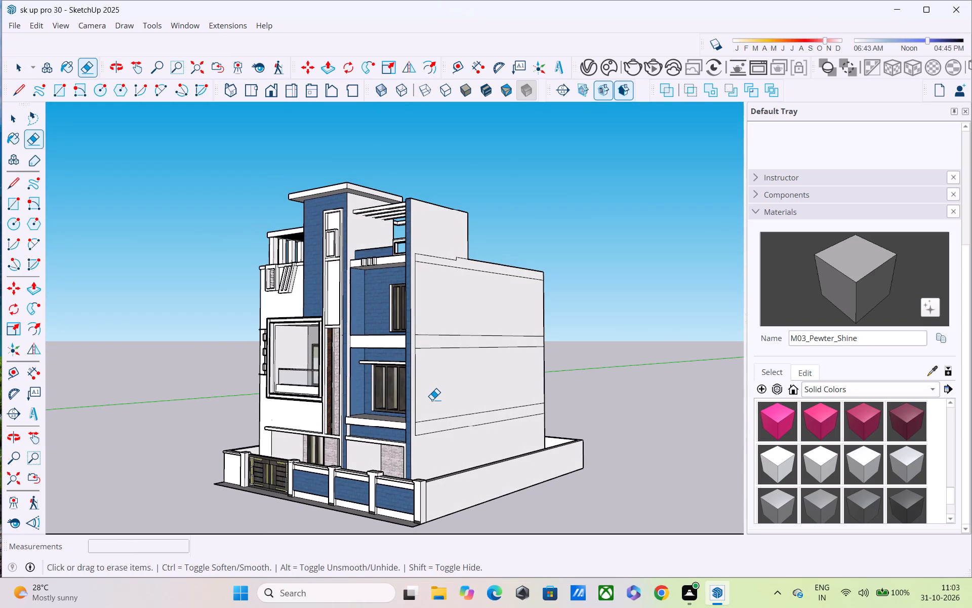
left_click_drag(472, 323, 472, 444)
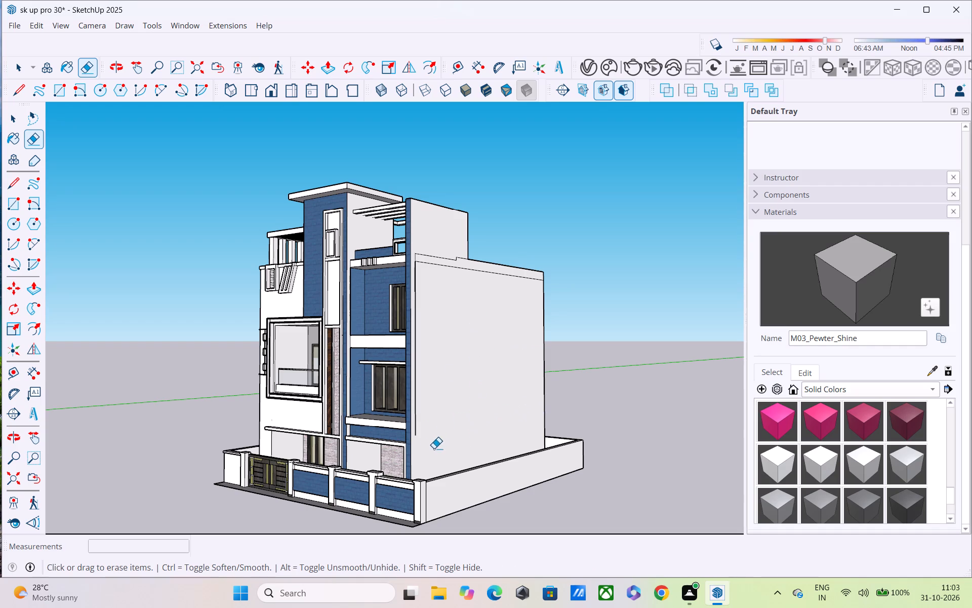
left_click(415, 426)
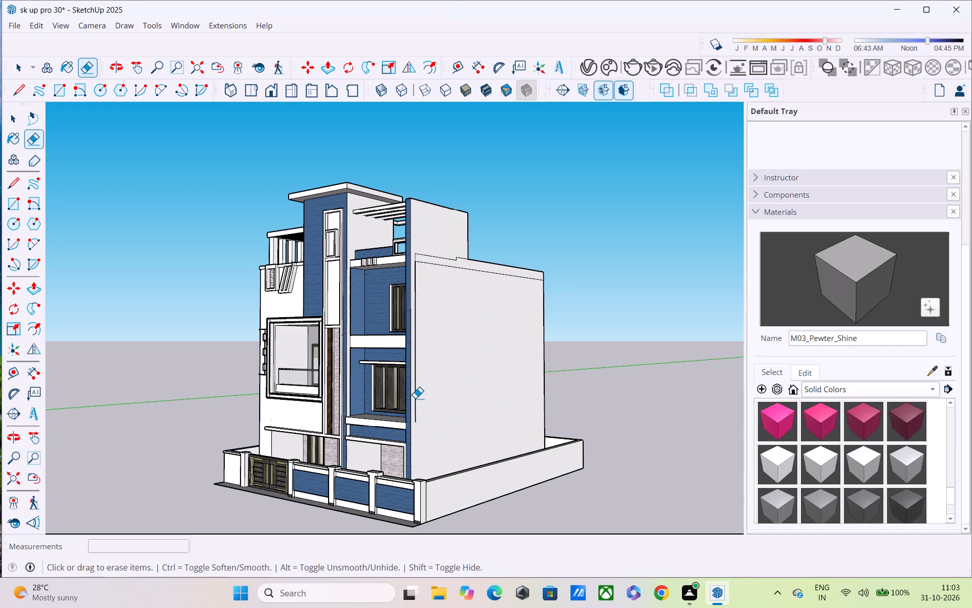
left_click(415, 398)
left_click(417, 317)
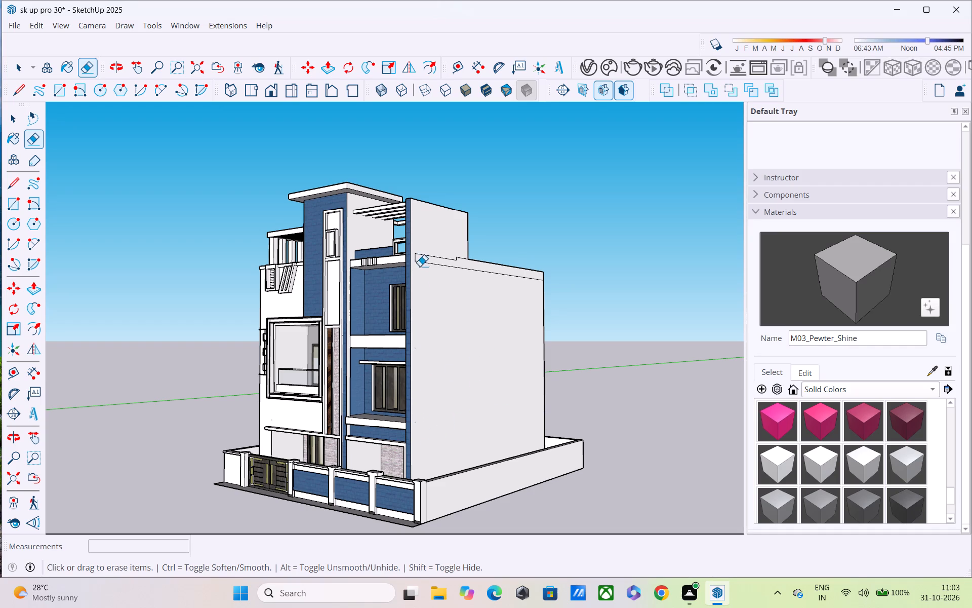
left_click_drag(424, 255, 424, 274)
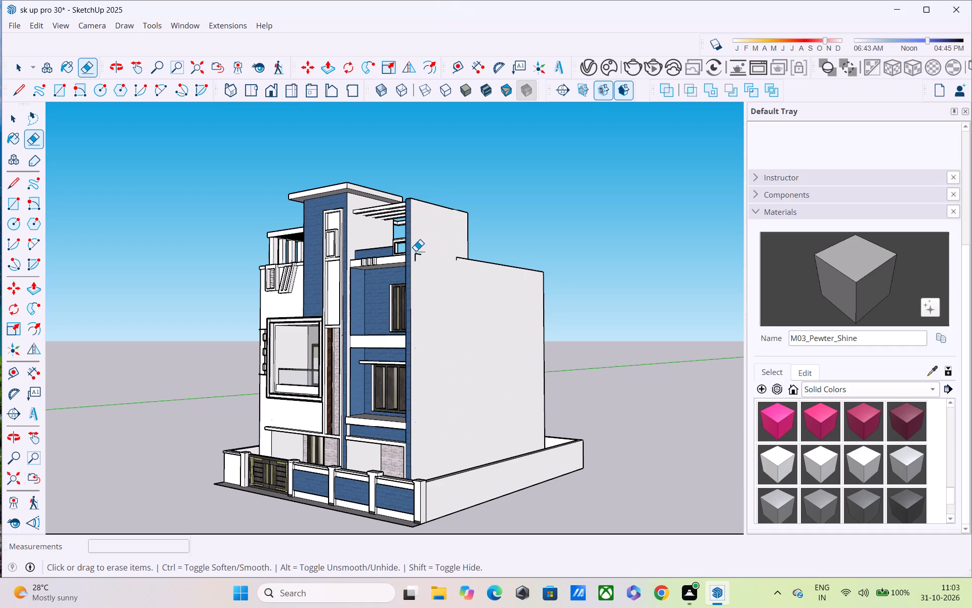
left_click_drag(416, 251, 417, 258)
middle_click_drag(500, 336, 482, 370)
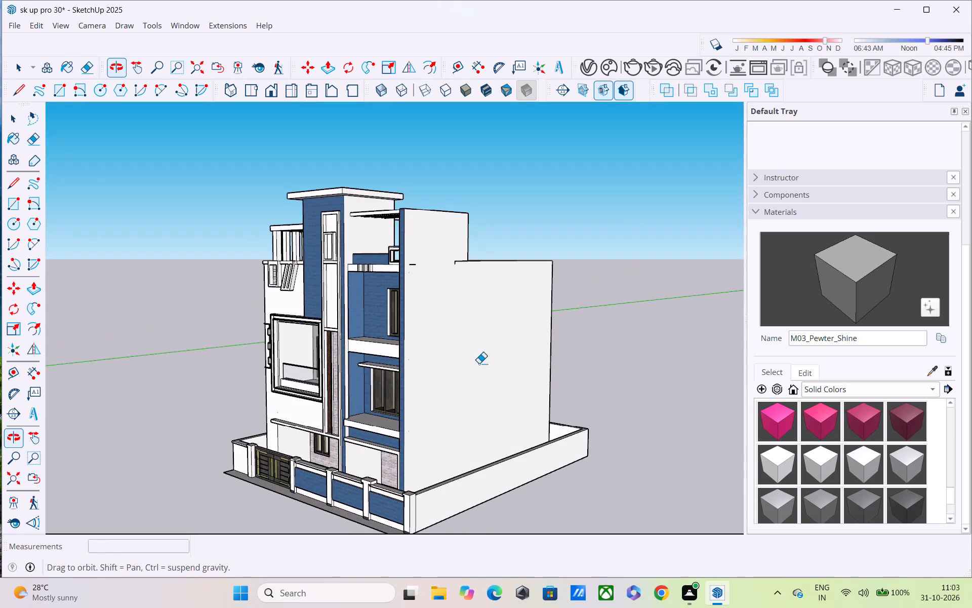
left_click_drag(462, 261, 461, 266)
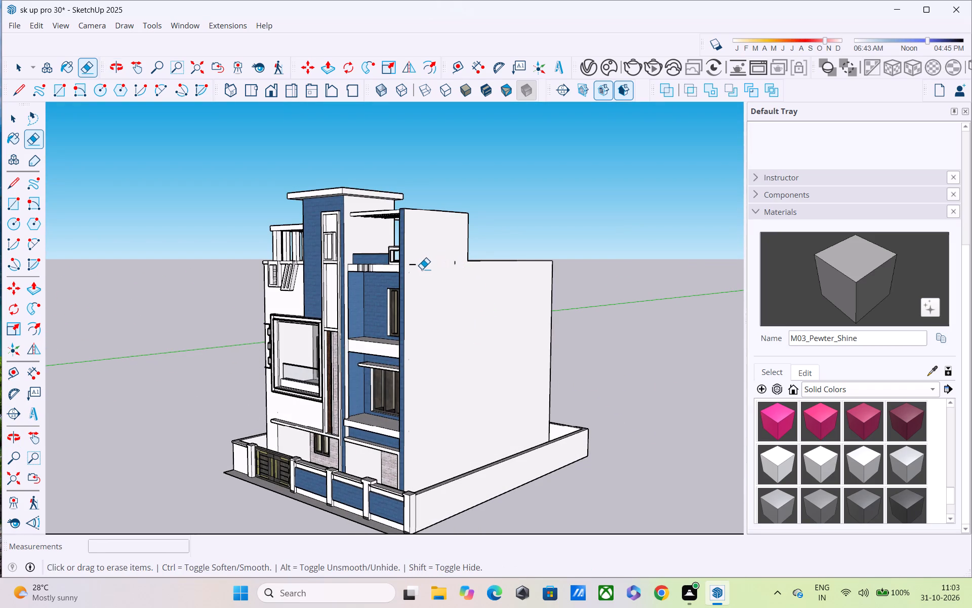
left_click(413, 265)
left_click(456, 266)
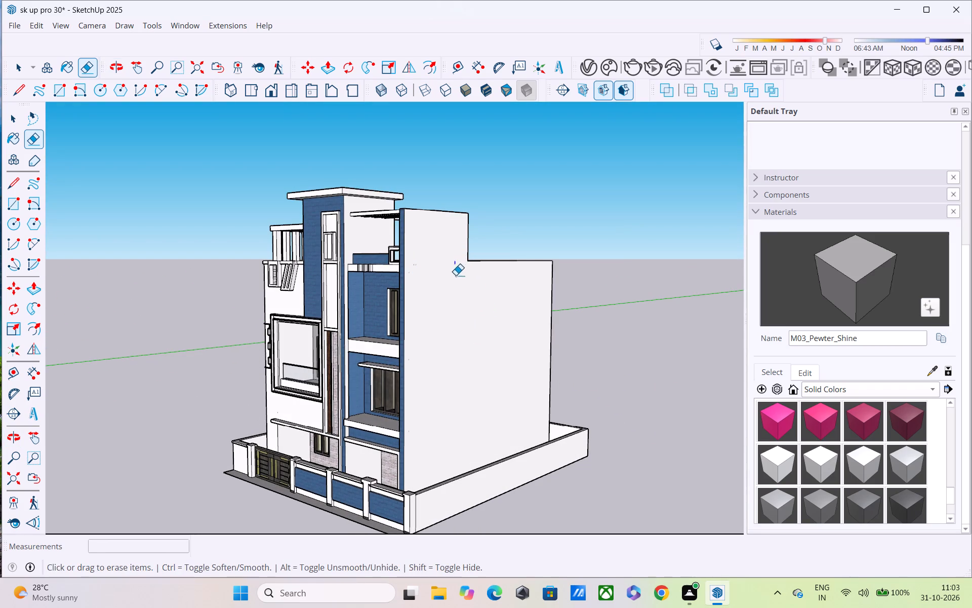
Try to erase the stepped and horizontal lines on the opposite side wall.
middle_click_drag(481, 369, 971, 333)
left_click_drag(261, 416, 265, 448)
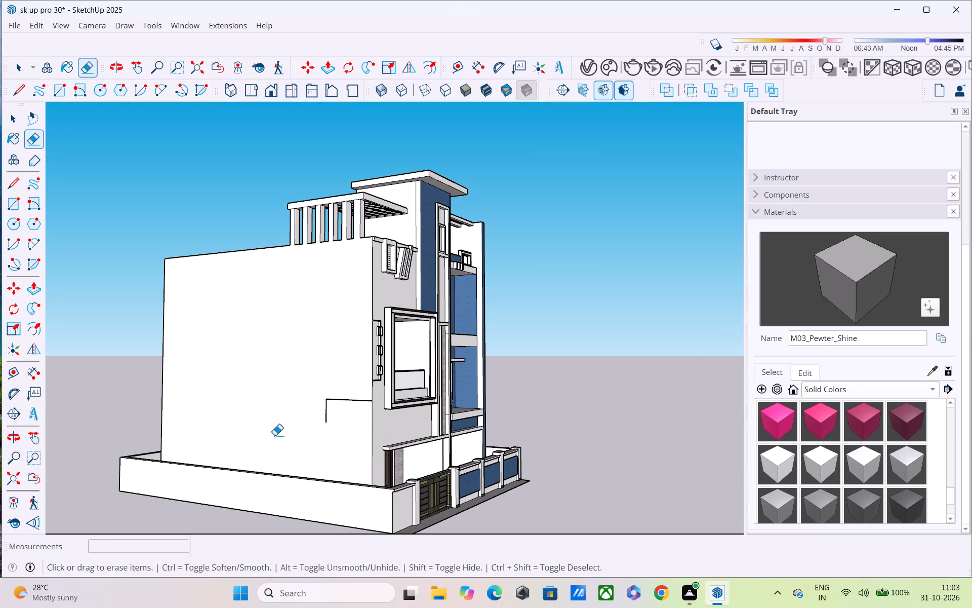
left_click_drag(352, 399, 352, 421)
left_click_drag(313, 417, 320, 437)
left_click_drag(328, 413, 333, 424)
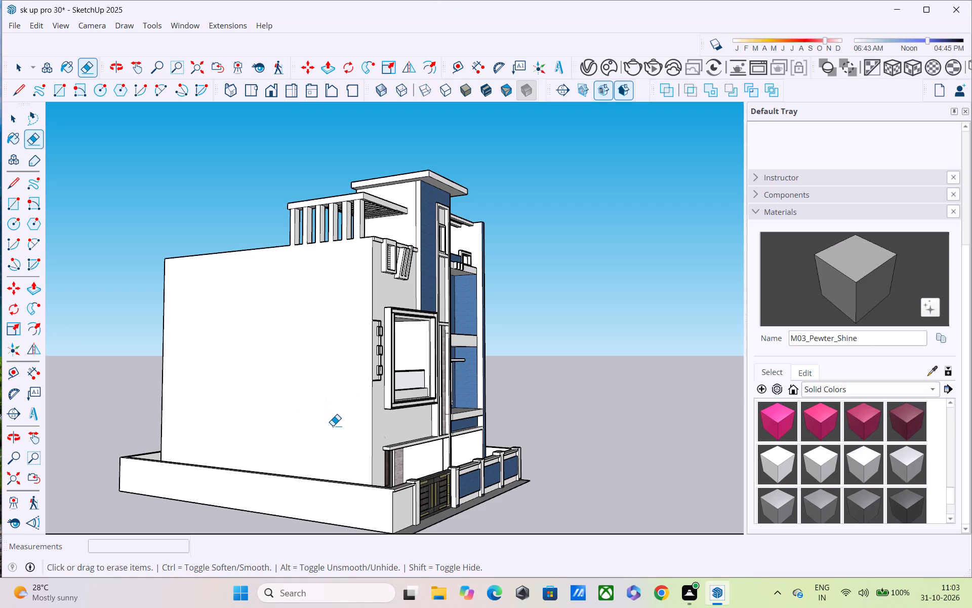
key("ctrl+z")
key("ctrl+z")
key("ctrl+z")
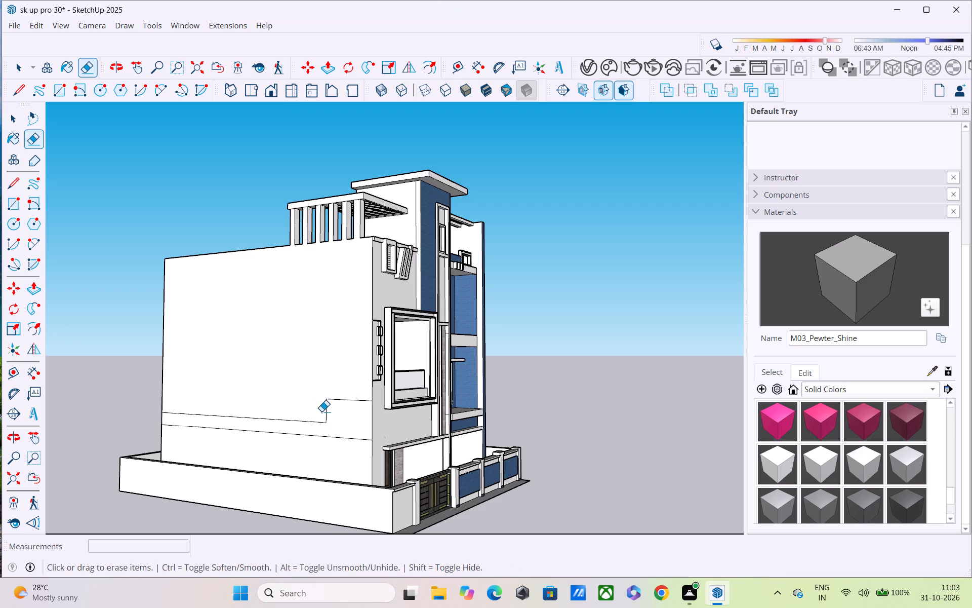
Erase the horizontal lines and the stepped line from the lower part of the opposite side wall.
left_click_drag(322, 398, 319, 442)
left_click_drag(340, 409, 340, 423)
left_click_drag(348, 396, 346, 414)
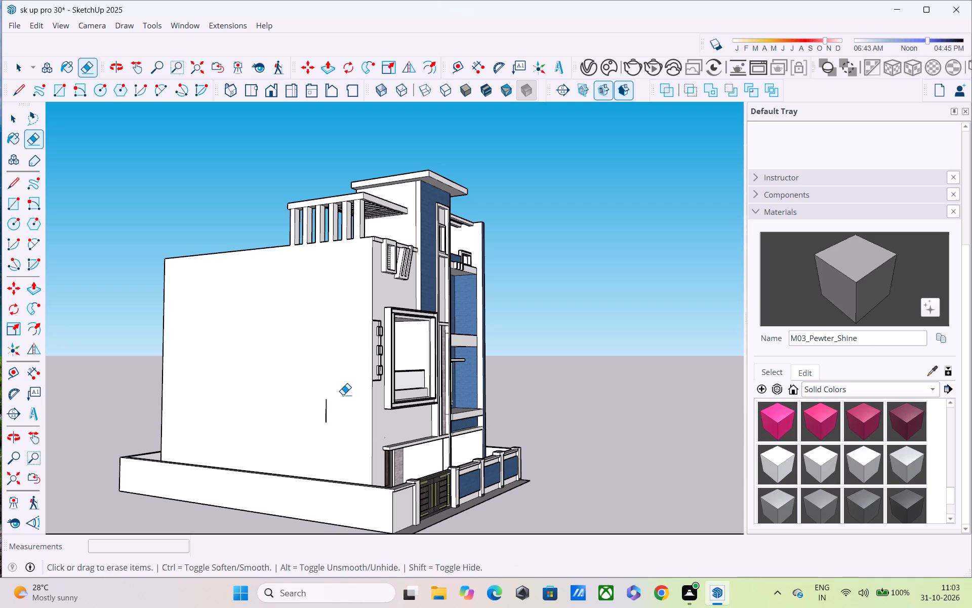
left_click_drag(342, 395, 310, 417)
Sample the Image3 brick material from the ground-floor front wall beside the window on the blue side.
middle_click_drag(327, 425, 95, 484)
middle_click_drag(417, 448, 389, 447)
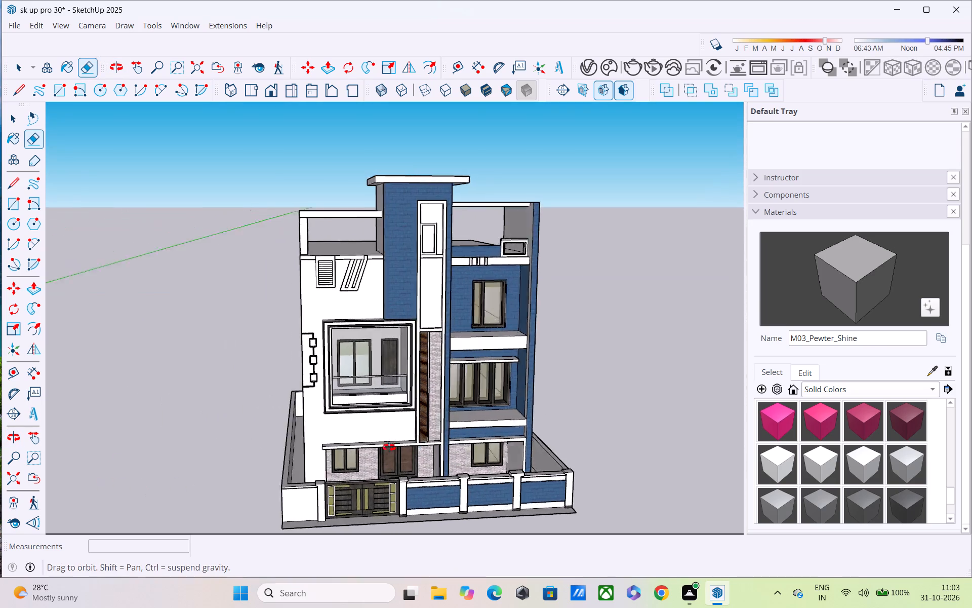
middle_click_drag(389, 447, 323, 403)
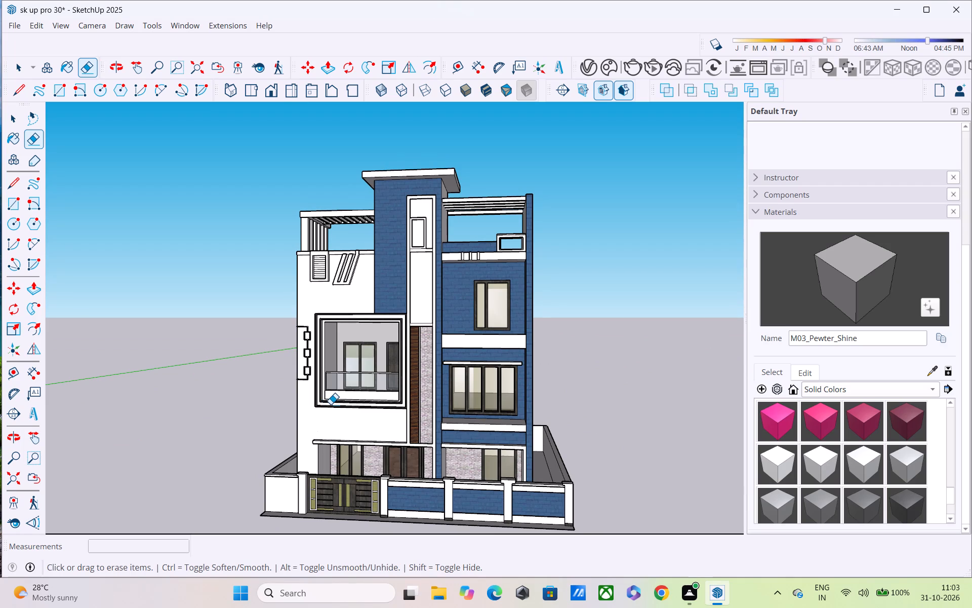
key("space")
left_click(470, 467)
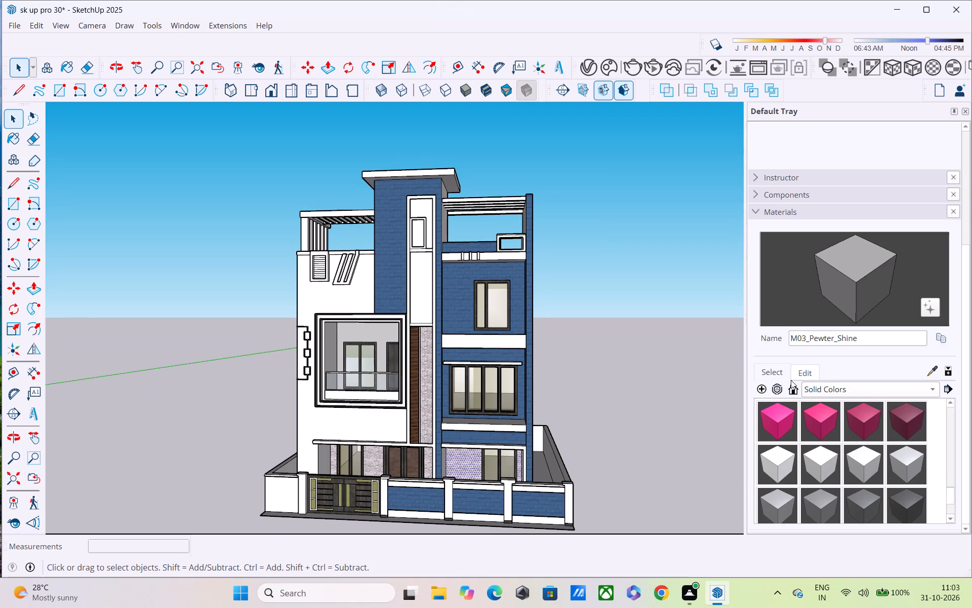
left_click(764, 372)
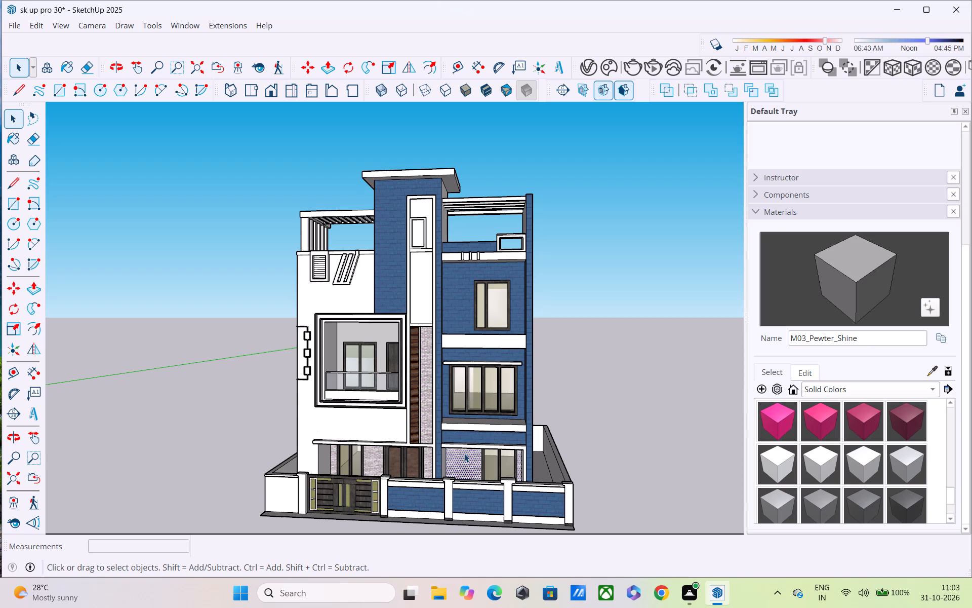
left_click(464, 455)
left_click(931, 370)
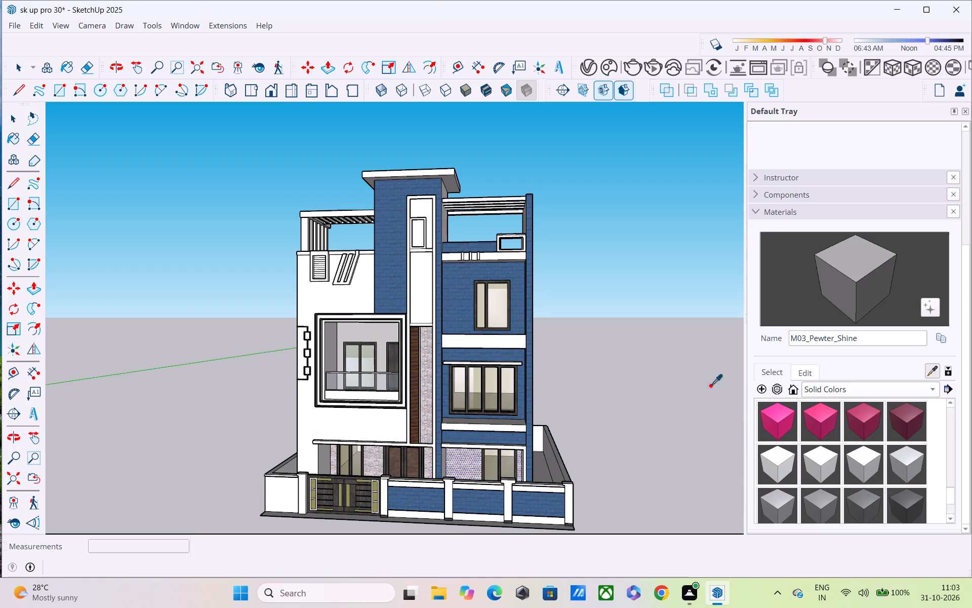
left_click(469, 460)
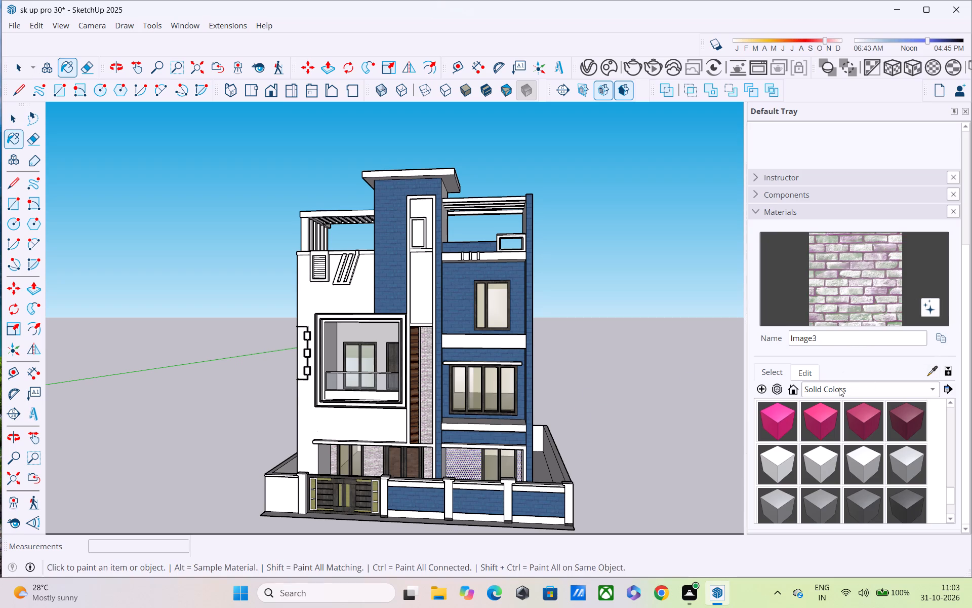
Set the Image3 brick material's texture height to 5', with the width scaling in proportion.
left_click(814, 371)
scroll(815, 463, "down", 1)
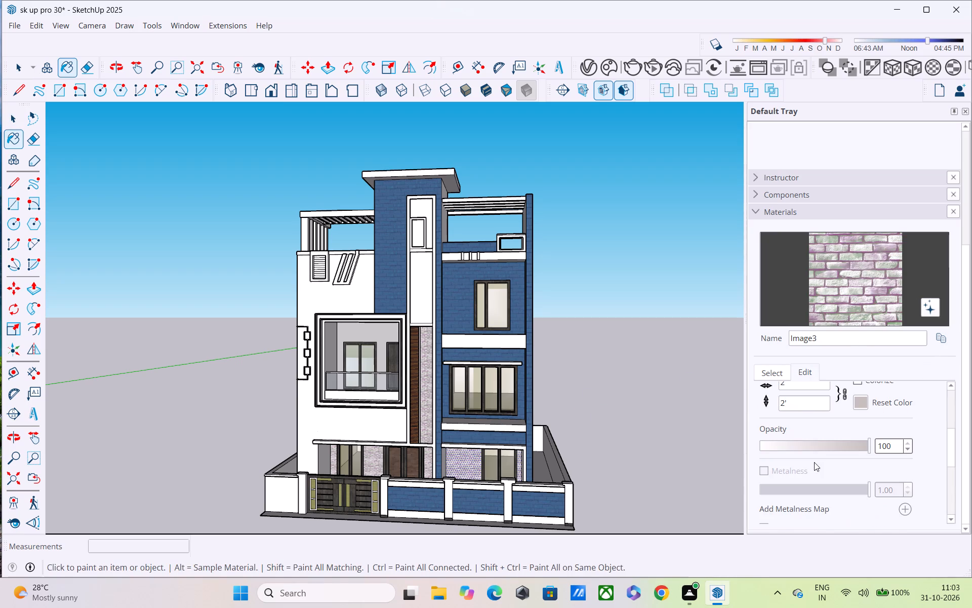
left_click(790, 402)
key("BackSpace")
key("BackSpace")
key("BackSpace")
type("5'")
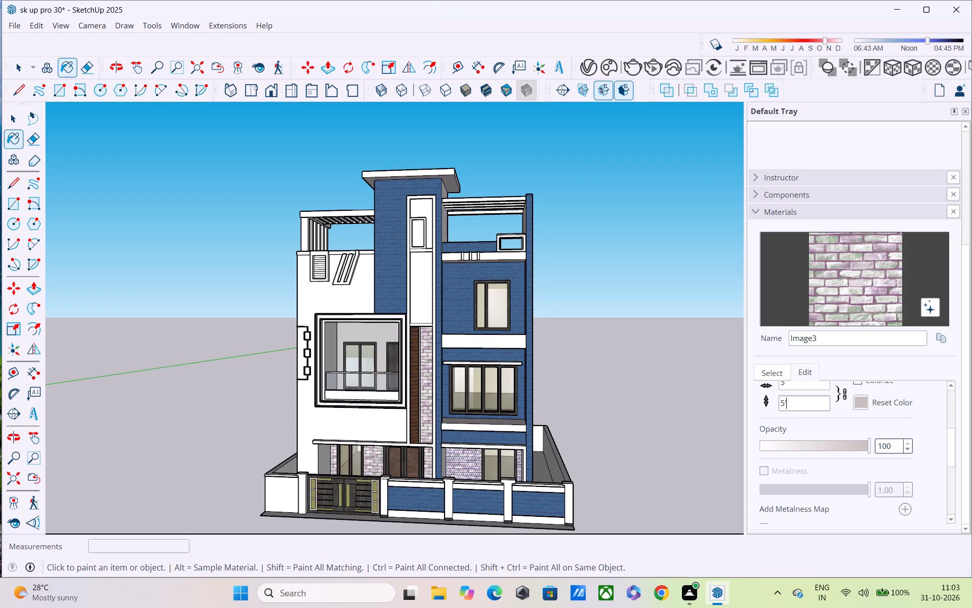
key("Return")
scroll(745, 471, "down", 2)
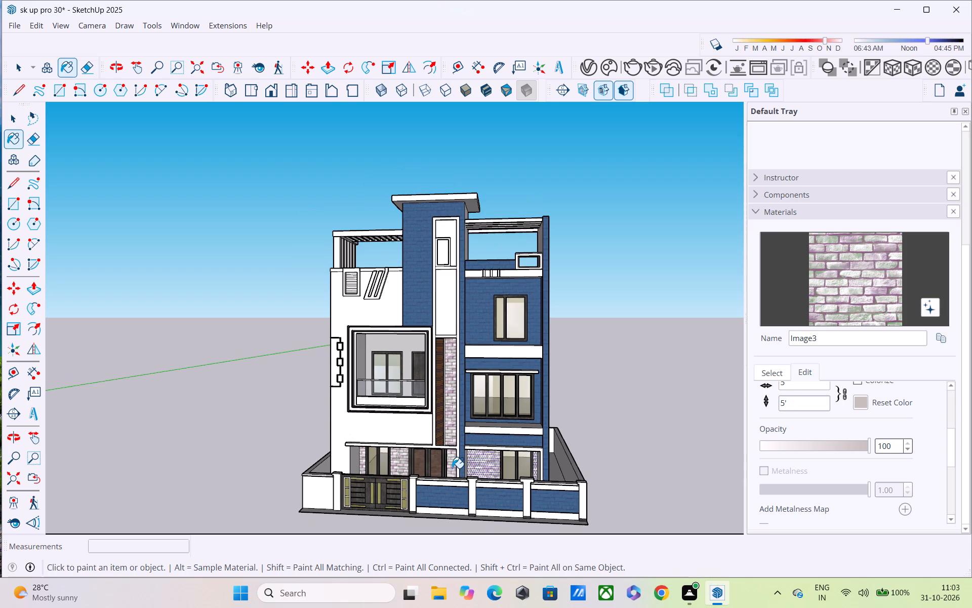
Paint the inner side wall of the framed first-floor balcony with the Image3 brick material.
scroll(452, 468, "up", 1)
key("space")
left_click(632, 344)
key("space")
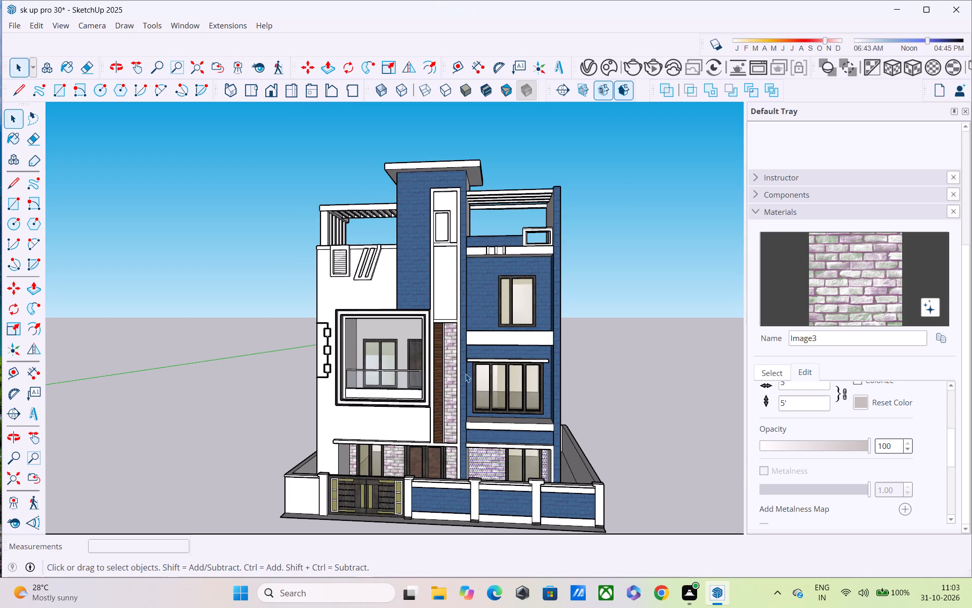
middle_click_drag(405, 344, 334, 320)
left_click(884, 260)
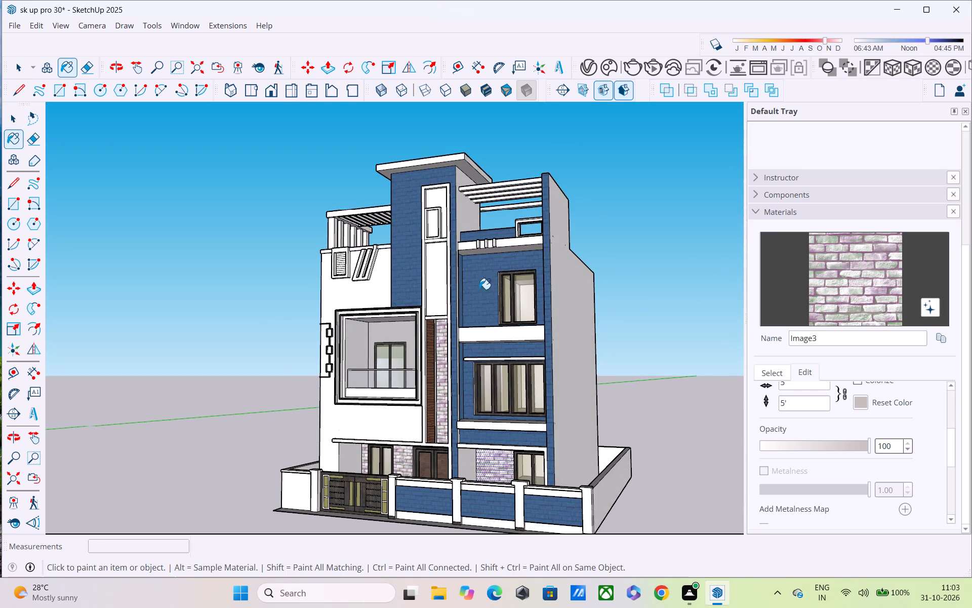
left_click(355, 348)
Examine the brick finish on the balcony side wall, facade strip and ground-floor walls from several angles.
middle_click_drag(360, 351, 500, 329)
scroll(518, 320, "down", 4)
key("space")
middle_click_drag(528, 332, 199, 381)
scroll(199, 381, "up", 1)
middle_click_drag(354, 378, 588, 322)
scroll(602, 322, "down", 1)
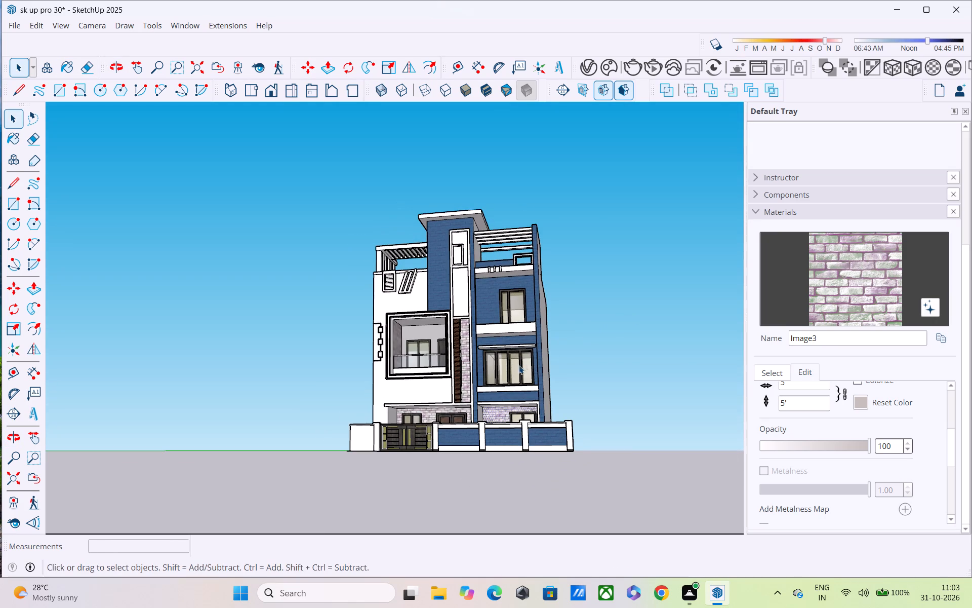
middle_click_drag(483, 366, 464, 405)
scroll(443, 416, "up", 10)
middle_click_drag(445, 411, 453, 401)
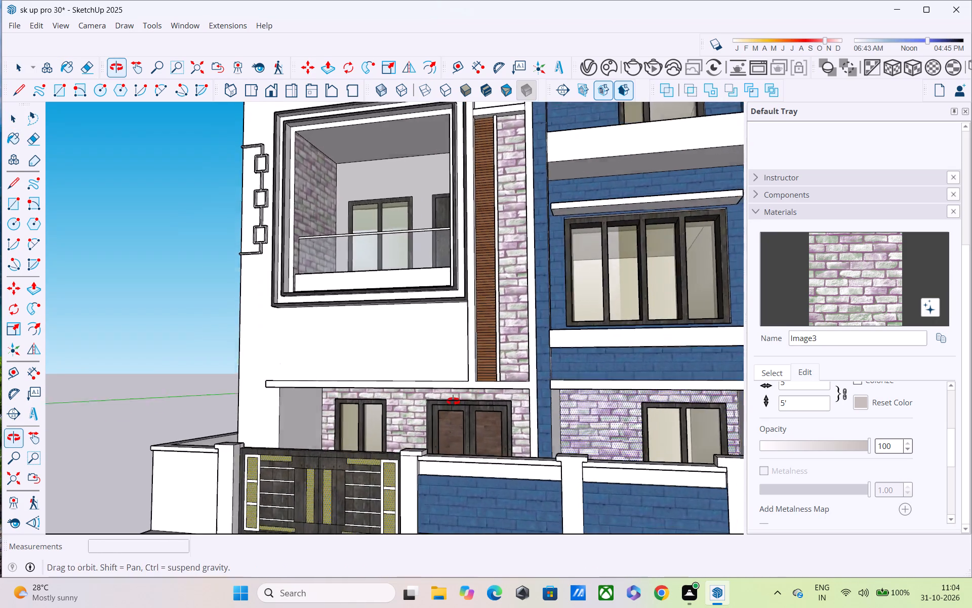
middle_click_drag(453, 401, 499, 393)
scroll(501, 392, "up", 1)
scroll(501, 392, "down", 4)
middle_click_drag(521, 386, 574, 388)
key("space")
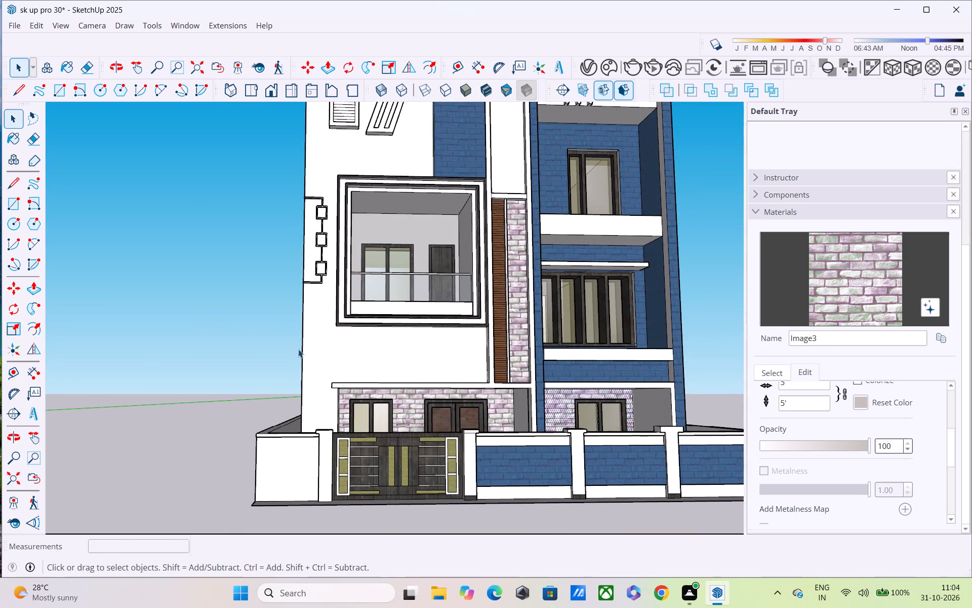
scroll(204, 318, "down", 3)
middle_click_drag(230, 333, 262, 363)
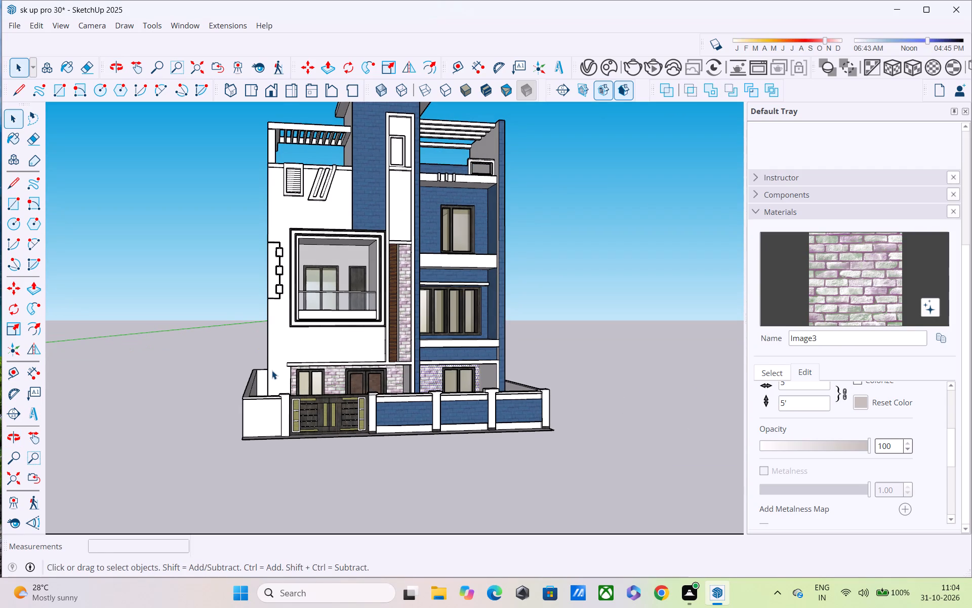
Save the model.
key("ctrl+s")
Import the plants model from the Downloads folder and place it on top of the boundary-wall pillar beside the gate.
left_click(17, 28)
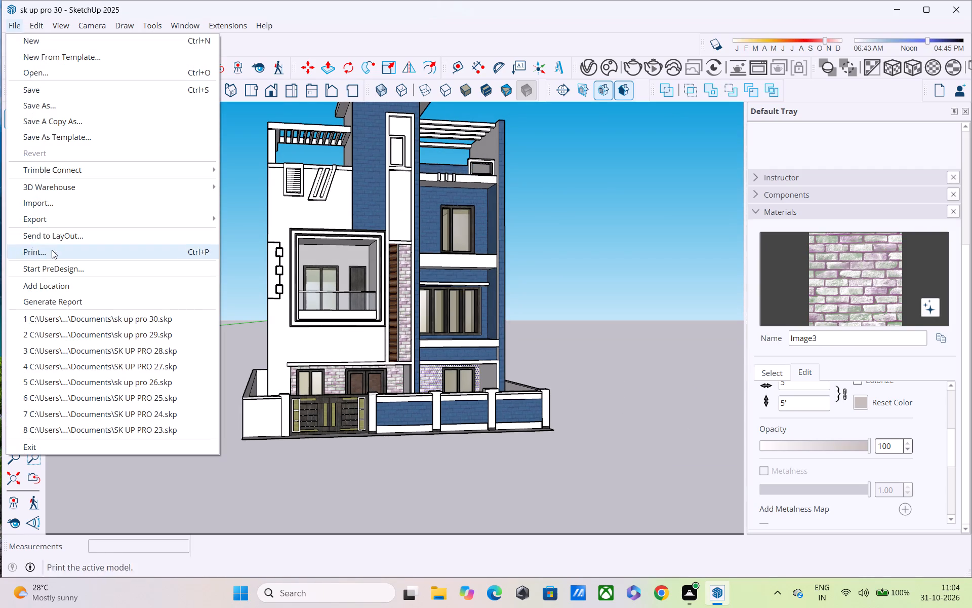
left_click(50, 204)
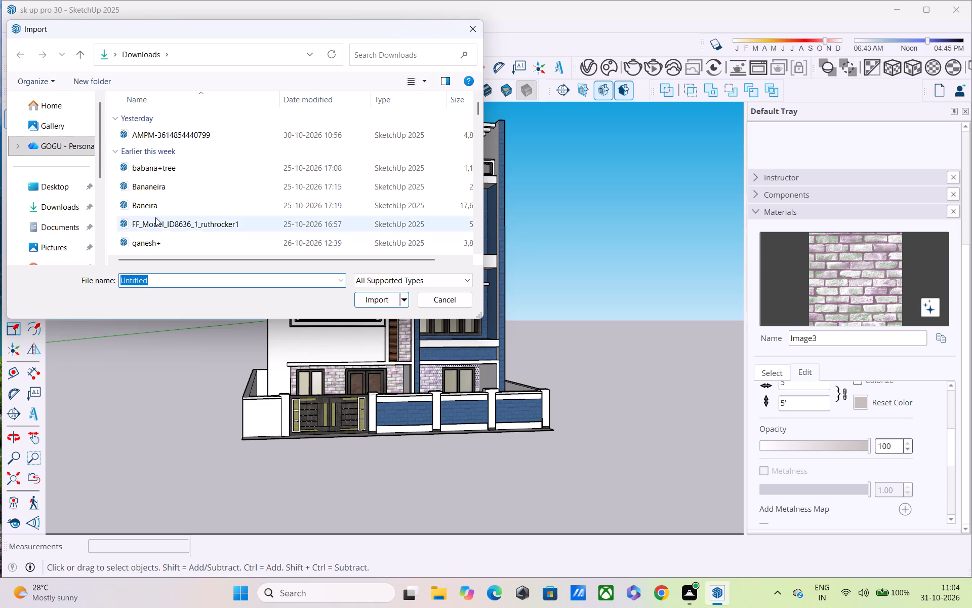
left_click(64, 208)
scroll(298, 193, "down", 2)
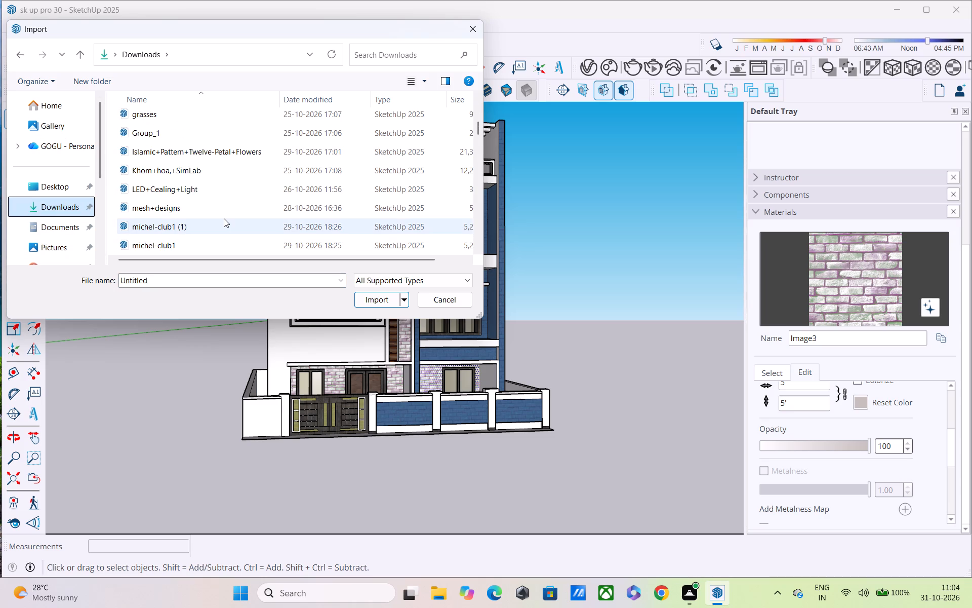
scroll(224, 218, "down", 1)
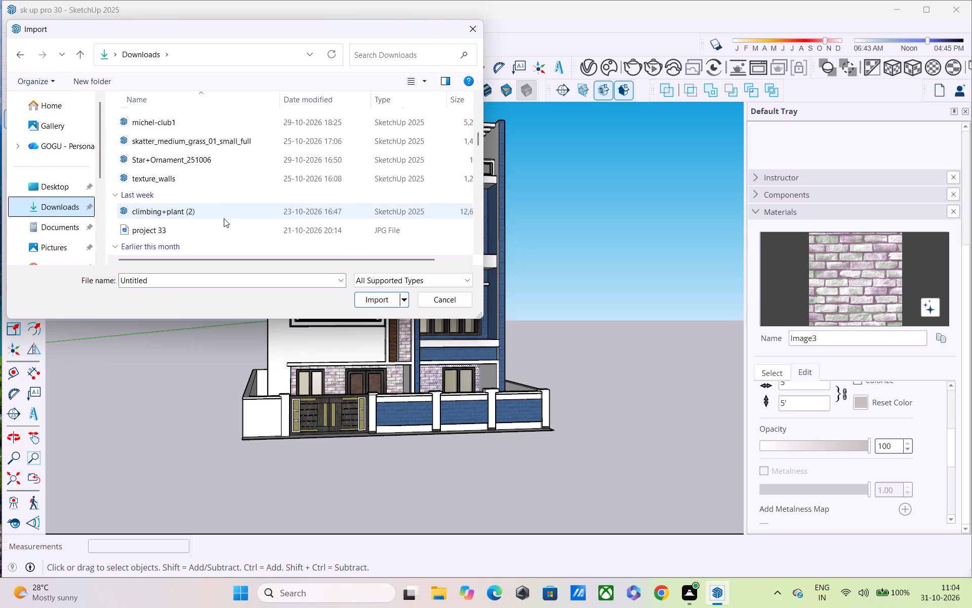
scroll(224, 218, "down", 2)
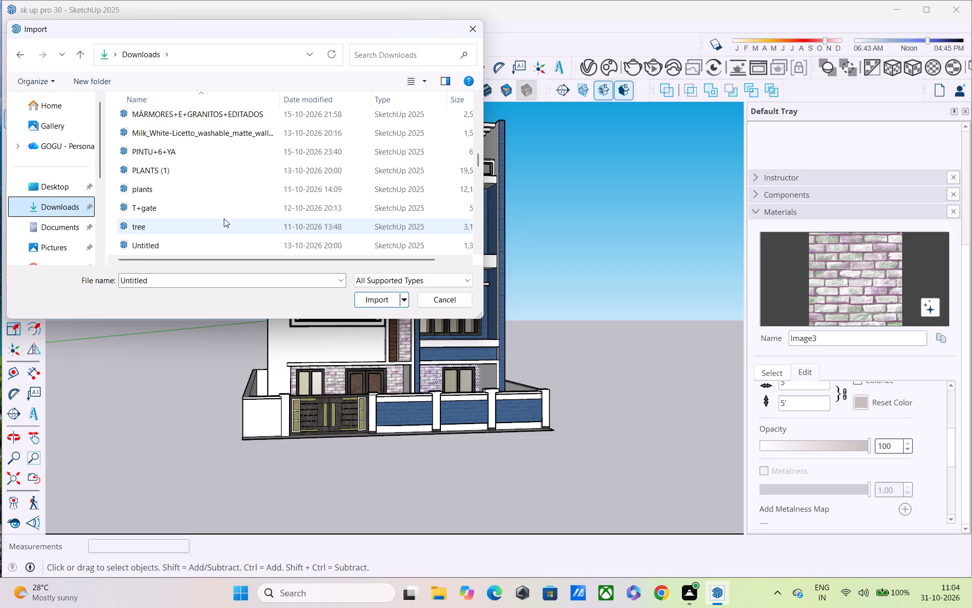
left_click(205, 188)
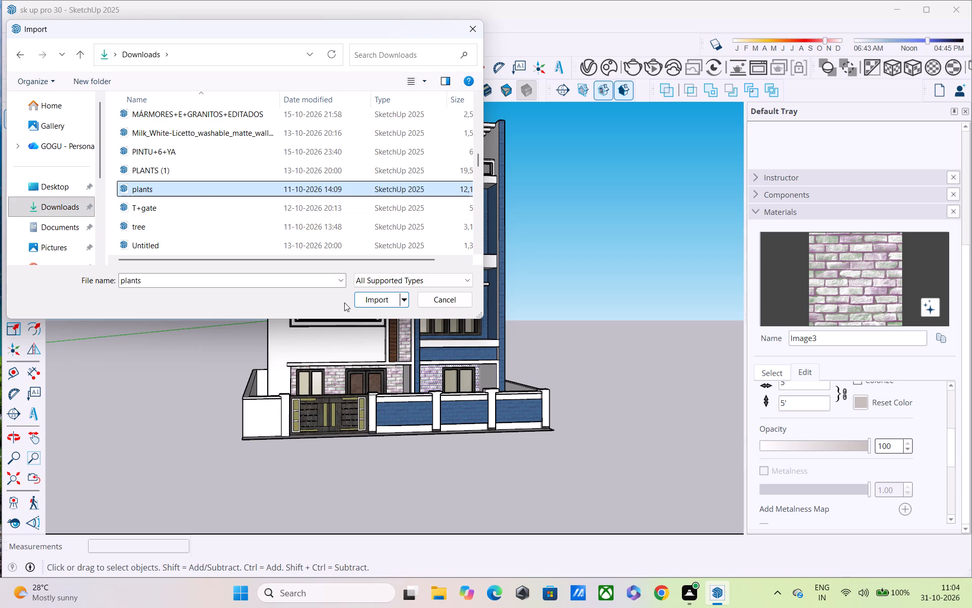
left_click(371, 298)
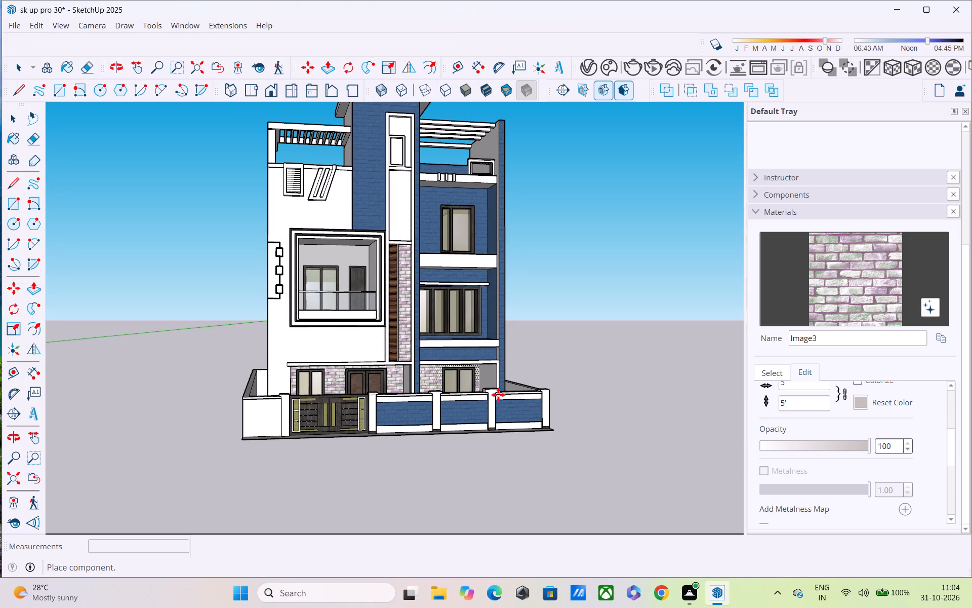
scroll(500, 412, "up", 2)
scroll(398, 407, "up", 3)
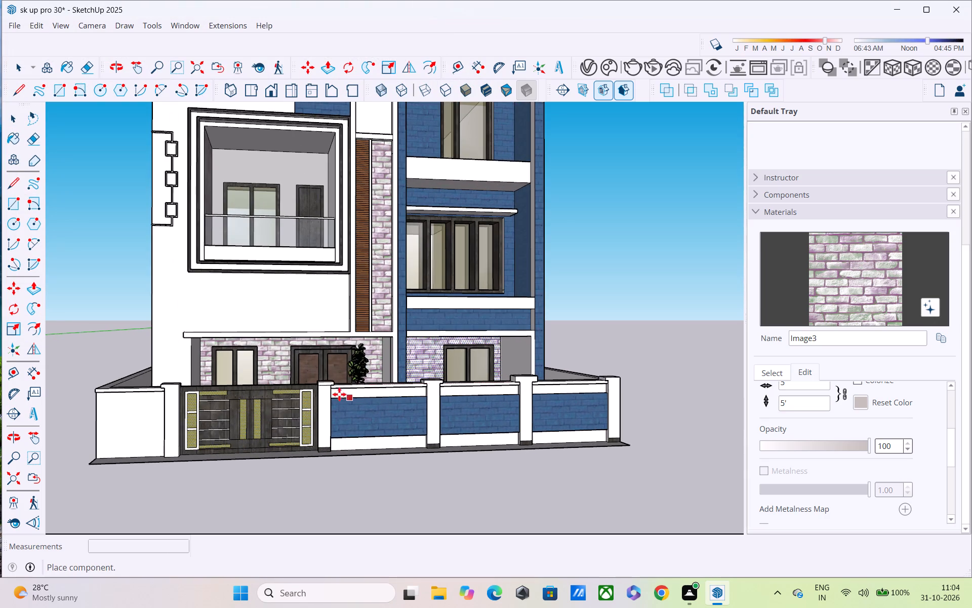
scroll(322, 384, "up", 4)
left_click(323, 384)
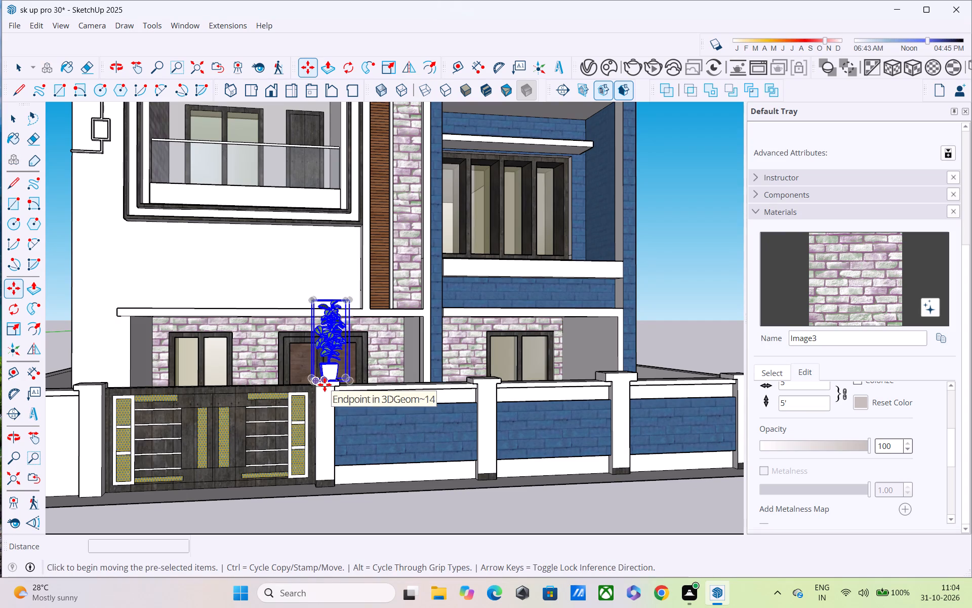
Copy the potted plant from the gate pillar onto the balcony floor near the brick side wall, about 14' 4" away.
left_click(325, 385)
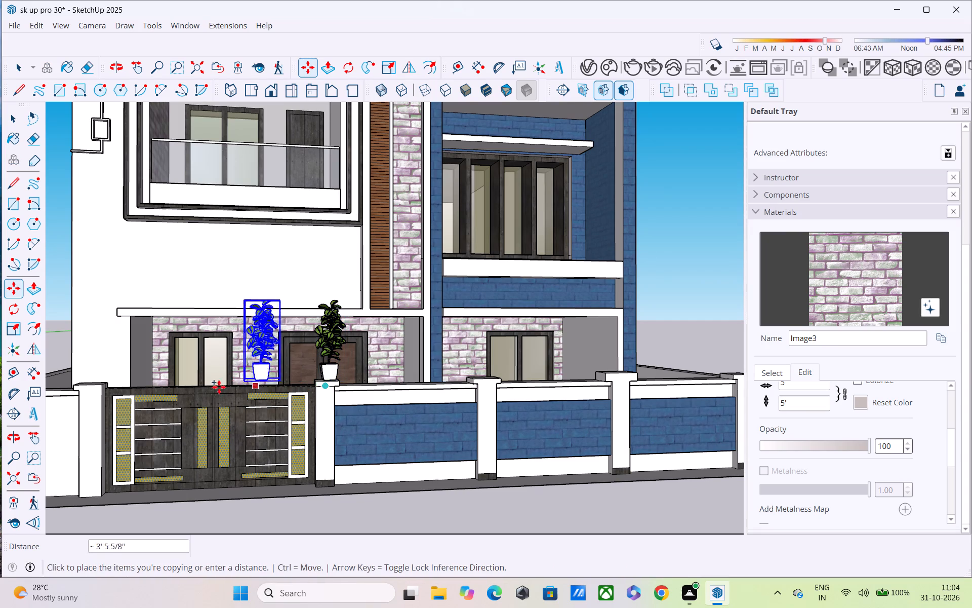
middle_click_drag(207, 370, 218, 544, "shift")
middle_click_drag(220, 353, 192, 543)
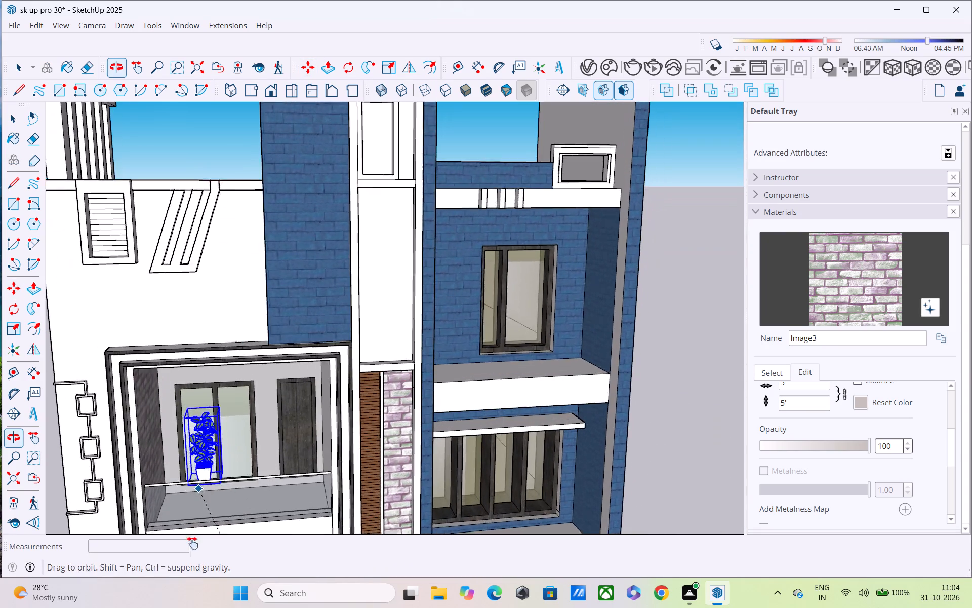
middle_click_drag(192, 543, 192, 544)
scroll(192, 481, "up", 4)
middle_click_drag(194, 473, 218, 383, "shift")
middle_click_drag(228, 373, 201, 487)
scroll(228, 404, "up", 9)
middle_click_drag(200, 442, 85, 502)
scroll(64, 561, "up", 1)
scroll(116, 459, "up", 1)
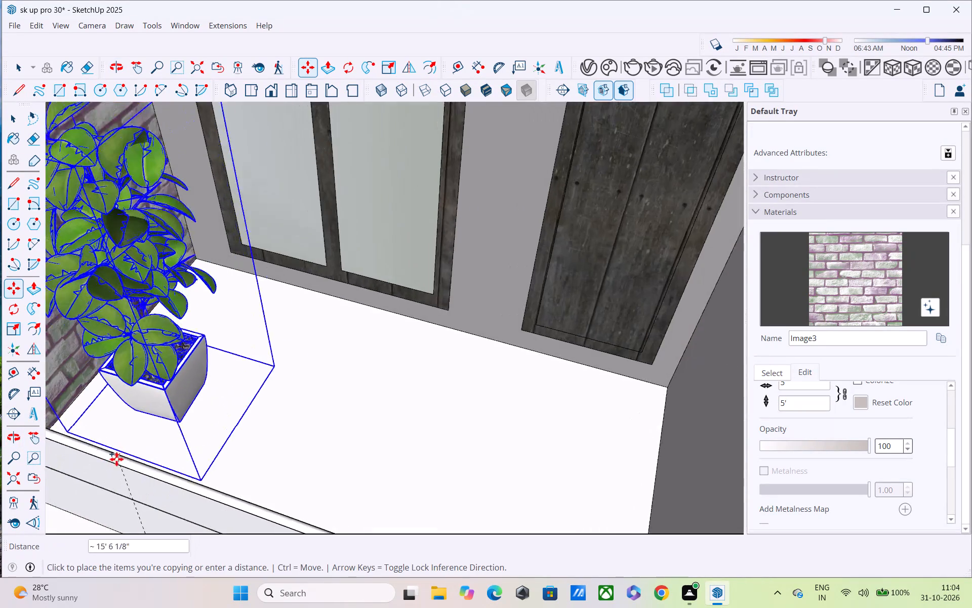
scroll(116, 459, "up", 3)
middle_click_drag(130, 451, 97, 449)
scroll(119, 432, "up", 1)
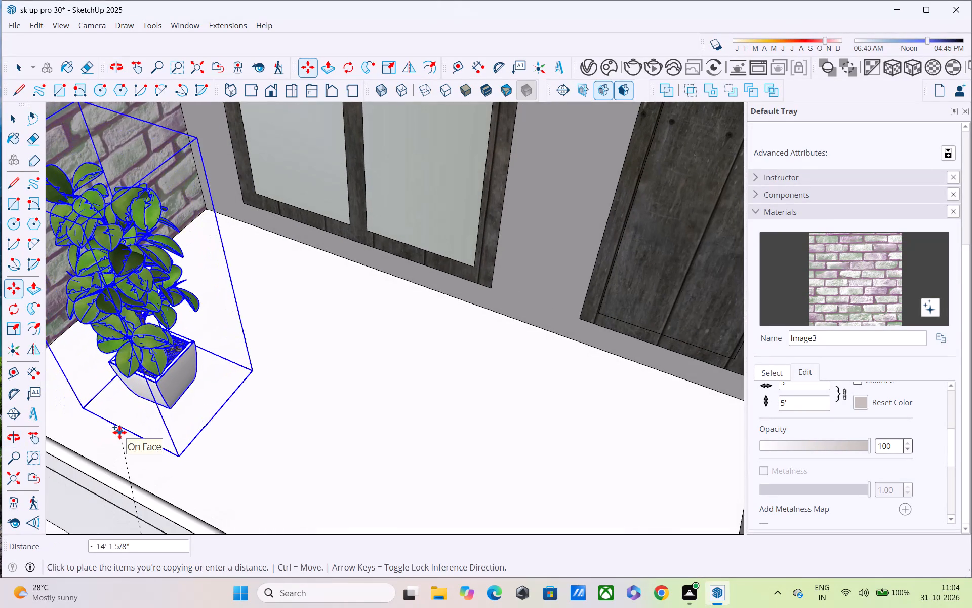
scroll(119, 432, "up", 6)
left_click(79, 418)
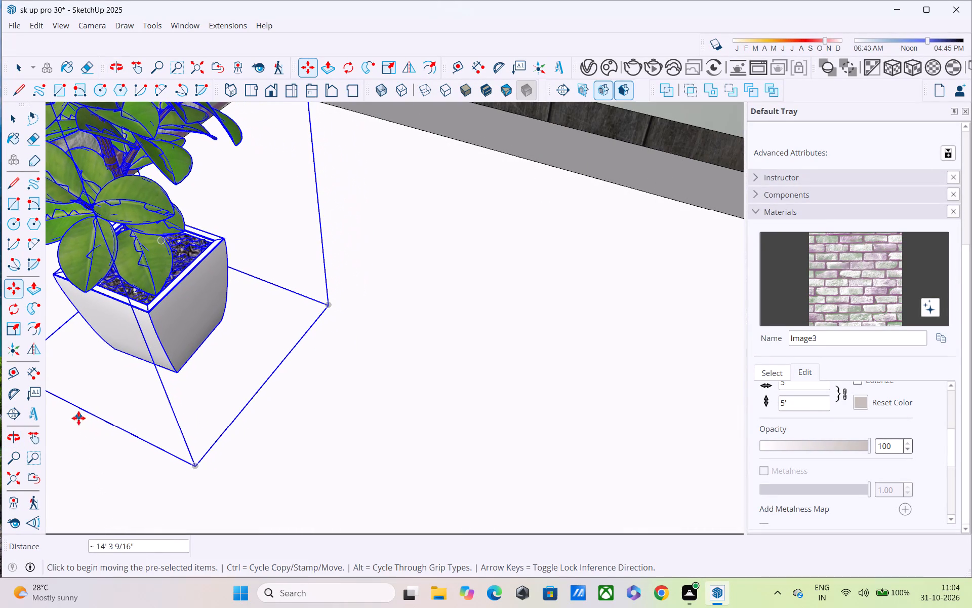
Copy the balcony's potted plant about 5' 4" along the balcony floor toward the wooden door.
left_click(175, 377)
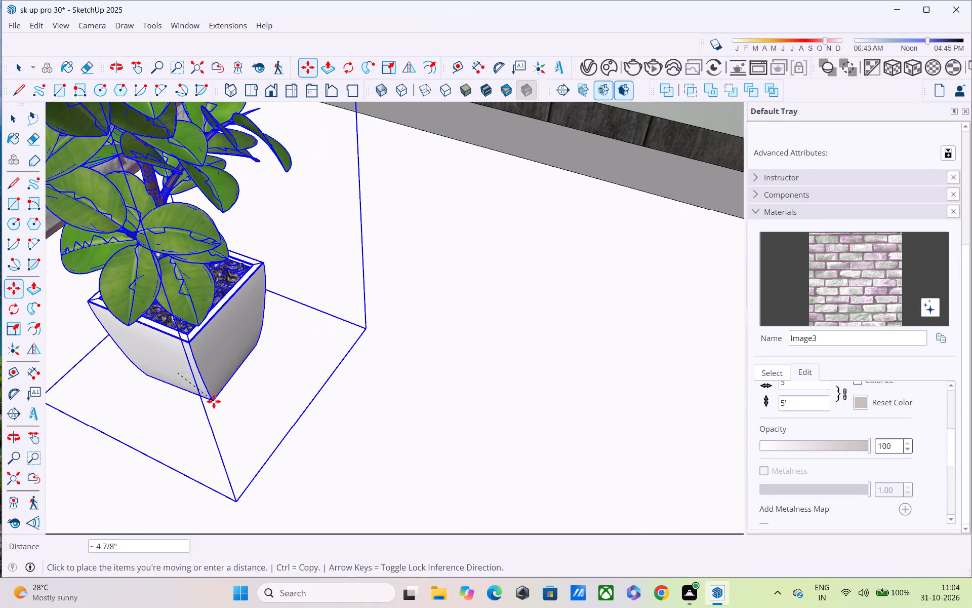
middle_click_drag(342, 440, 197, 332, "shift")
middle_click_drag(372, 423, 245, 299, "shift")
scroll(436, 330, "down", 9)
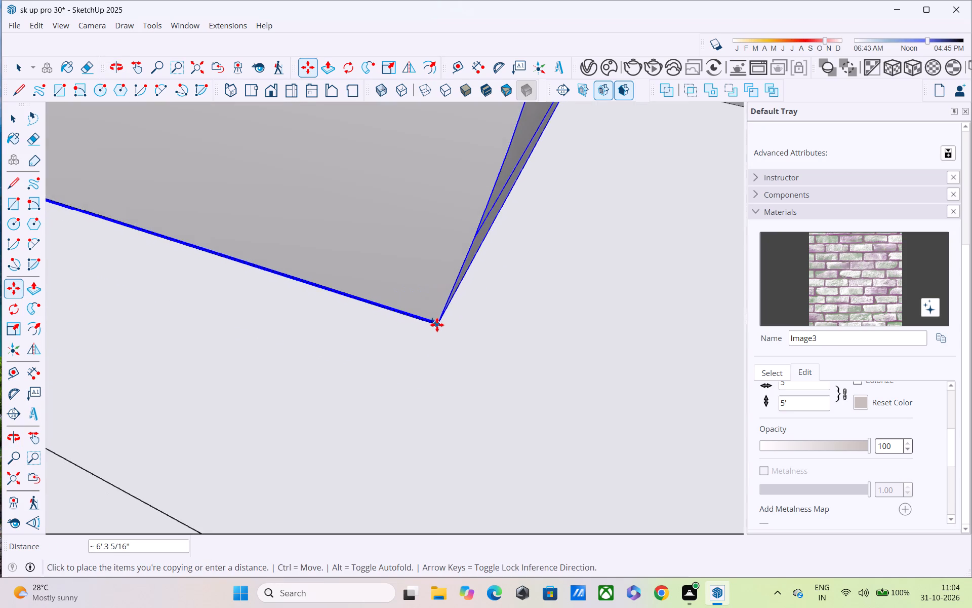
scroll(437, 323, "down", 17)
scroll(441, 319, "down", 6)
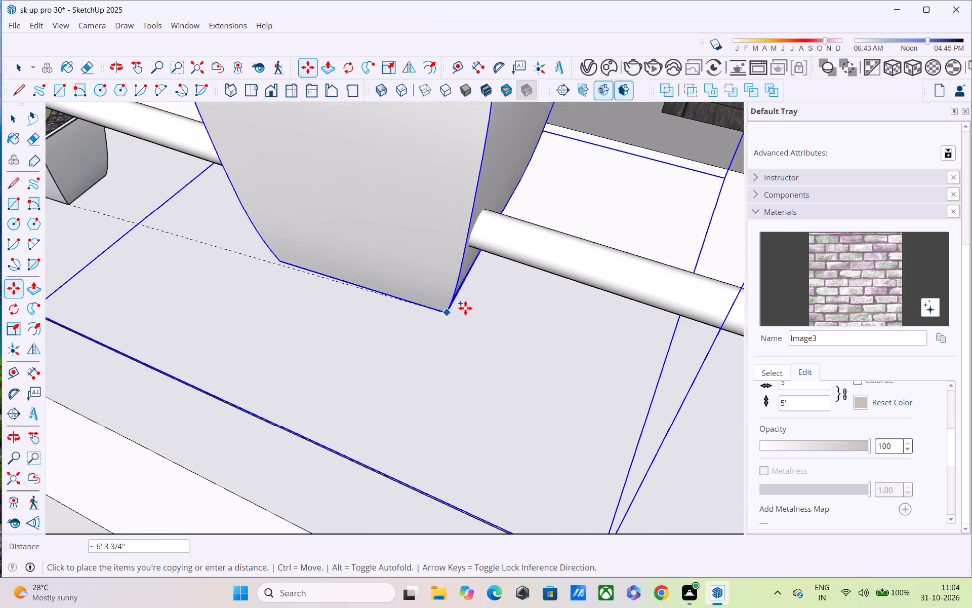
middle_click_drag(517, 283, 272, 419)
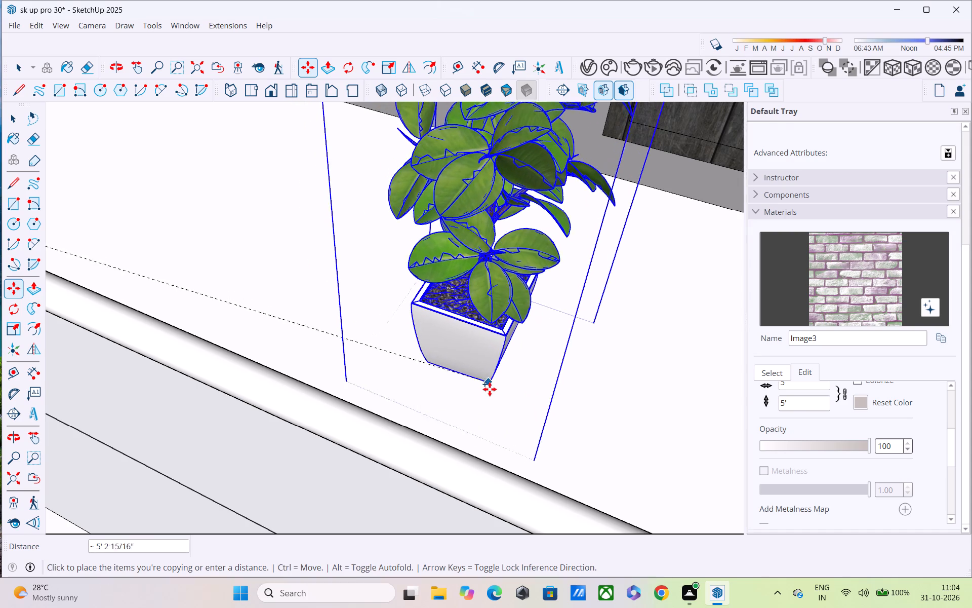
left_click(491, 398)
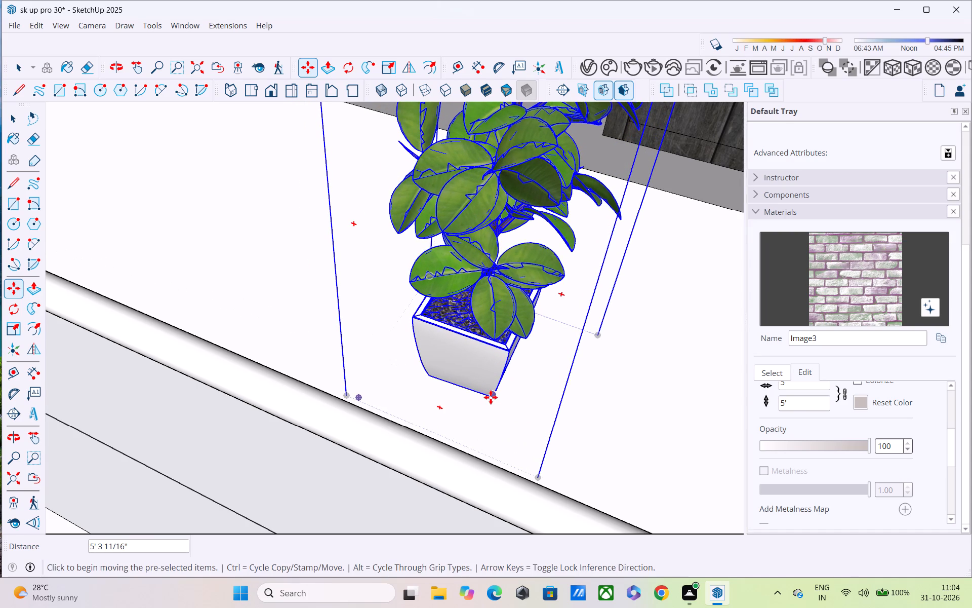
Check the placement of the potted plants in the balcony up close and within the whole front facade.
scroll(488, 395, "down", 12)
scroll(454, 400, "up", 1)
middle_click_drag(454, 393, 454, 390)
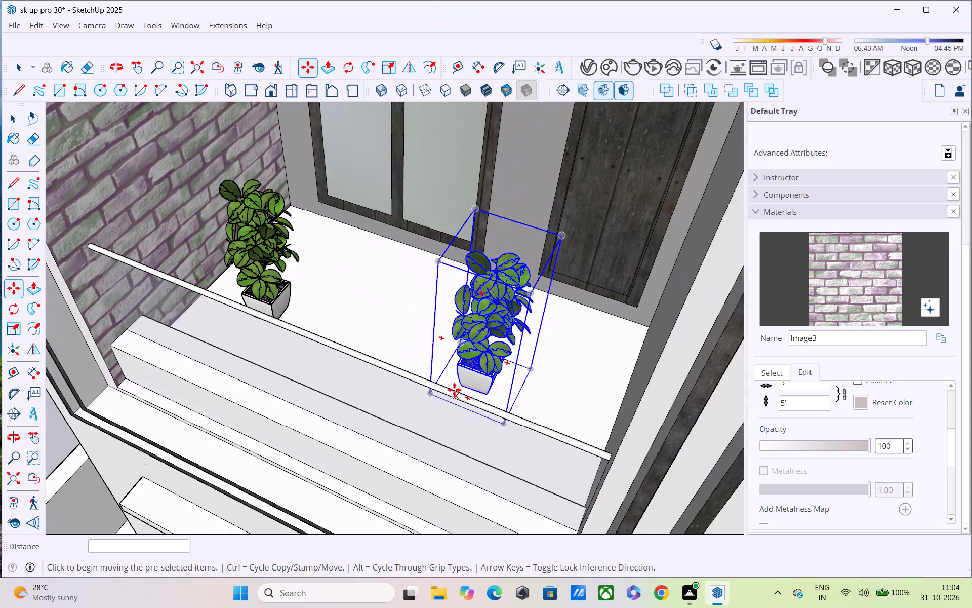
middle_click_drag(454, 390, 467, 302)
scroll(471, 292, "down", 6)
middle_click_drag(461, 331, 508, 222)
scroll(509, 237, "down", 6)
key("space")
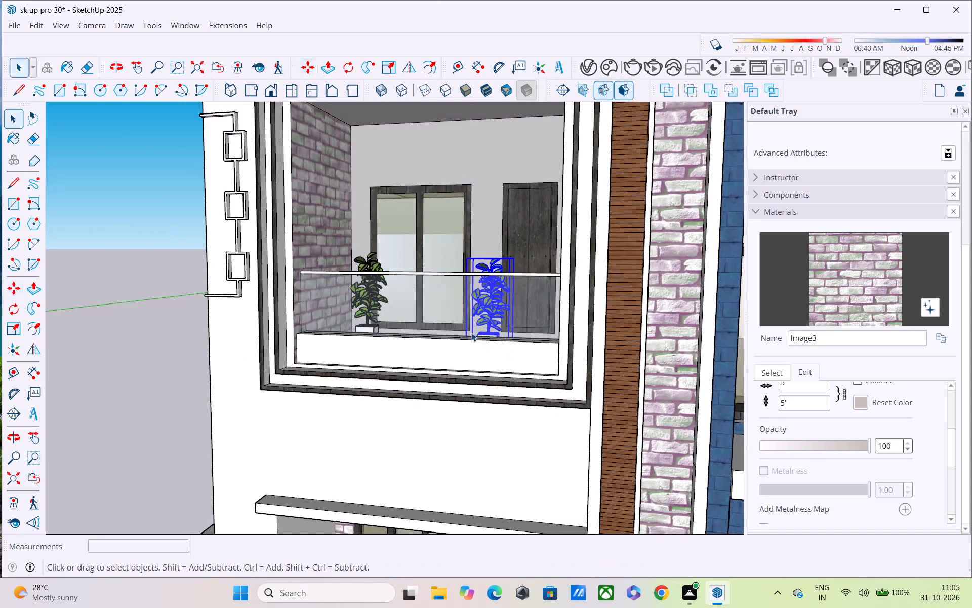
scroll(470, 334, "down", 4)
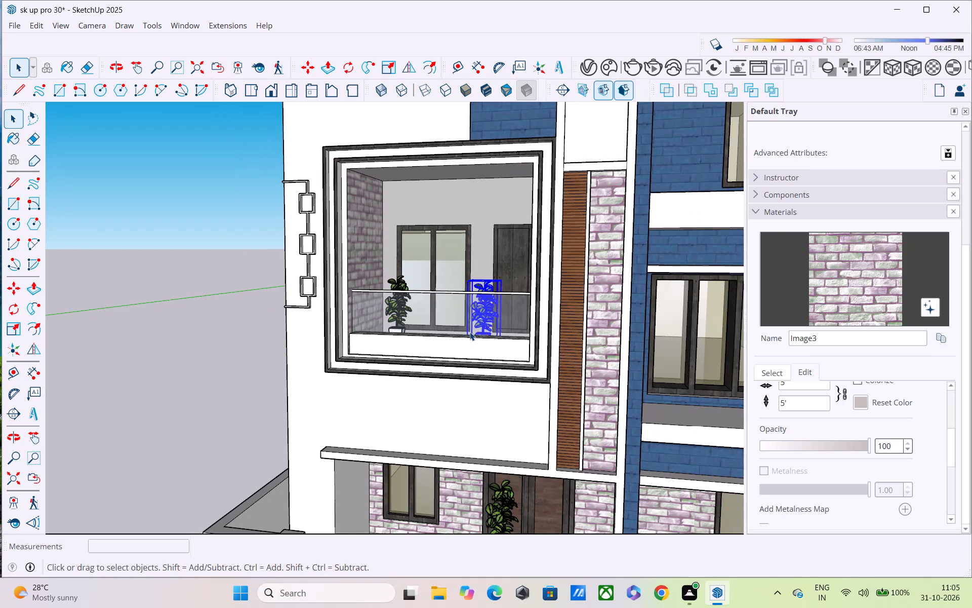
scroll(470, 333, "down", 5)
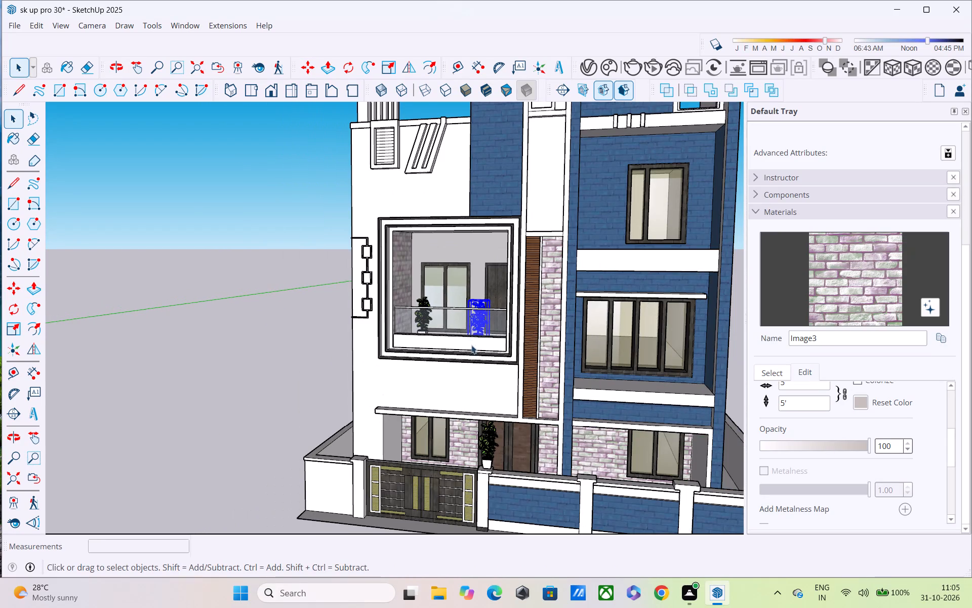
scroll(471, 358, "down", 3)
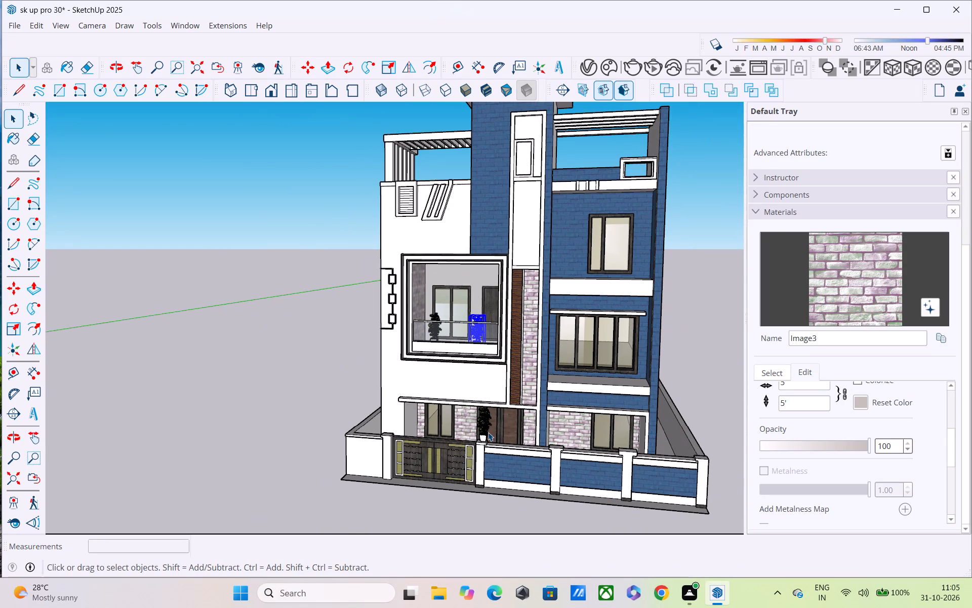
Move the potted plant from the gate pillar about 12' 9" onto the blue-brick bay's balcony floor, beside the wide window.
left_click(488, 432)
key("m")
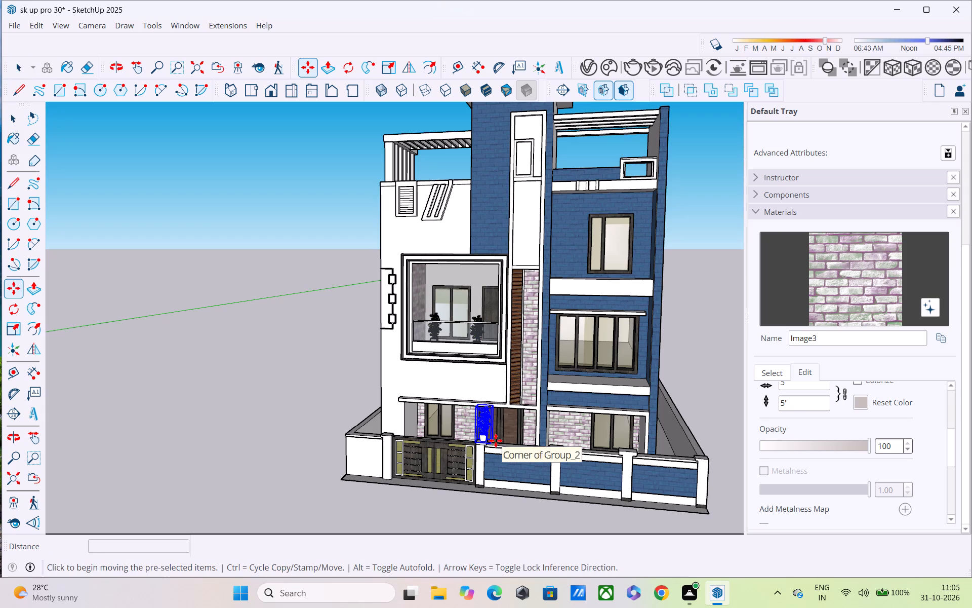
scroll(443, 440, "up", 2)
left_click(498, 444)
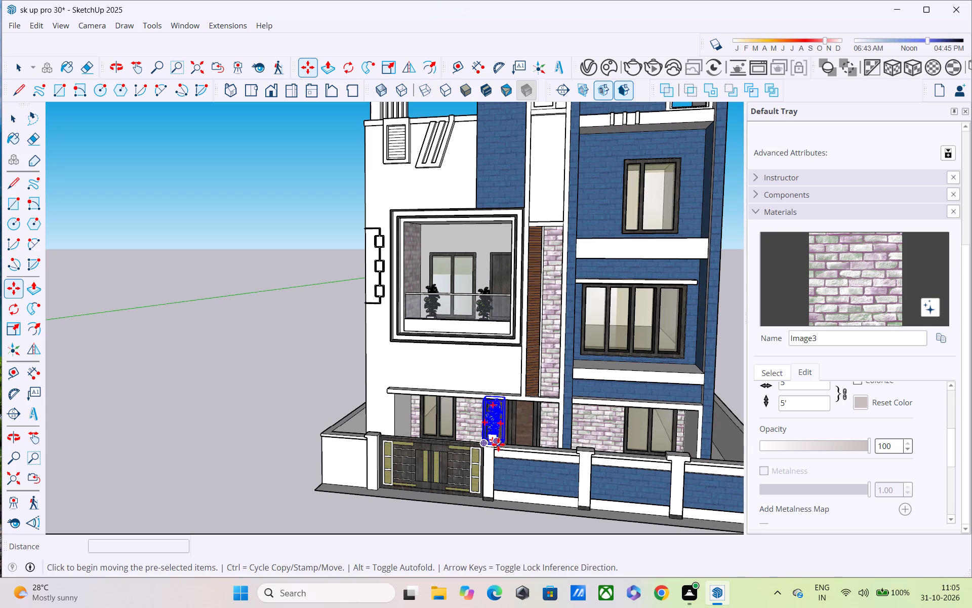
middle_click_drag(617, 365, 557, 425)
scroll(571, 393, "up", 3)
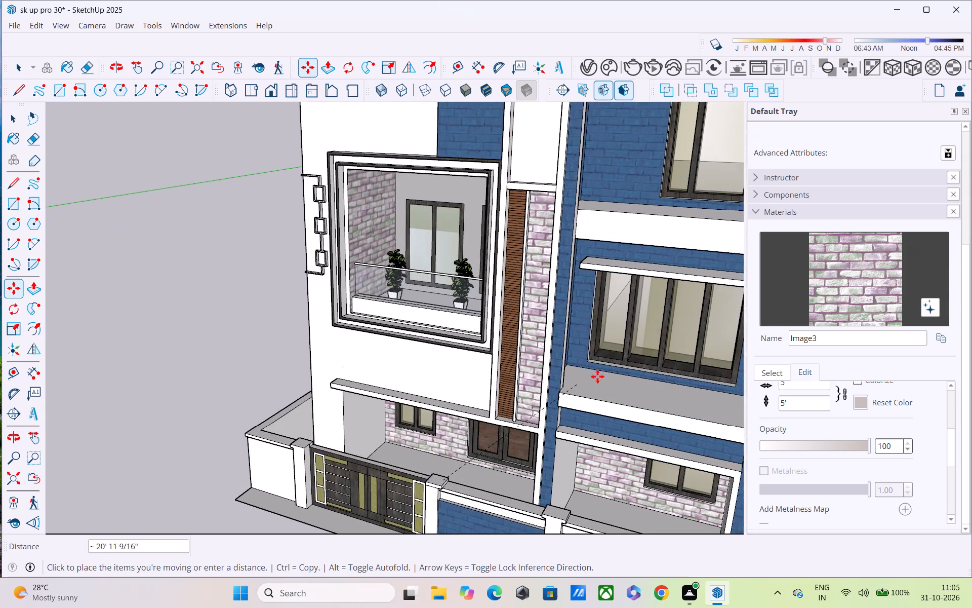
scroll(601, 374, "up", 2)
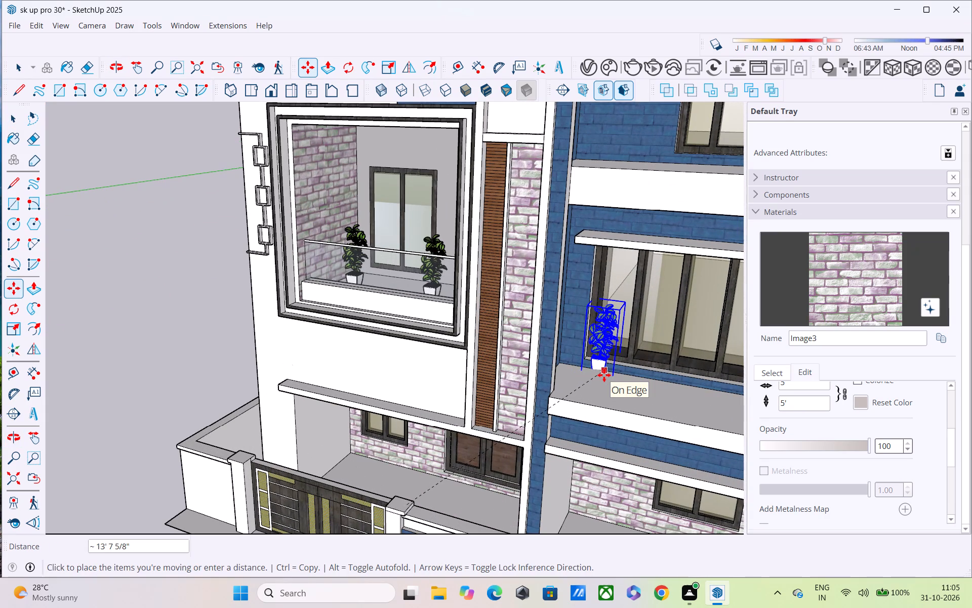
middle_click_drag(604, 376, 569, 412, "shift")
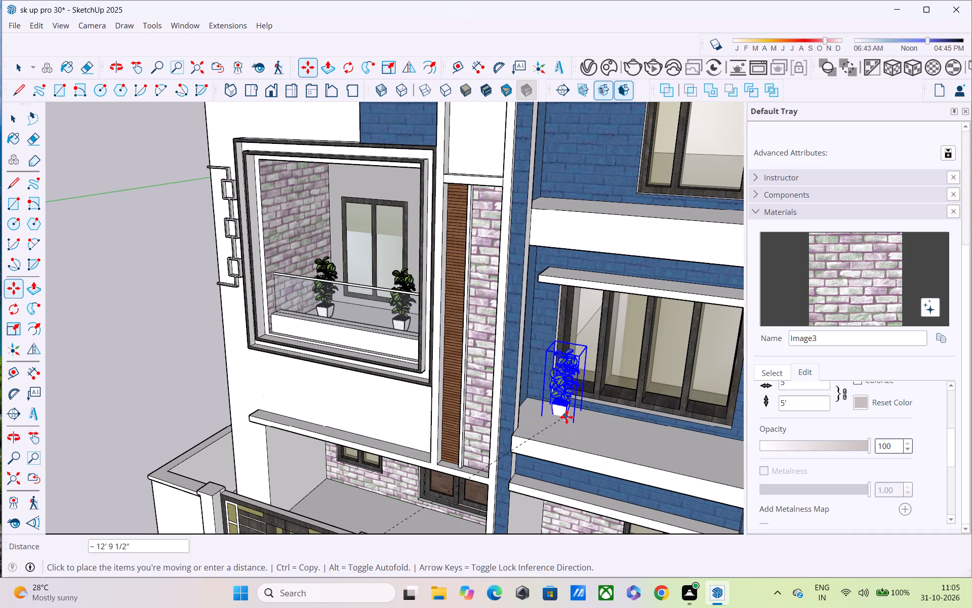
left_click(564, 419)
middle_click_drag(563, 420, 561, 317, "shift")
scroll(561, 322, "down", 4)
key("space")
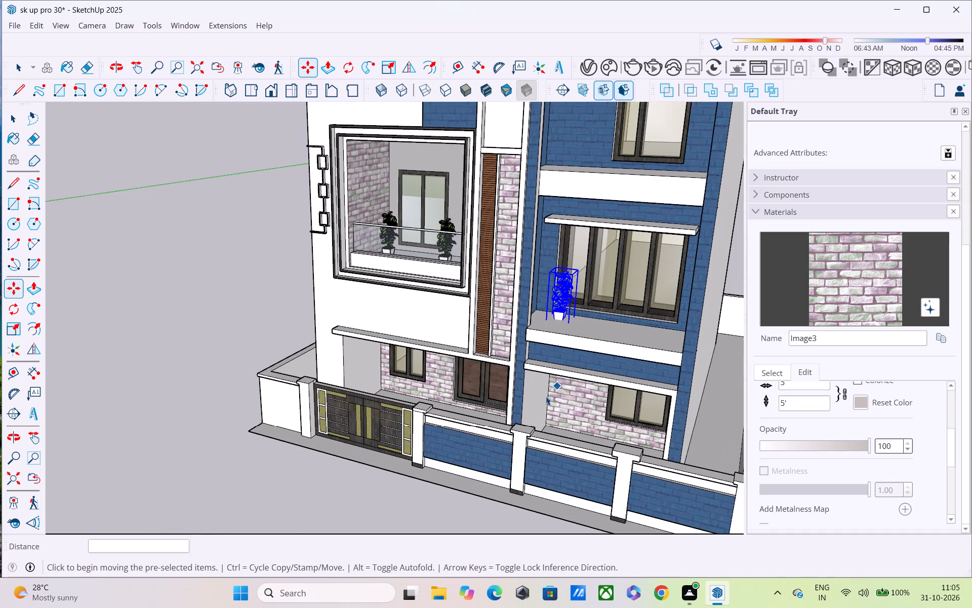
left_click(251, 239)
Examine the relocated plant and the side walls of the blue-brick balcony from the front and both sides.
middle_click_drag(533, 282, 589, 94)
scroll(596, 189, "down", 1)
middle_click_drag(596, 221, 571, 315)
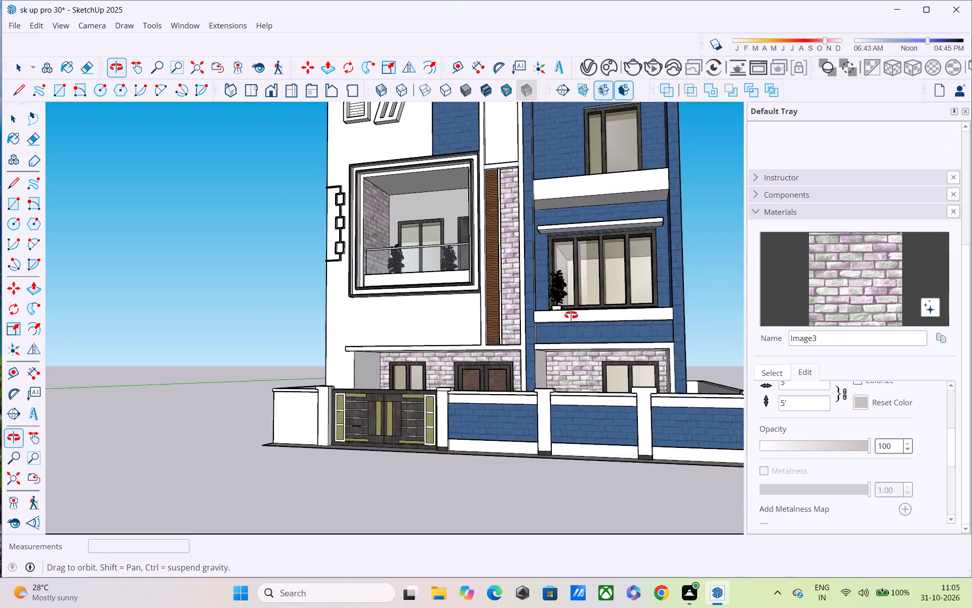
middle_click_drag(571, 315, 560, 321)
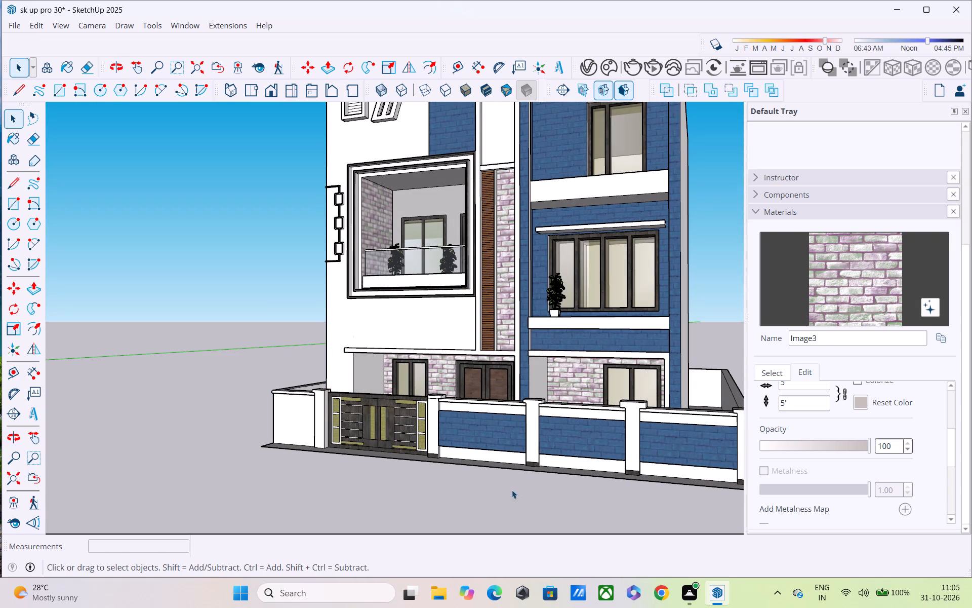
scroll(506, 331, "up", 3)
middle_click_drag(520, 346, 487, 415)
scroll(672, 272, "up", 4)
middle_click_drag(668, 299, 556, 306)
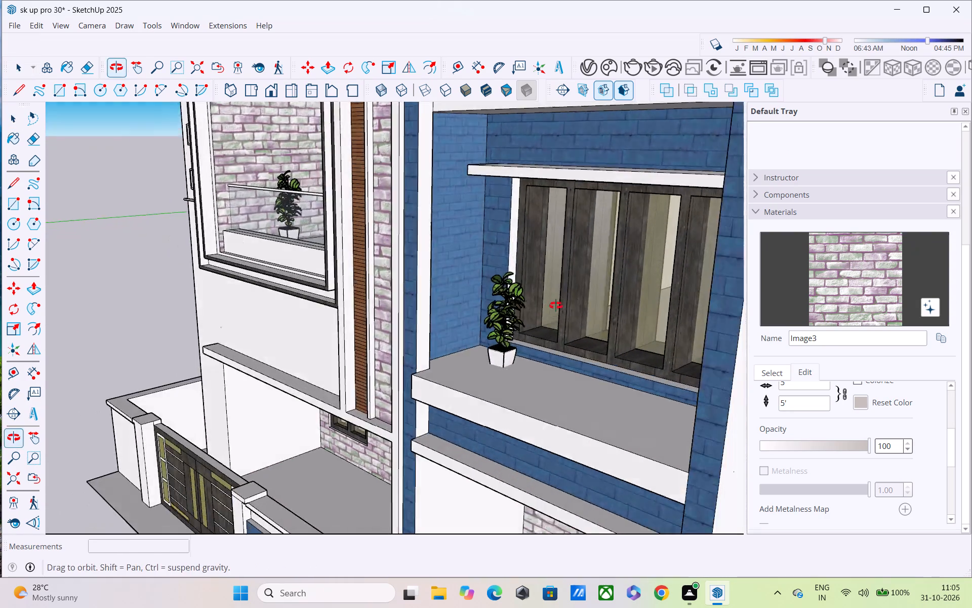
middle_click_drag(556, 306, 475, 303)
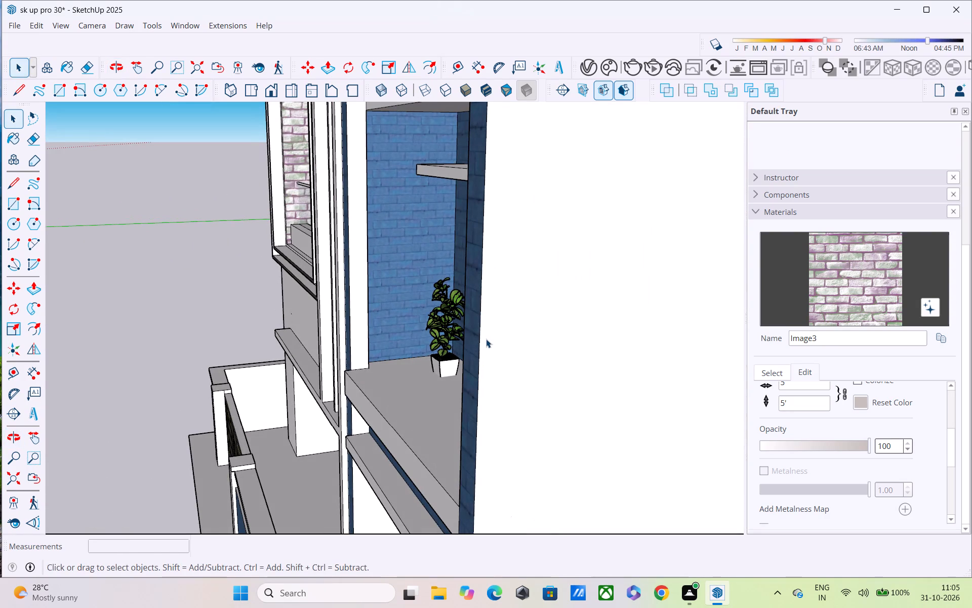
middle_click_drag(370, 380, 626, 328)
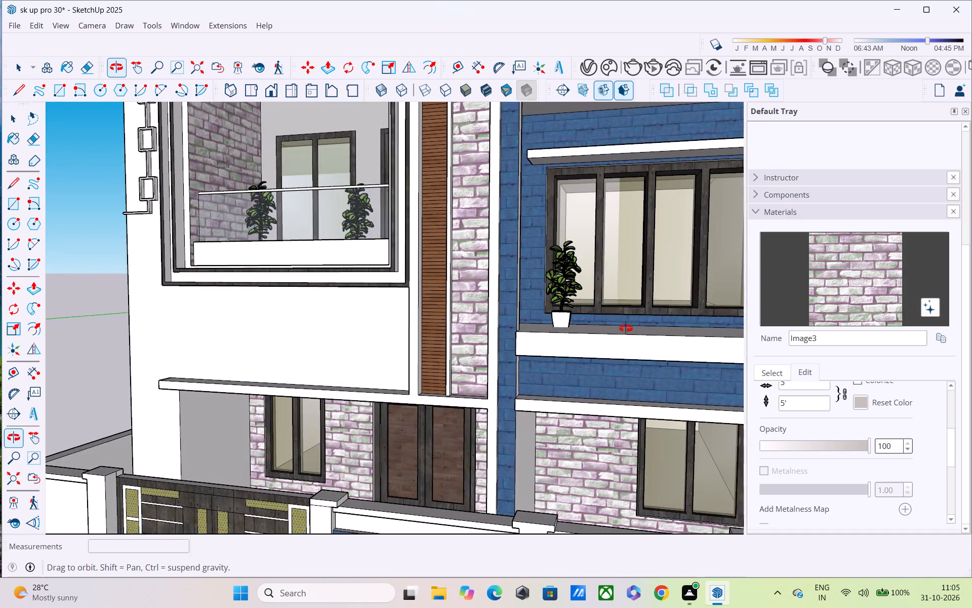
middle_click_drag(626, 328, 431, 328)
middle_click_drag(488, 336, 720, 379)
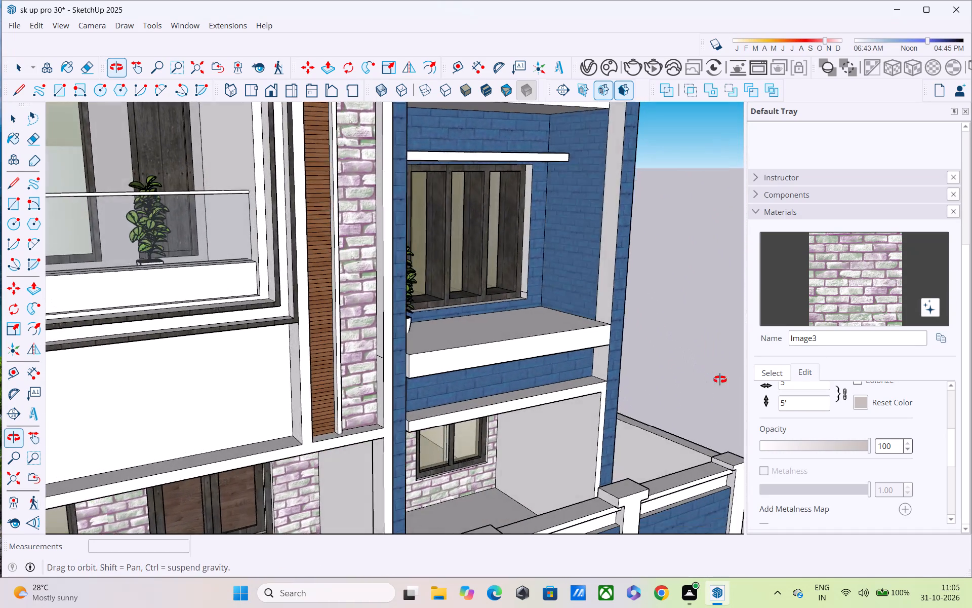
middle_click_drag(720, 379, 721, 379)
middle_click_drag(588, 315, 602, 369)
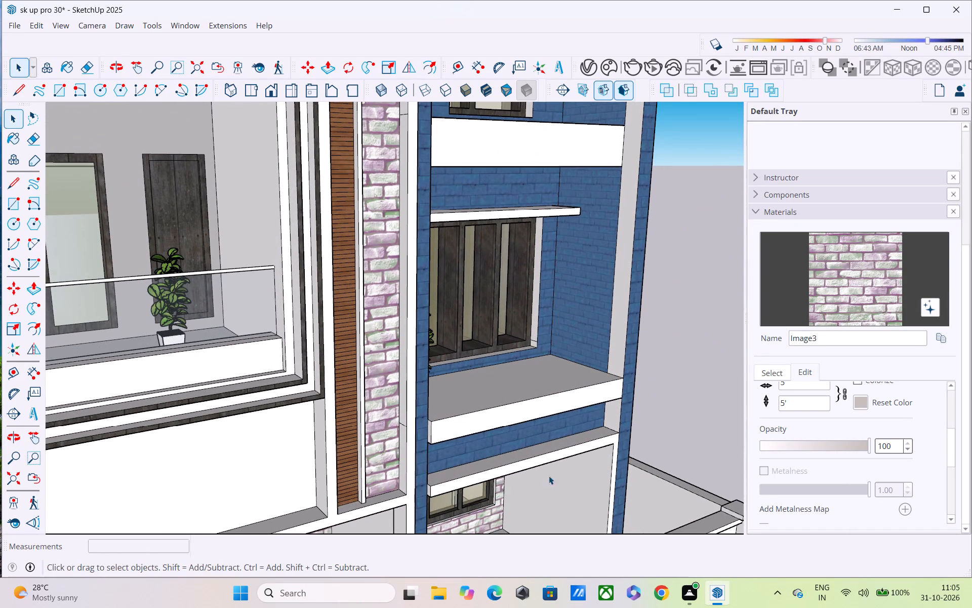
Sample the blue Brick_09_1K material and paint the bare inner pillar faces above and below the balcony slab, on the side away from the gate.
scroll(889, 417, "up", 2)
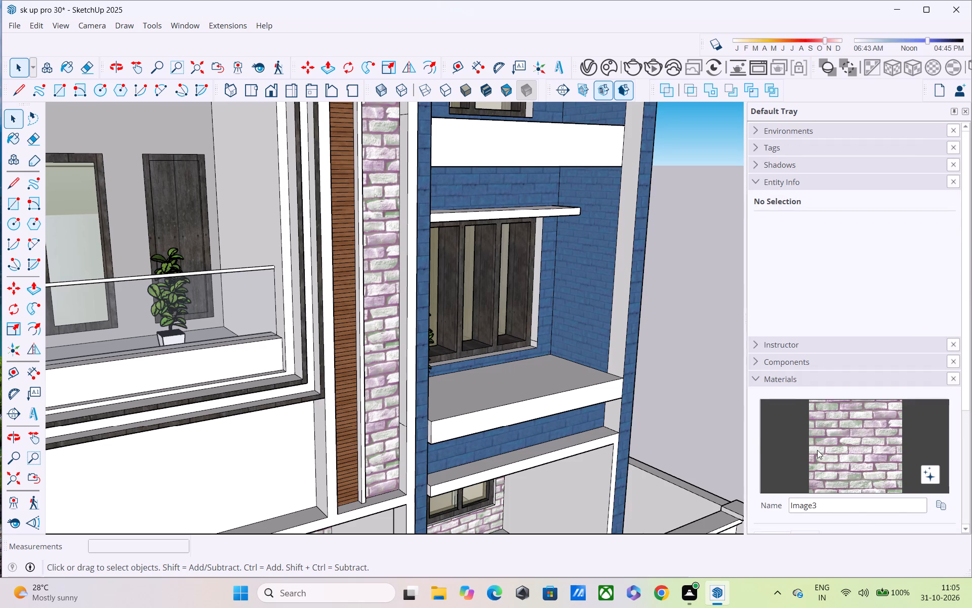
scroll(817, 450, "down", 1)
left_click(778, 379)
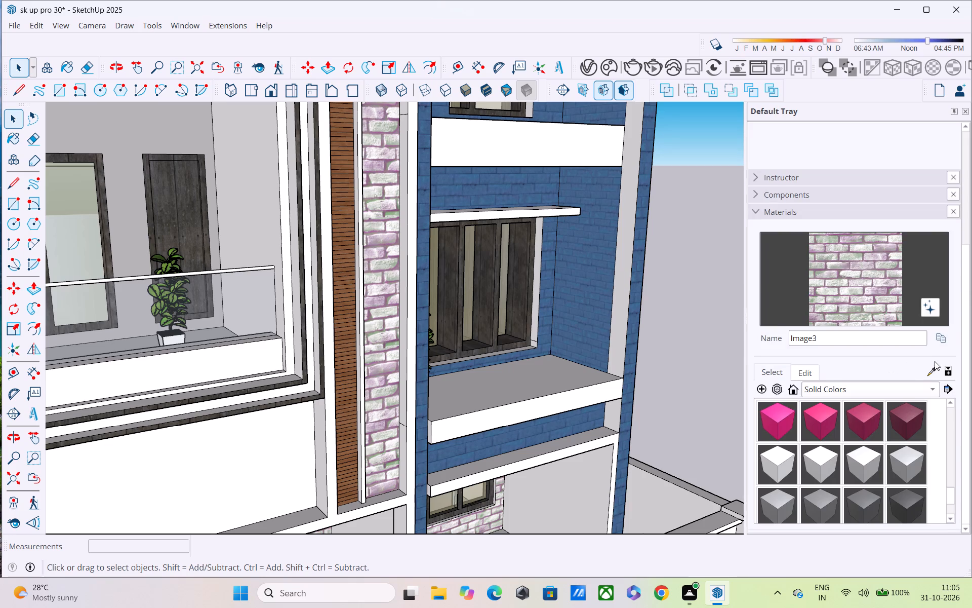
left_click(931, 375)
left_click(590, 282)
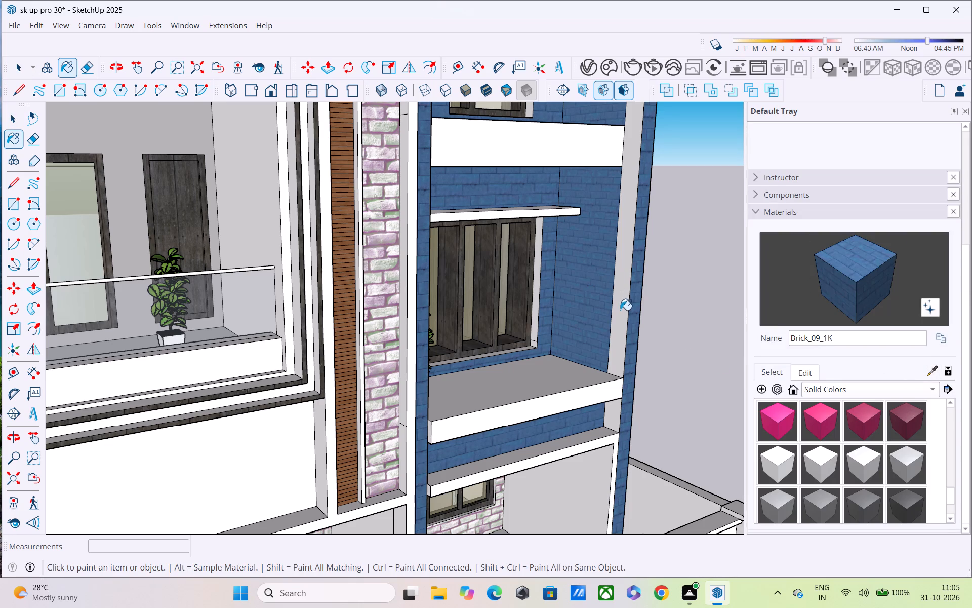
left_click(621, 312)
middle_click_drag(636, 401, 636, 407)
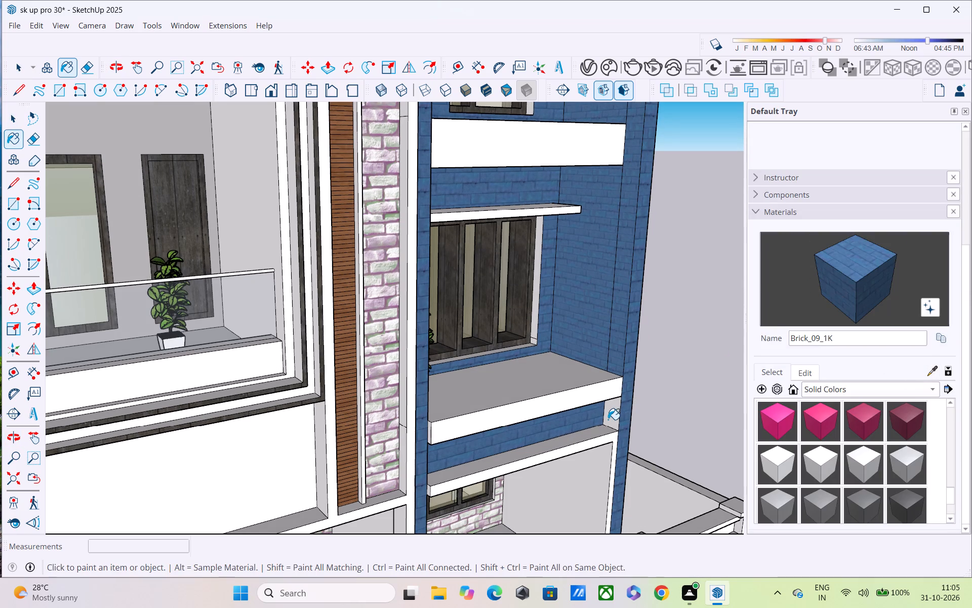
middle_click_drag(608, 420, 614, 359)
scroll(618, 393, "up", 2)
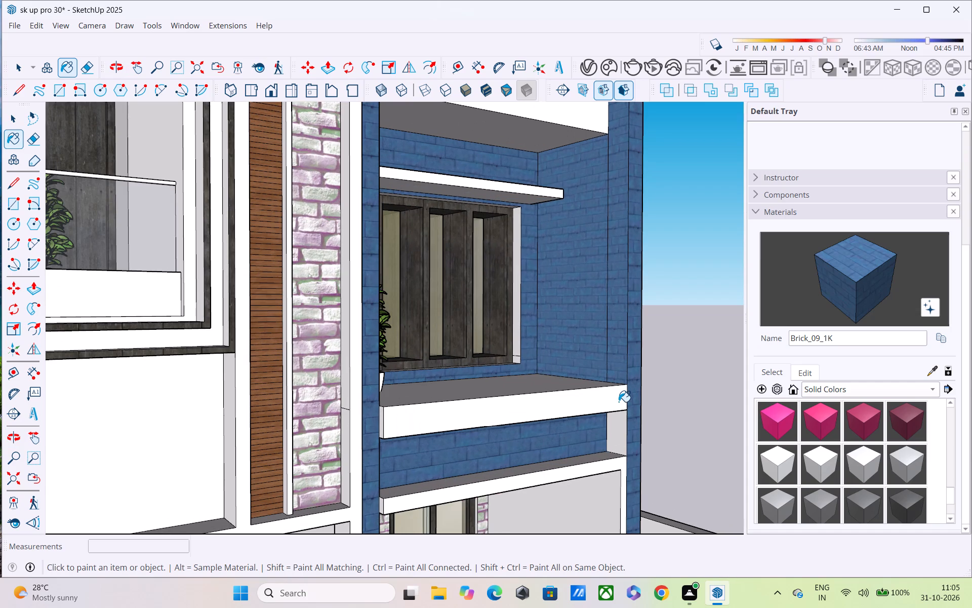
left_click(617, 425)
middle_click_drag(619, 440, 617, 331)
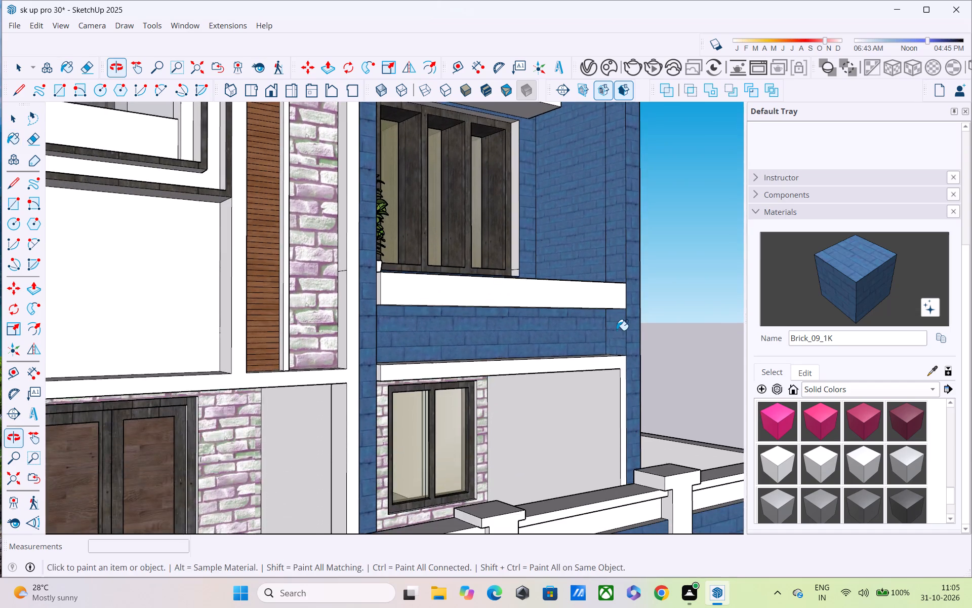
Paint the bare inner pillar faces above and below the balcony slab on the gate side with Brick_09_1K.
scroll(617, 330, "down", 2)
middle_click_drag(617, 348, 256, 427)
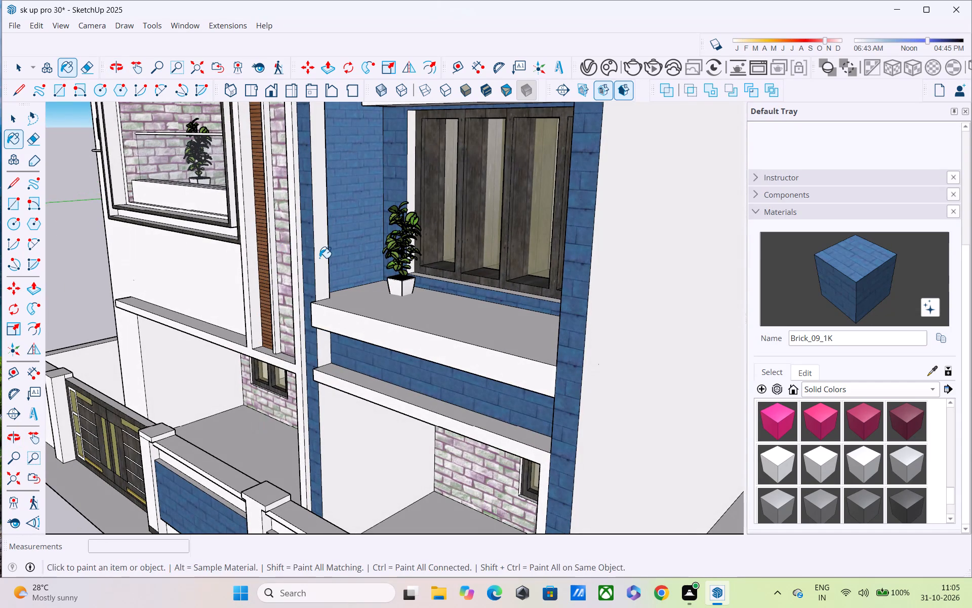
left_click(319, 258)
left_click(323, 340)
middle_click_drag(363, 361, 428, 460, "shift")
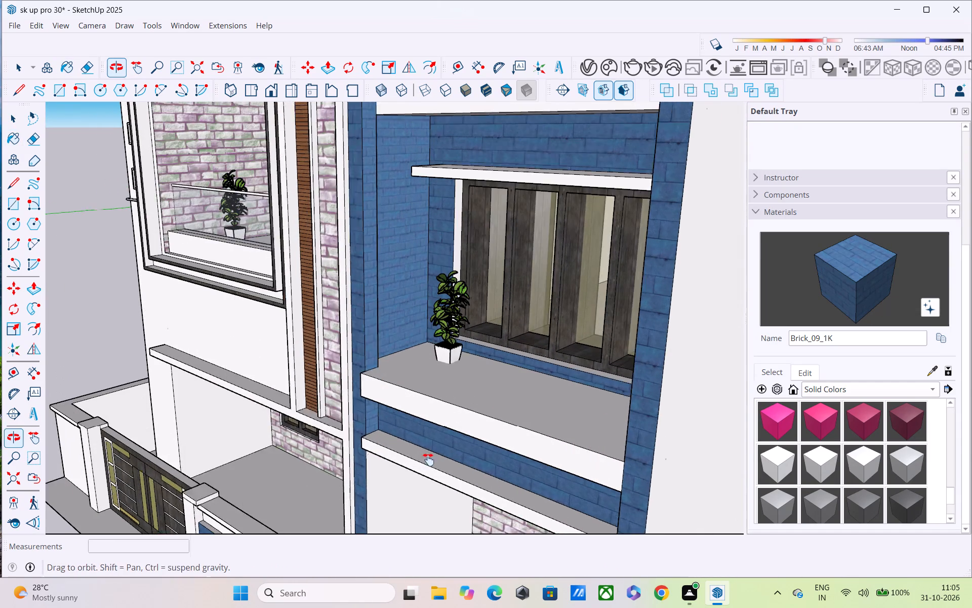
middle_click_drag(428, 460, 432, 469, "shift")
key("space")
Draw a rectangle about 2 11/16" by 3 3/16" on the blue-brick balcony floor, against the gate-side pillar.
middle_click_drag(432, 445, 347, 455)
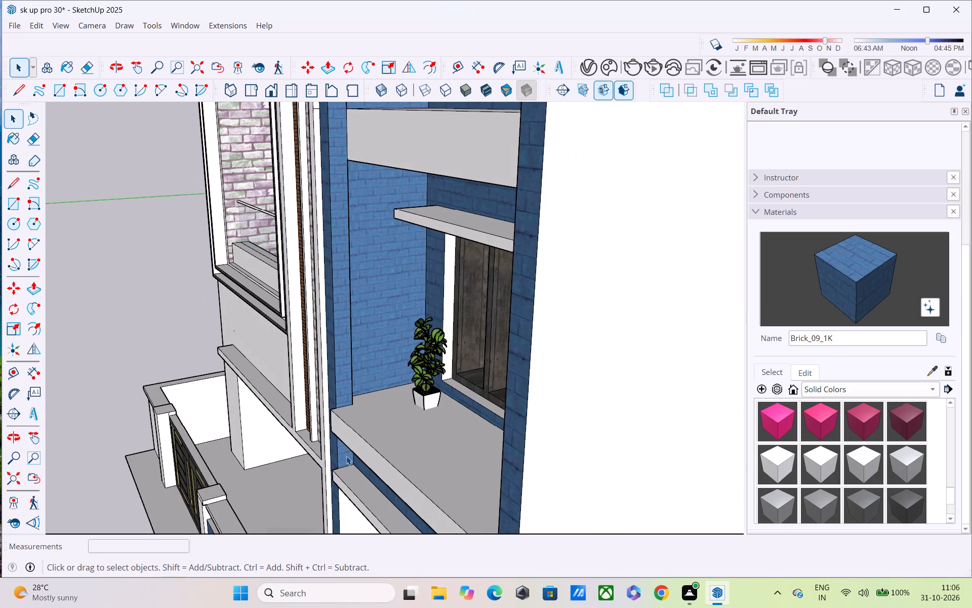
key("r")
scroll(341, 459, "up", 3)
scroll(335, 415, "up", 3)
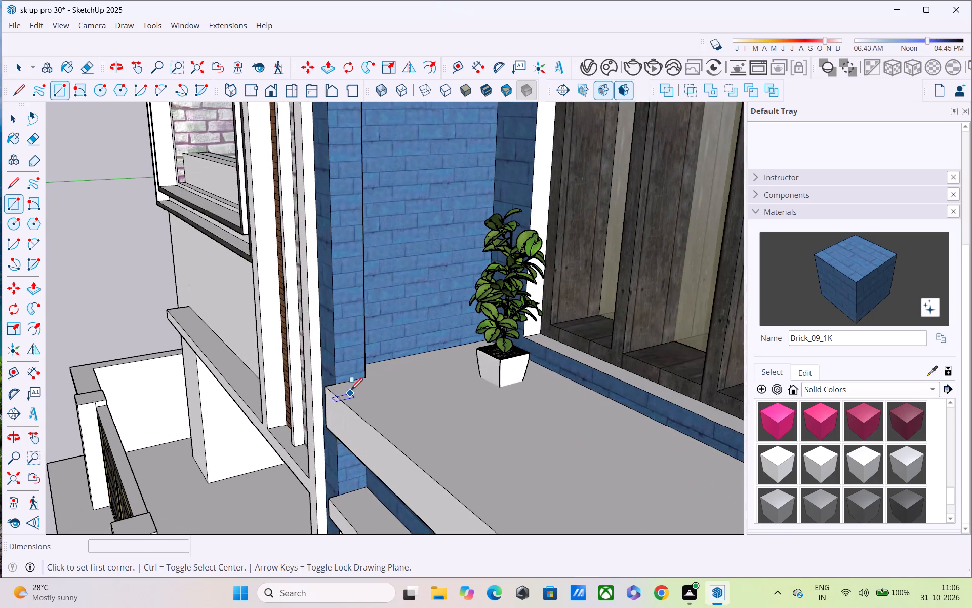
scroll(351, 391, "up", 2)
left_click(360, 382)
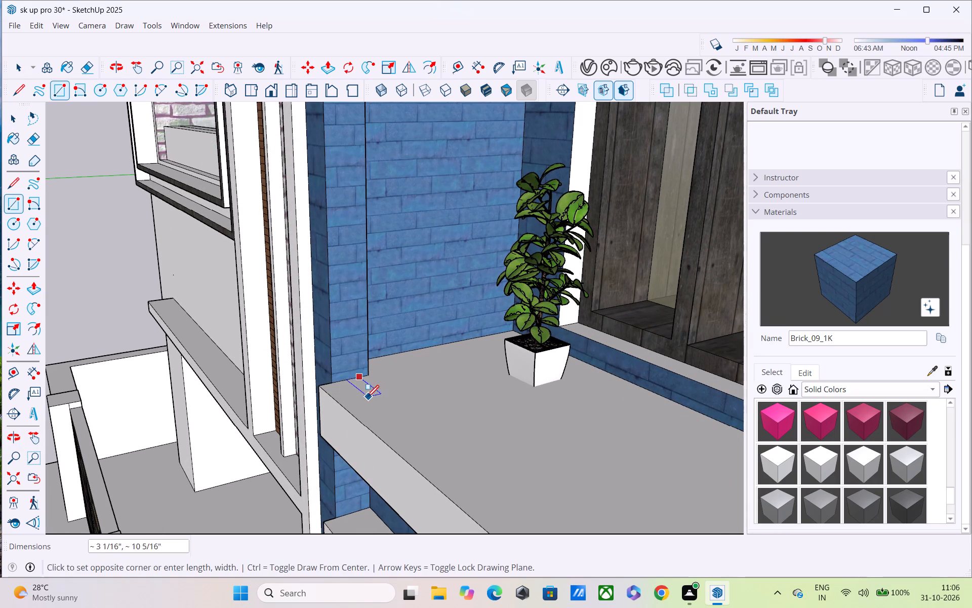
scroll(363, 398, "up", 10)
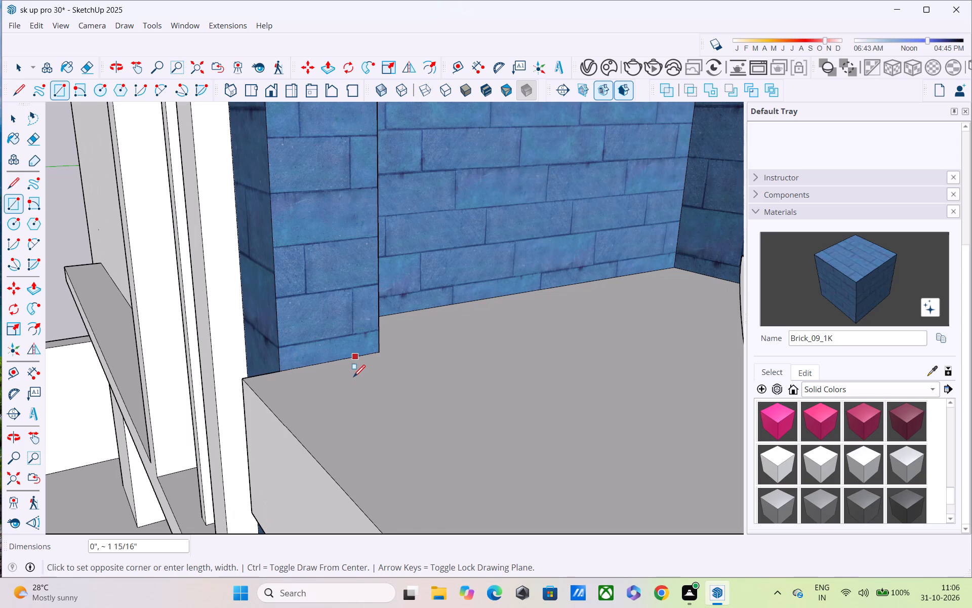
left_click(342, 376)
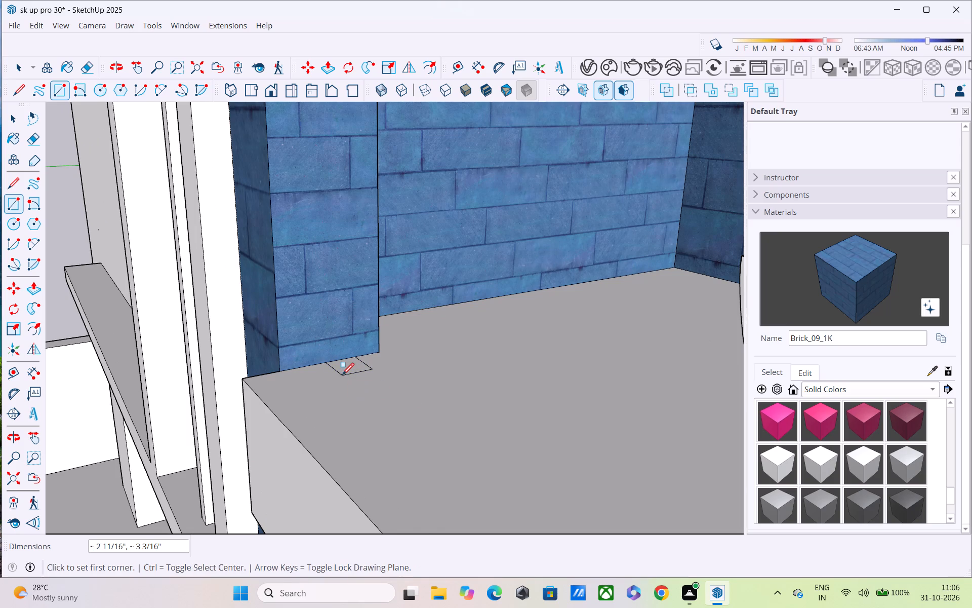
Push/Pull the small rectangle up 2.5' into a railing post.
key("p")
left_click(347, 362)
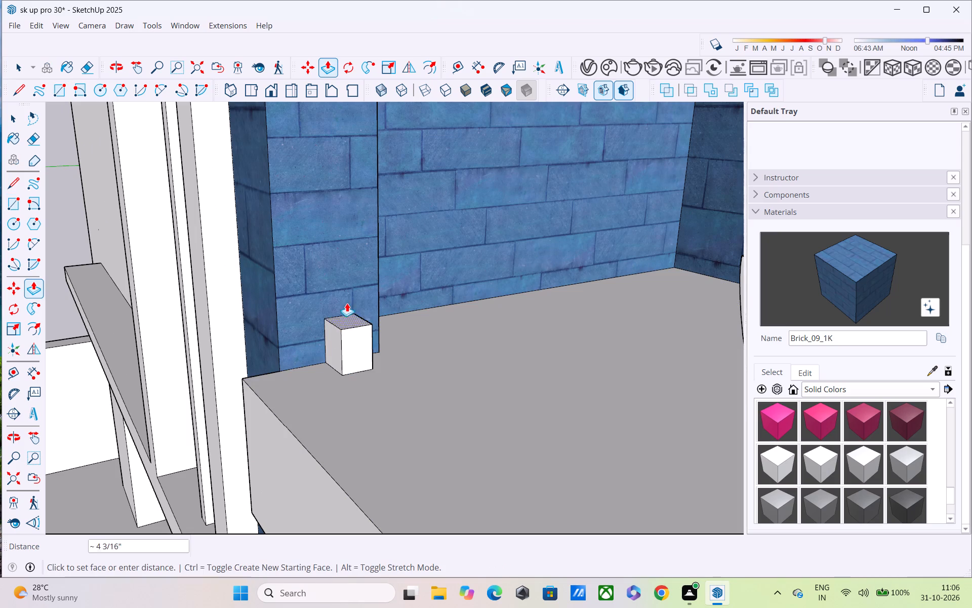
scroll(345, 299, "down", 2)
middle_click_drag(345, 299, 391, 396, "shift")
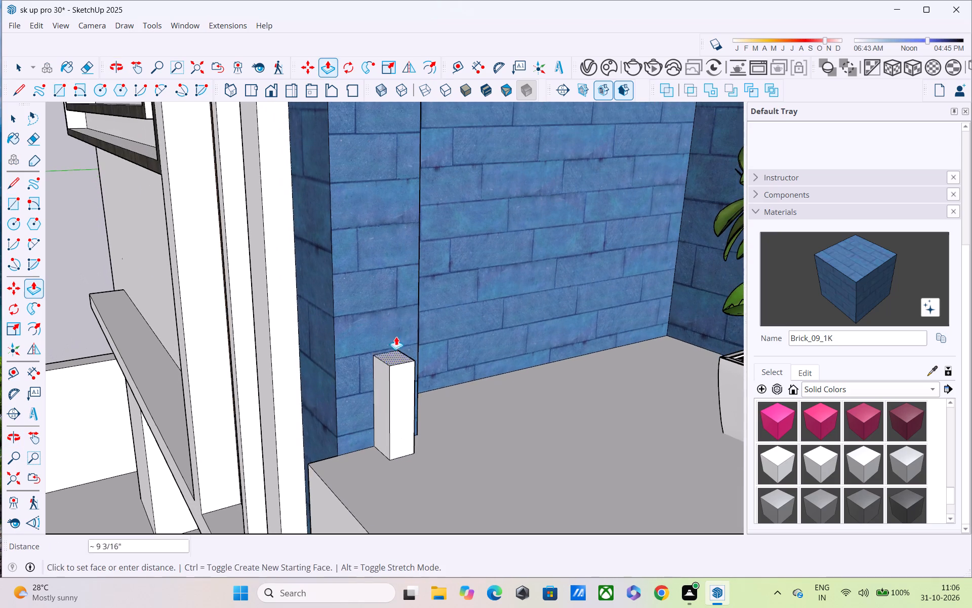
middle_click_drag(394, 291, 424, 486, "shift")
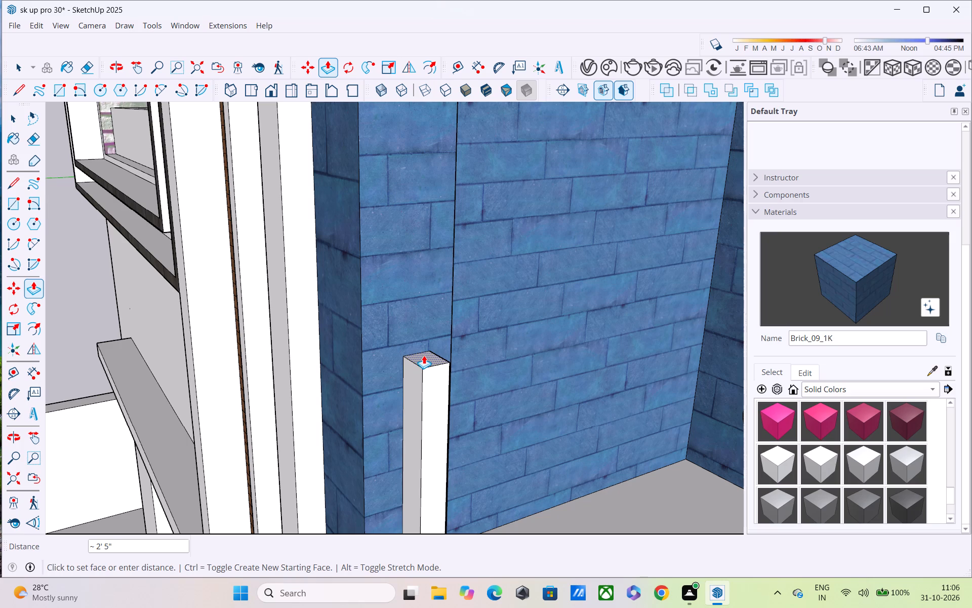
type("2.5'")
key("Return")
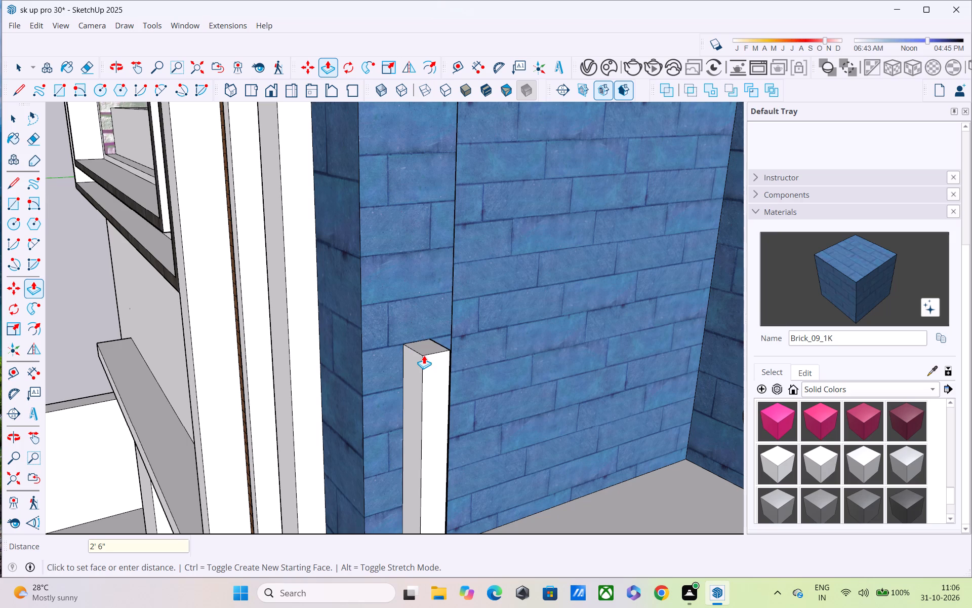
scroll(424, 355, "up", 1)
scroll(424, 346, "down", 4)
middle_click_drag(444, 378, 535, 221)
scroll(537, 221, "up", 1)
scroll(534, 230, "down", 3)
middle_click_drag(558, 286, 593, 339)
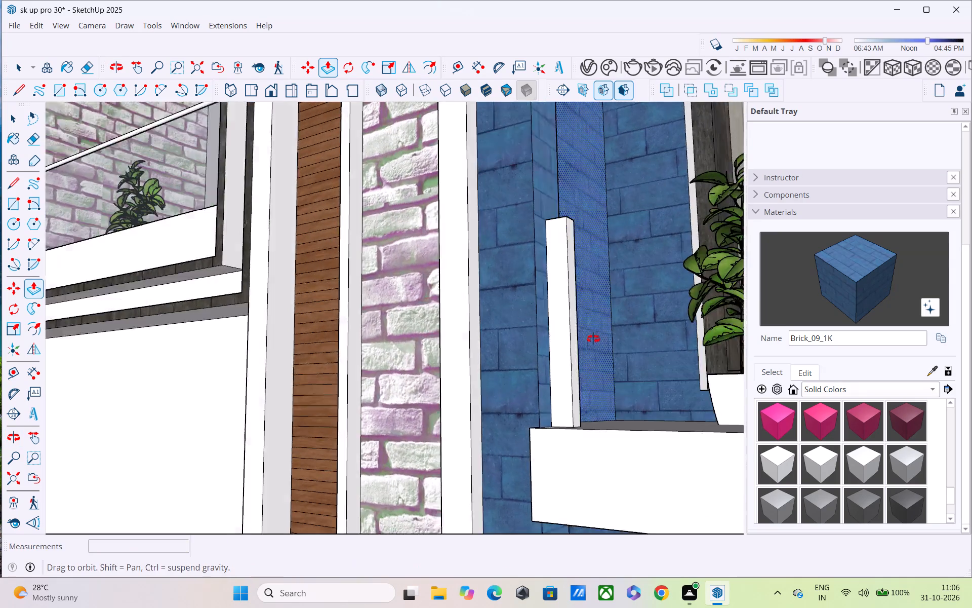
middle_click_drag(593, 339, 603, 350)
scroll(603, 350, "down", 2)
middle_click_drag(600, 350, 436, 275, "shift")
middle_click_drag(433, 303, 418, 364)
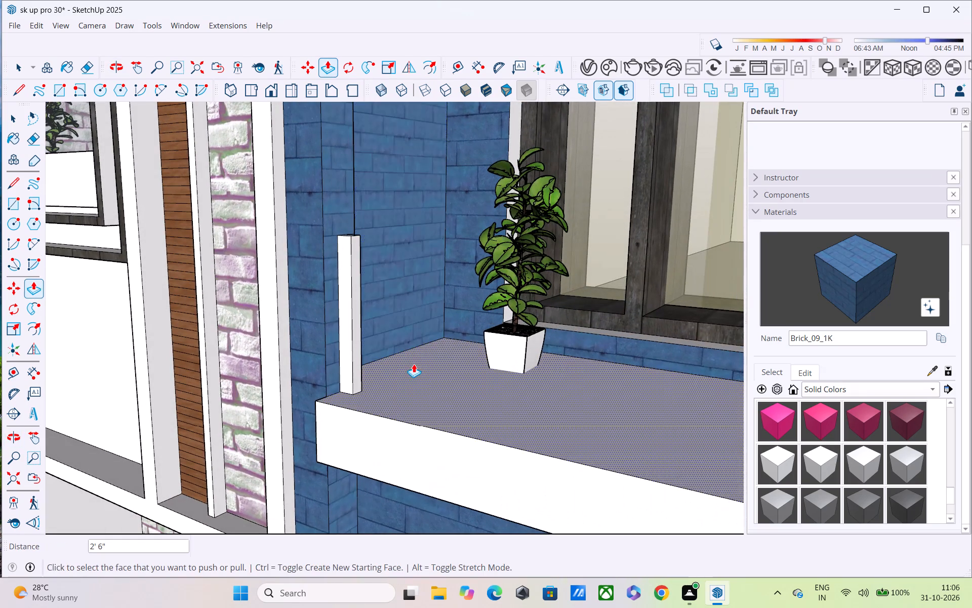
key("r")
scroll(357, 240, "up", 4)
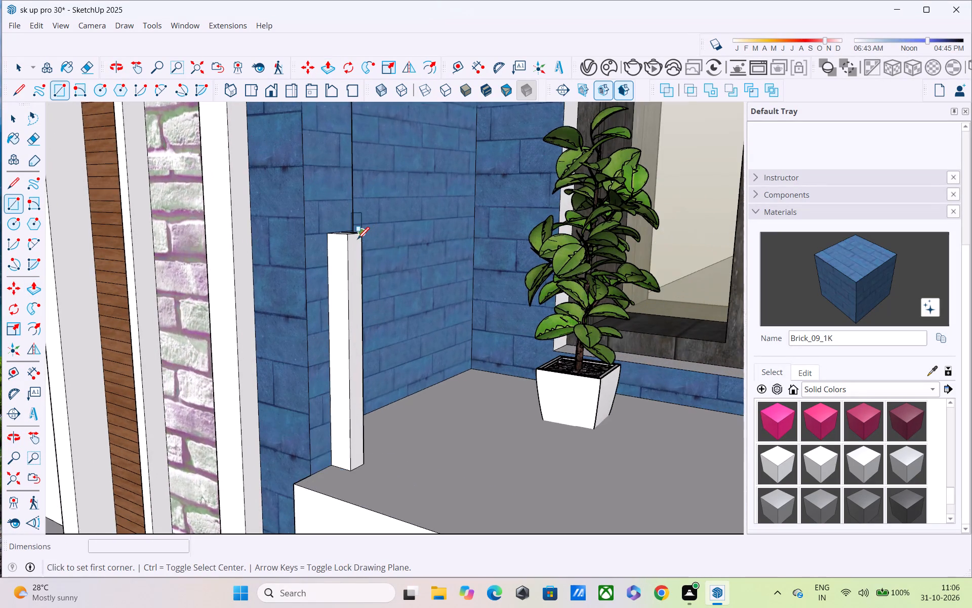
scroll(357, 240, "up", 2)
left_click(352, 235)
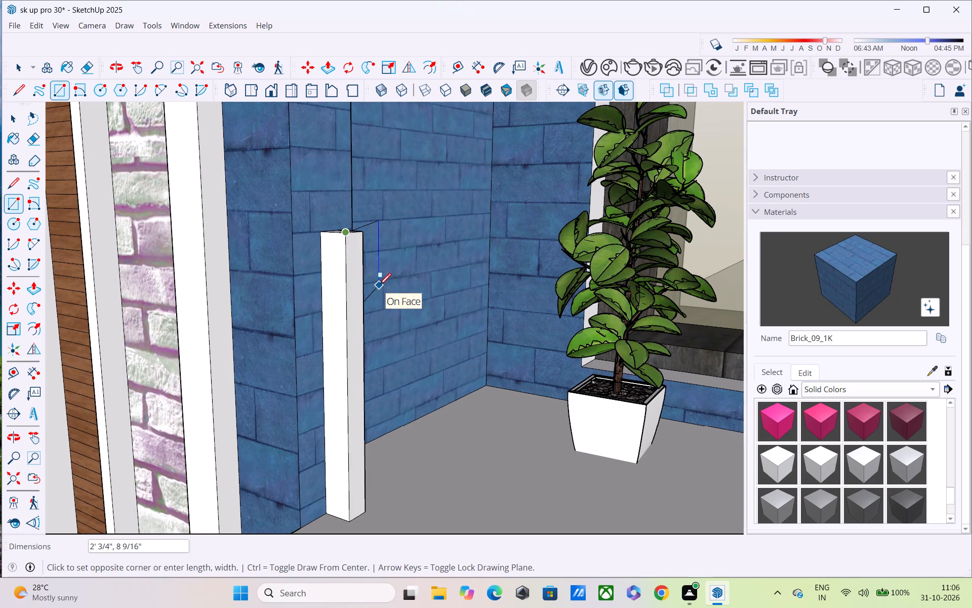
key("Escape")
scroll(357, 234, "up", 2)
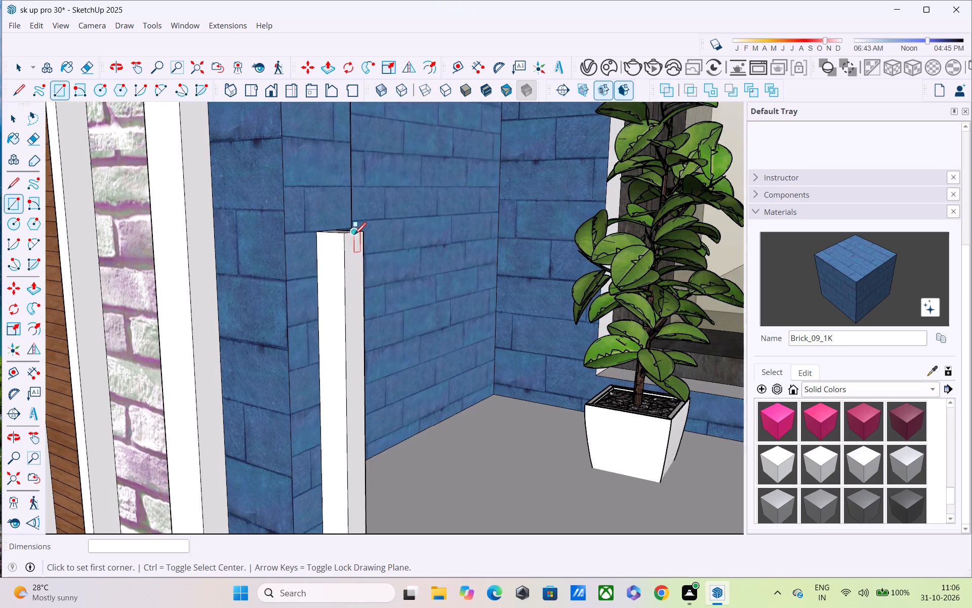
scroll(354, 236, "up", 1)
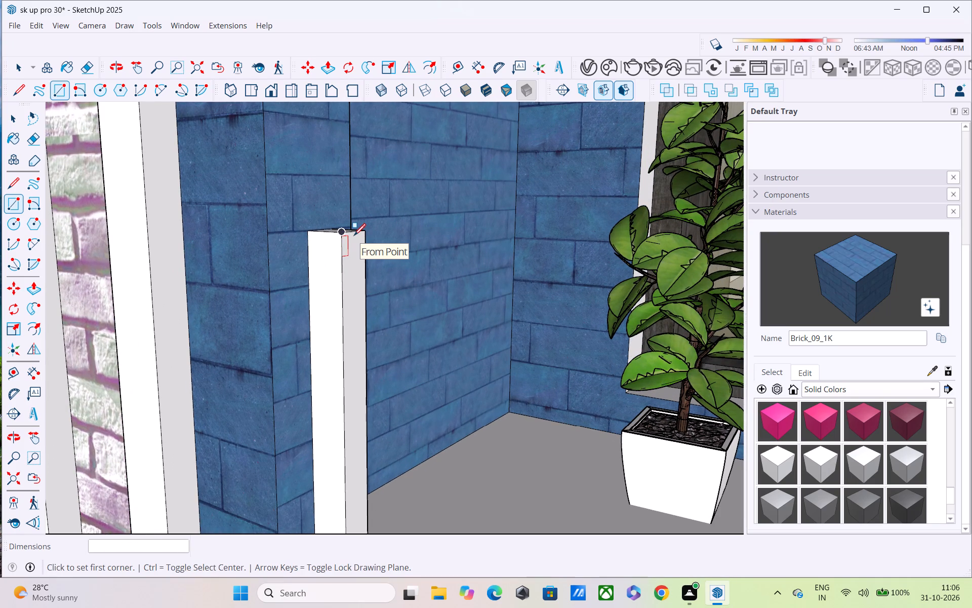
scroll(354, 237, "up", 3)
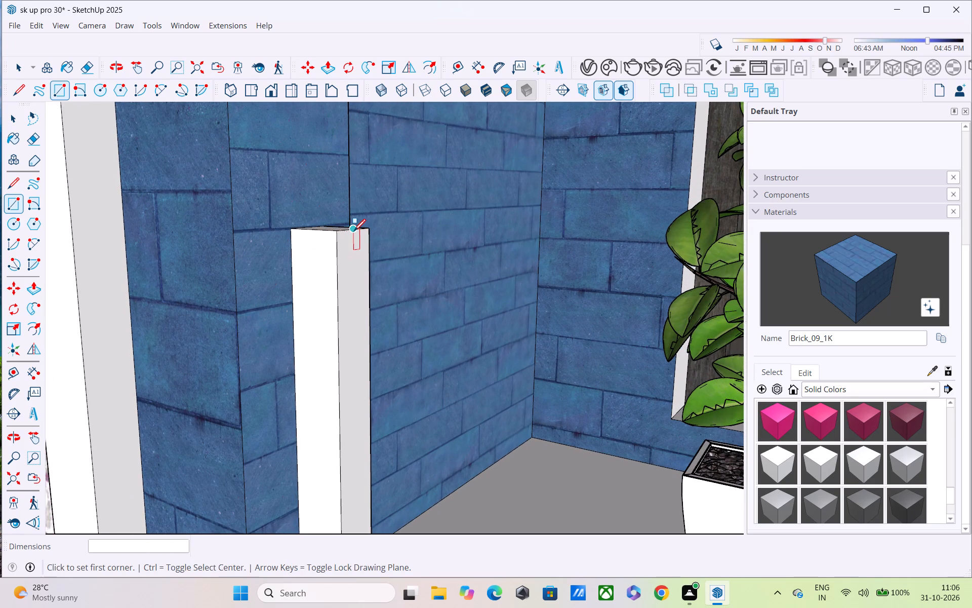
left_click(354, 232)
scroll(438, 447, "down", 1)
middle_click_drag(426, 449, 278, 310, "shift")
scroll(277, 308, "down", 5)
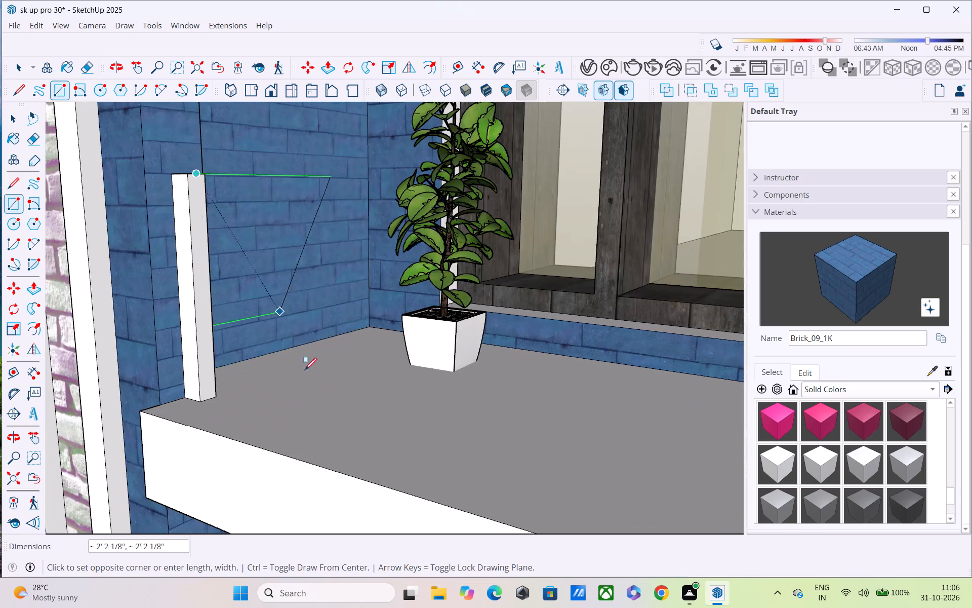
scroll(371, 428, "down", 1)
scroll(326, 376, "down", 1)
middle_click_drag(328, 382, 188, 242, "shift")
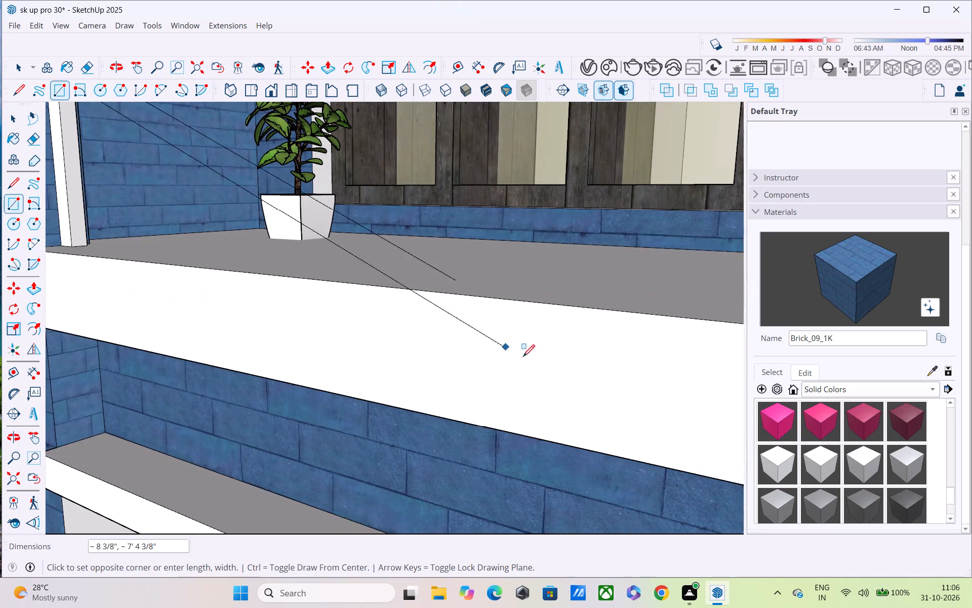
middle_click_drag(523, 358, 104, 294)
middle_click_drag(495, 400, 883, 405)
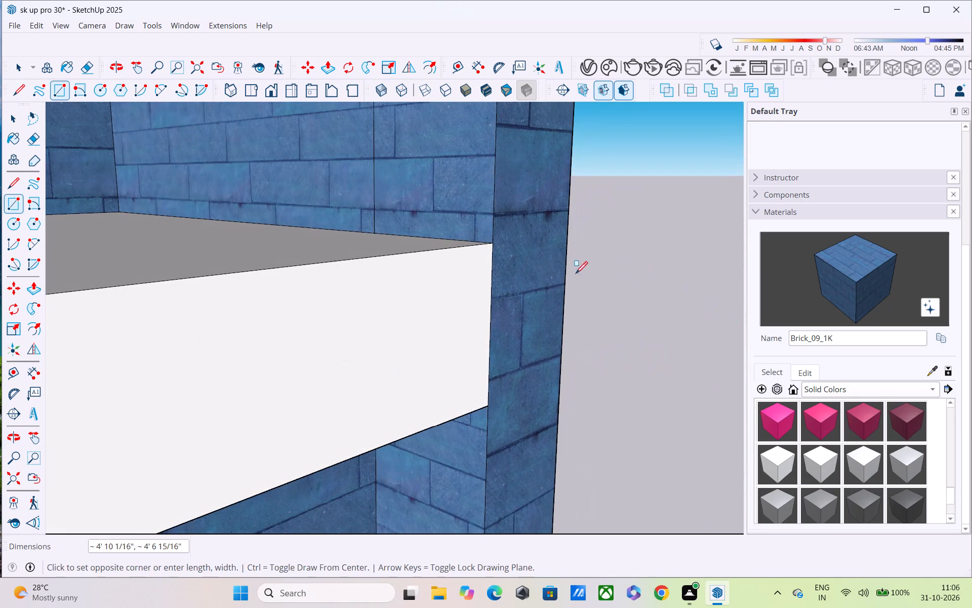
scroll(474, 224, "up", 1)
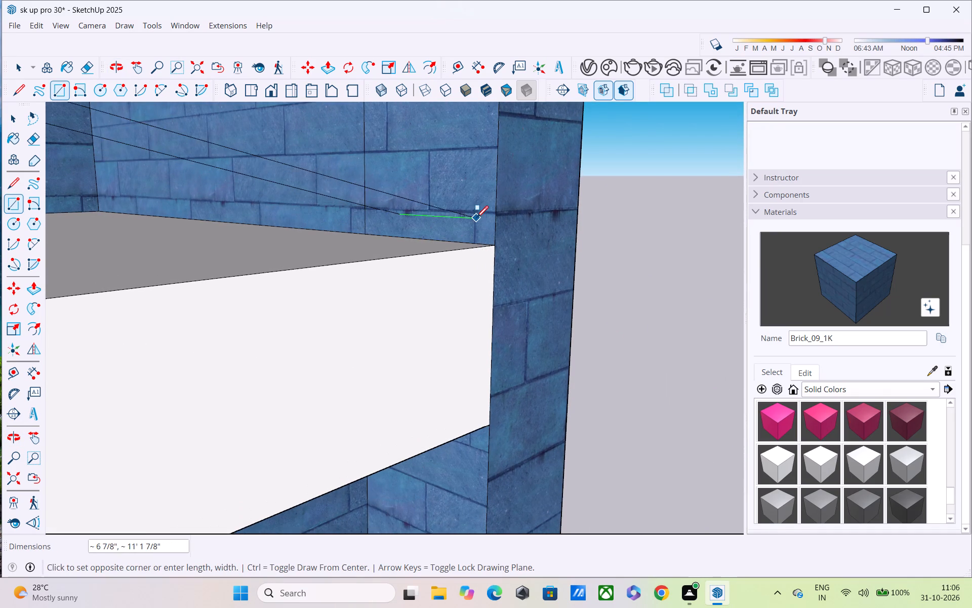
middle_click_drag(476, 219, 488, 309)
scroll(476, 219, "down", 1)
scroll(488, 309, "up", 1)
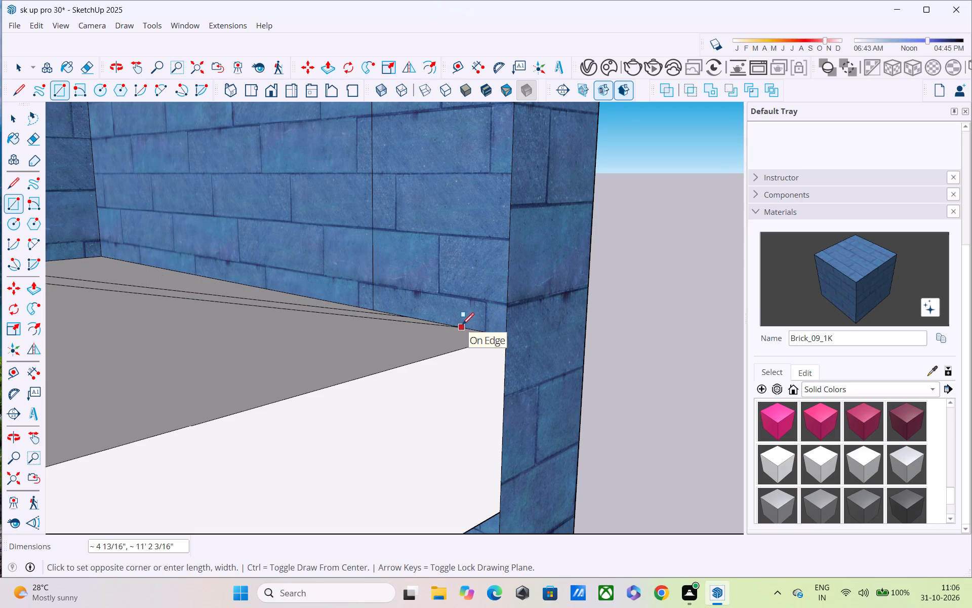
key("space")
Draw a line about 10' 10 13/16" long across the balcony floor, from the midpoint of the post's base edge to the opposite pillar wall.
key("l")
scroll(462, 326, "down", 3)
middle_click_drag(462, 330, 462, 331, "shift")
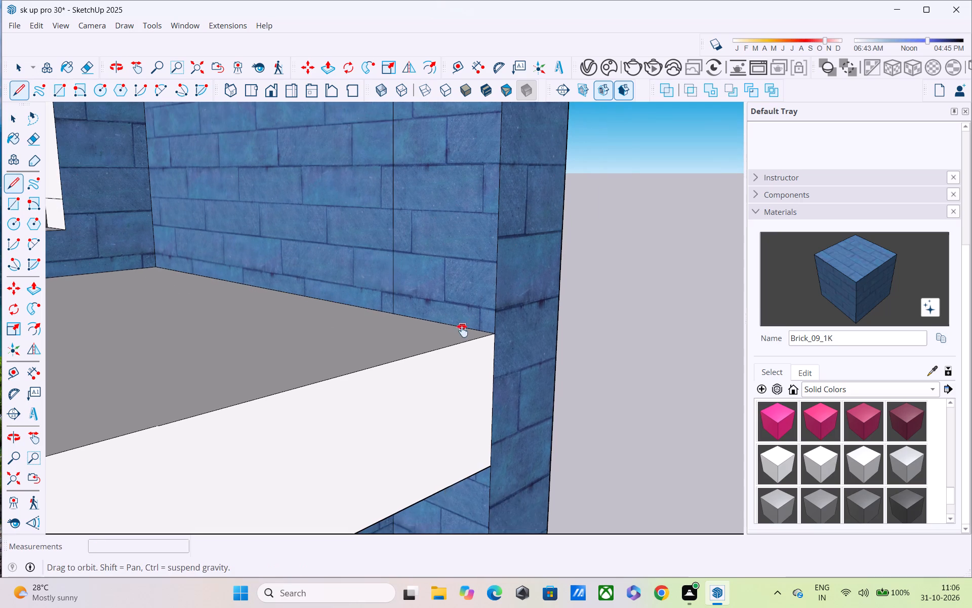
middle_click_drag(462, 331, 622, 308, "shift")
scroll(614, 306, "down", 3)
middle_click_drag(630, 318, 542, 288)
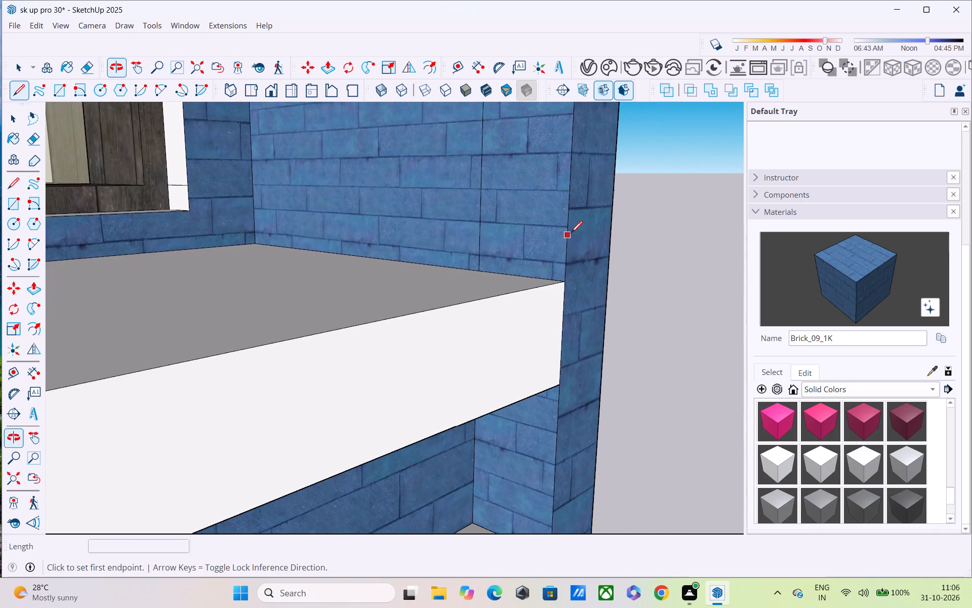
scroll(569, 236, "down", 5)
middle_click_drag(656, 257, 393, 536)
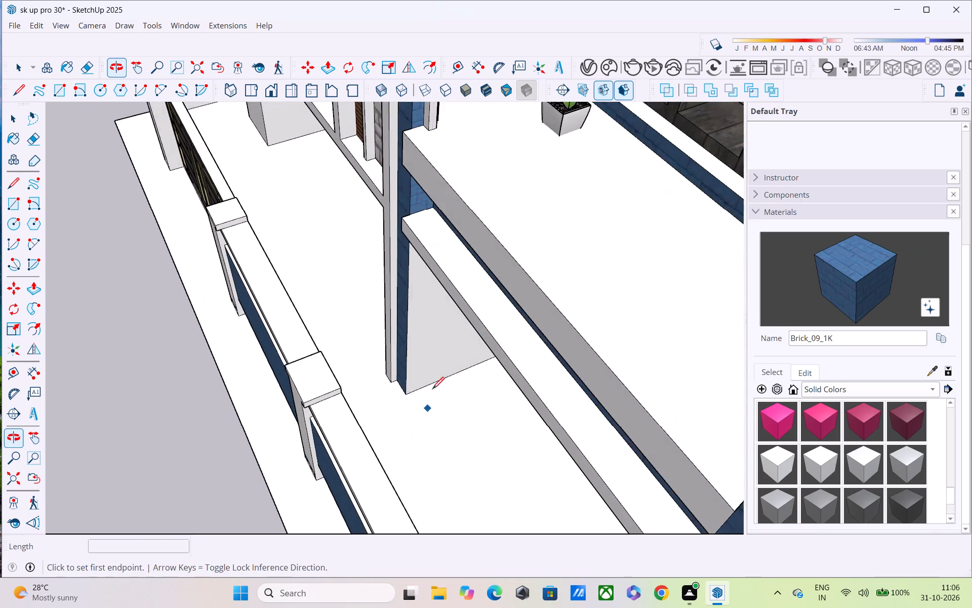
scroll(434, 322, "up", 3)
scroll(430, 260, "down", 1, "shift")
middle_click_drag(438, 350, 455, 506, "shift")
scroll(473, 316, "up", 3)
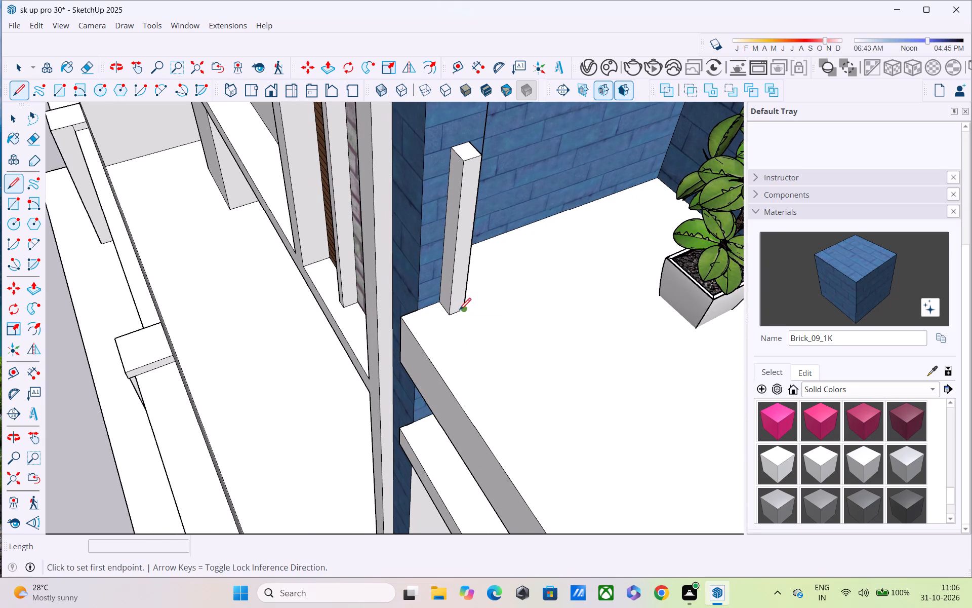
scroll(458, 315, "up", 6)
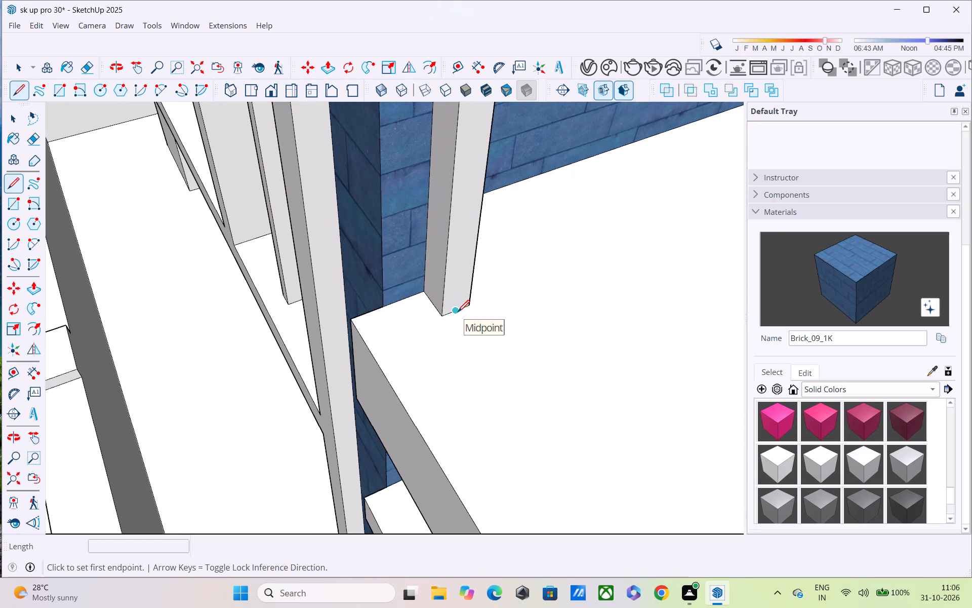
left_click(458, 313)
middle_click_drag(556, 432, 448, 188)
scroll(459, 238, "down", 3)
middle_click_drag(511, 347, 444, 185)
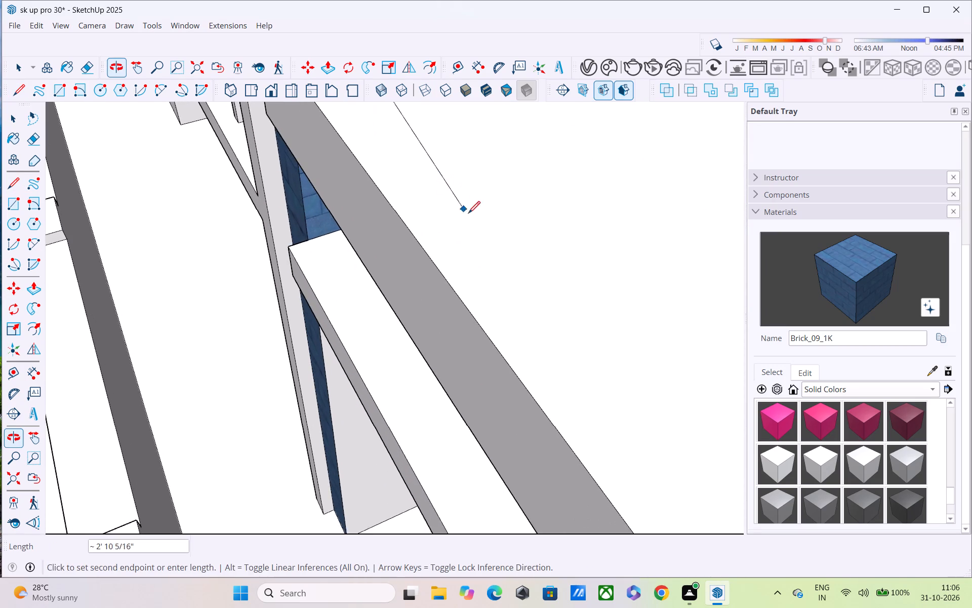
scroll(485, 229, "down", 3)
middle_click_drag(516, 270, 307, 129)
scroll(399, 183, "down", 3)
middle_click_drag(451, 240, 306, 80)
scroll(310, 85, "up", 1)
scroll(334, 112, "down", 1)
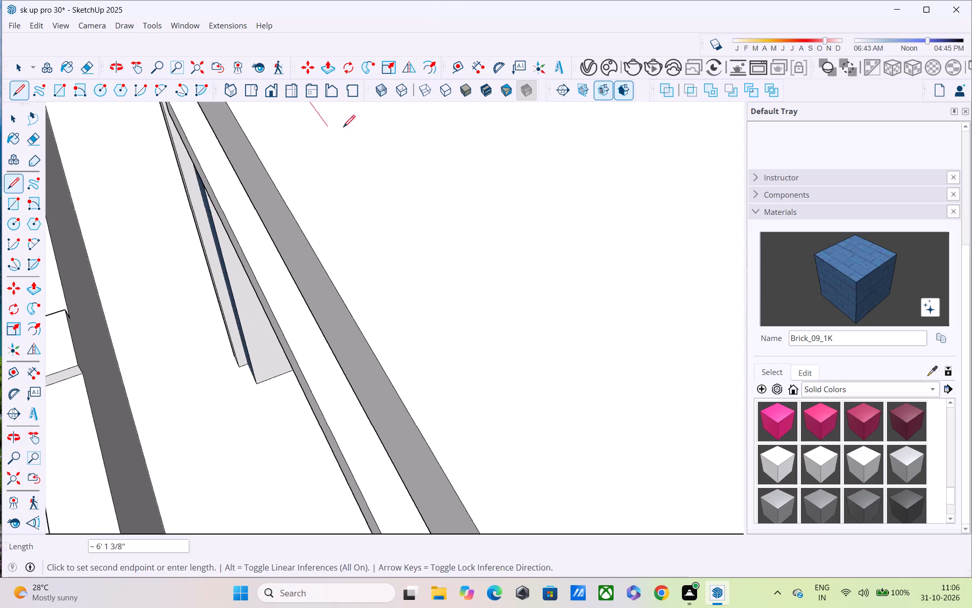
scroll(343, 128, "down", 1)
middle_click_drag(384, 197, 259, 45)
middle_click_drag(363, 163, 772, 136)
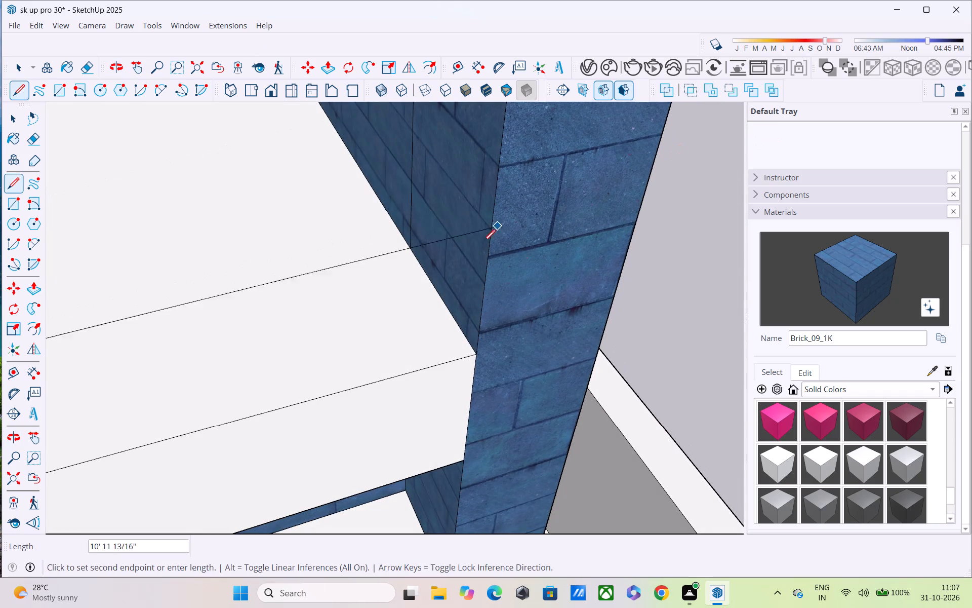
left_click(421, 281)
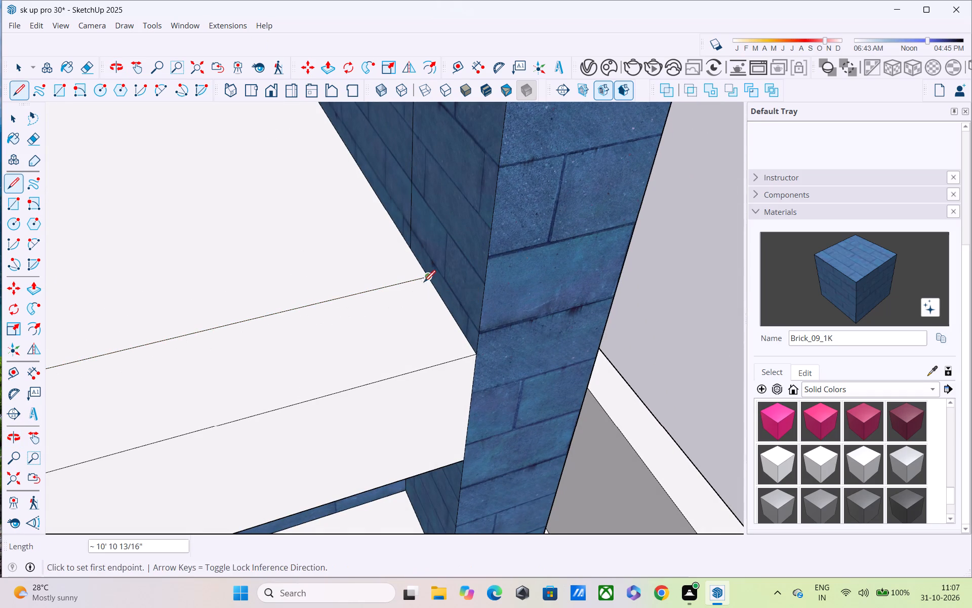
Draw a vertical rectangle about 10' 10 13/16" by 2' 6" from the floor line's far end to the top of the post as the railing panel.
middle_click_drag(428, 288, 554, 306, "shift")
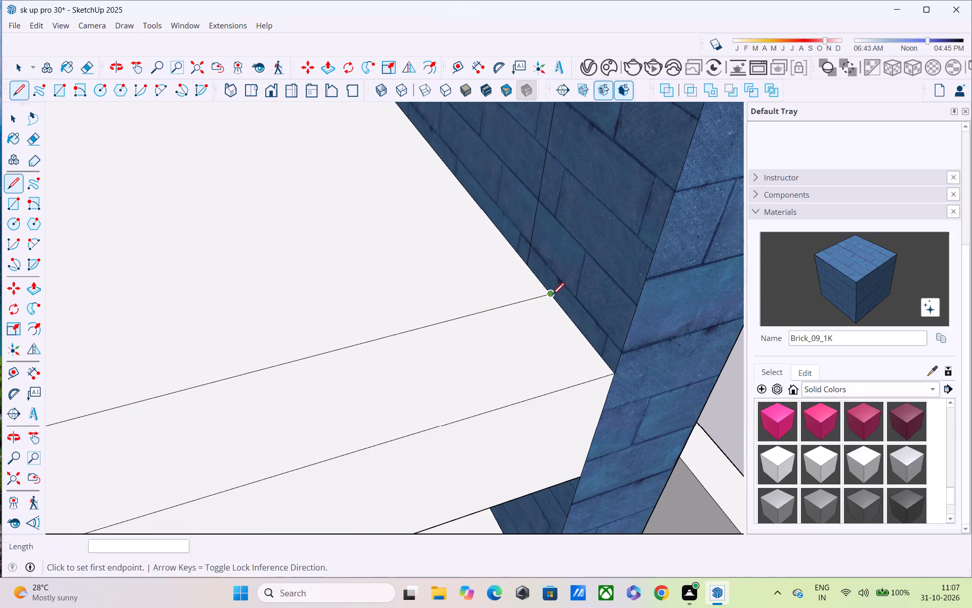
key("r")
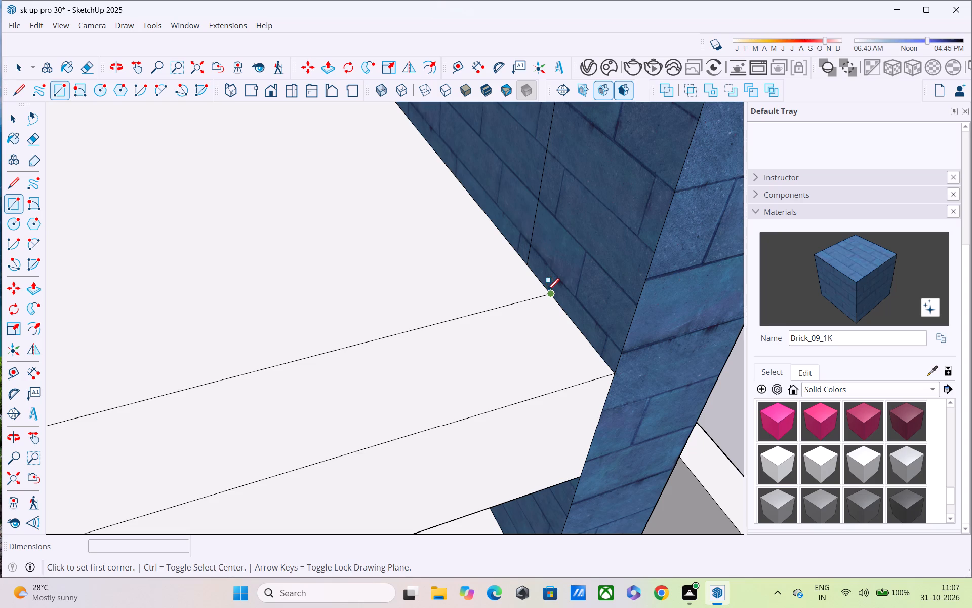
left_click(547, 291)
scroll(374, 307, "down", 3)
middle_click_drag(373, 307, 653, 282, "shift")
scroll(653, 276, "down", 4)
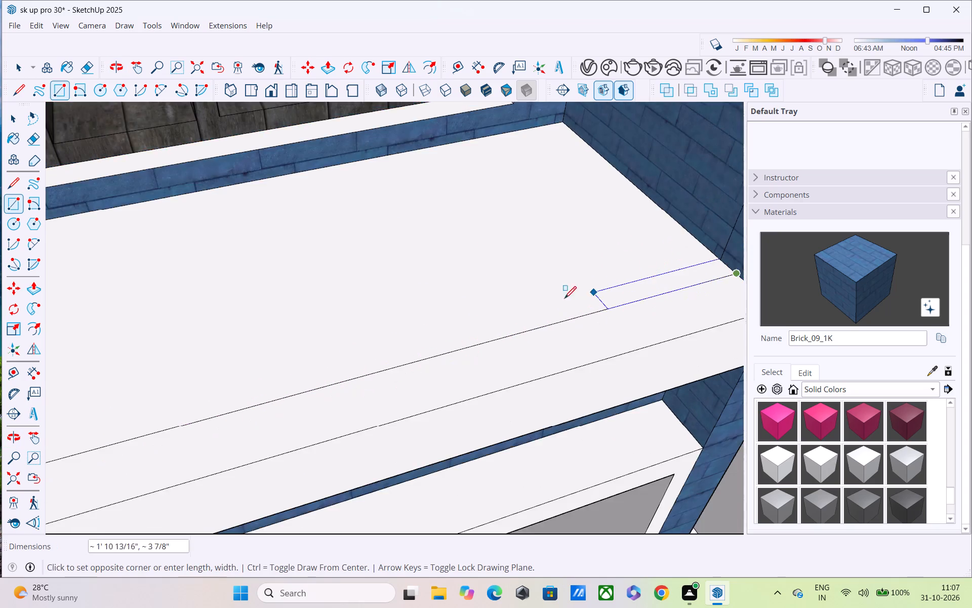
scroll(564, 299, "down", 2)
middle_click_drag(524, 307, 807, 251, "shift")
scroll(378, 347, "down", 4)
middle_click_drag(286, 368, 137, 308)
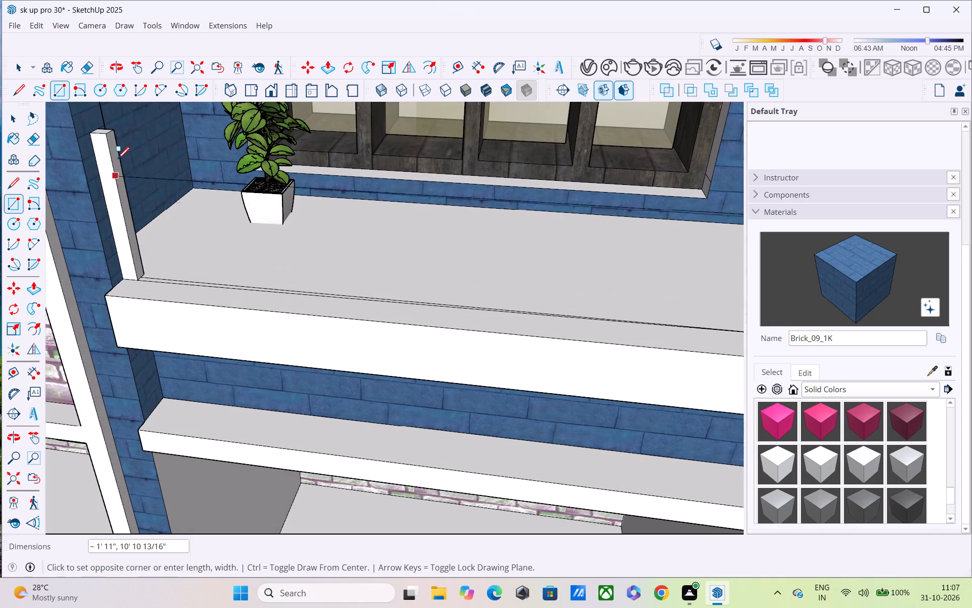
scroll(109, 136, "up", 11)
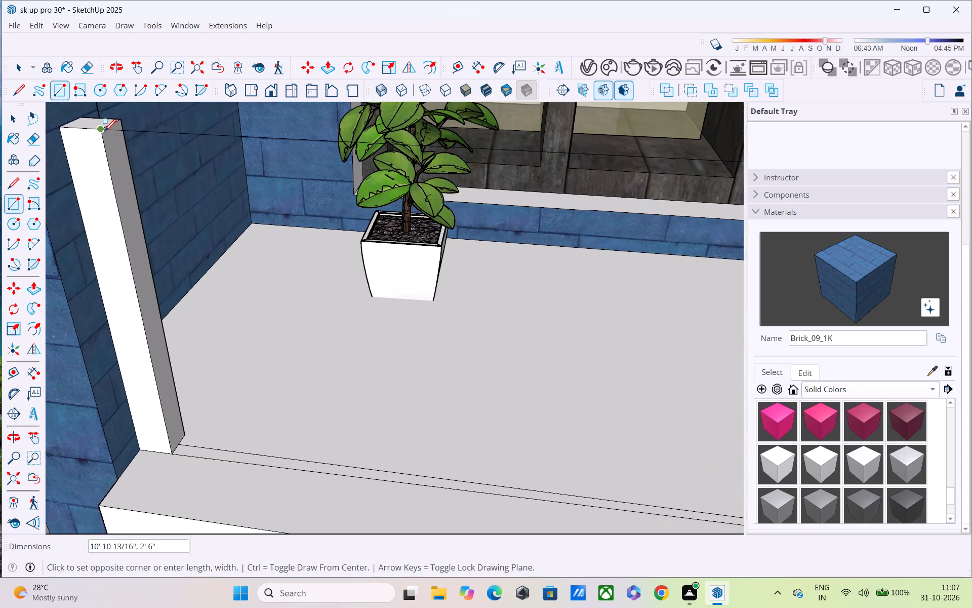
scroll(110, 125, "up", 2)
left_click(110, 125)
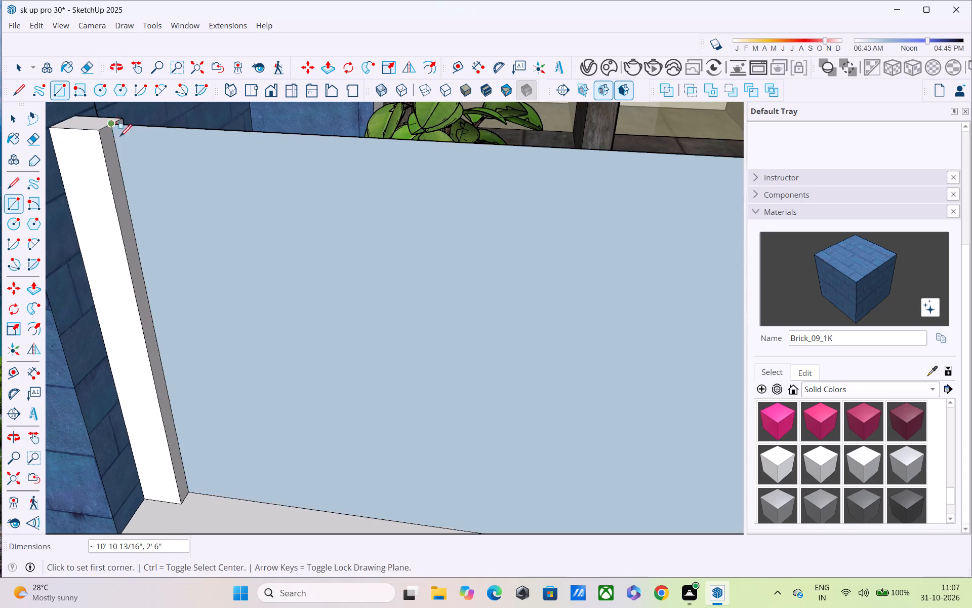
Draw a small rectangle, about 4" by 3", on the upper blue-brick balcony floor near the front corner on the gate side.
middle_click_drag(228, 246, 224, 186)
scroll(224, 186, "down", 7)
middle_click_drag(342, 410, 200, 373, "shift")
scroll(186, 358, "down", 5)
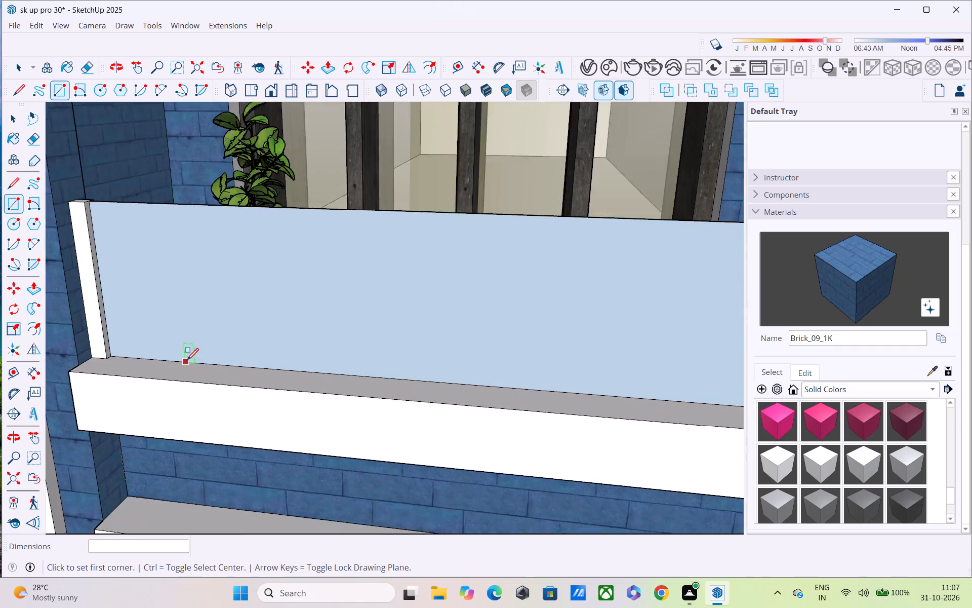
scroll(187, 361, "down", 1)
middle_click_drag(193, 367, 245, 535)
scroll(242, 461, "down", 4)
middle_click_drag(242, 460, 270, 607, "shift")
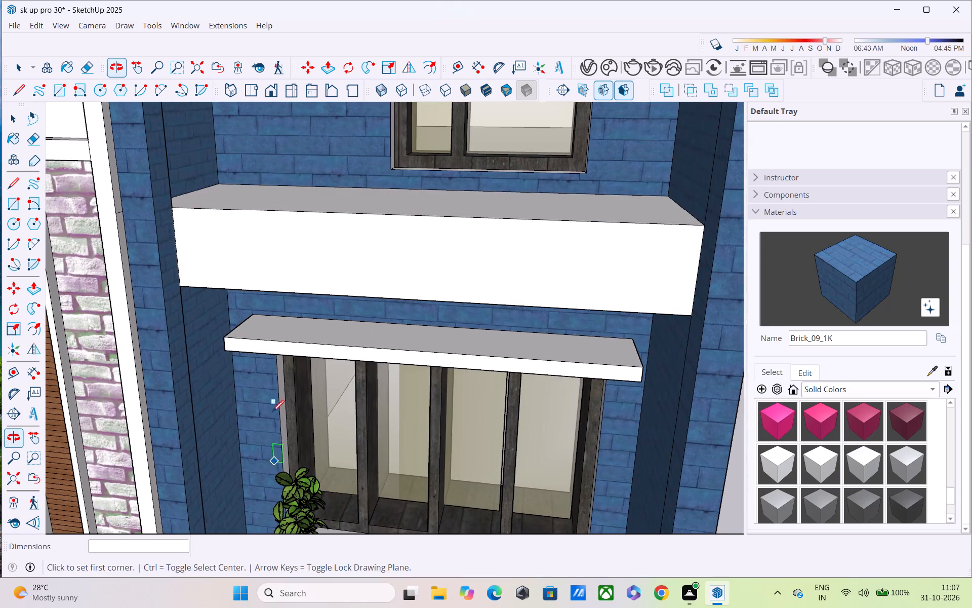
middle_click_drag(270, 387, 285, 583, "shift")
middle_click_drag(280, 464, 231, 372)
middle_click_drag(230, 370, 94, 362)
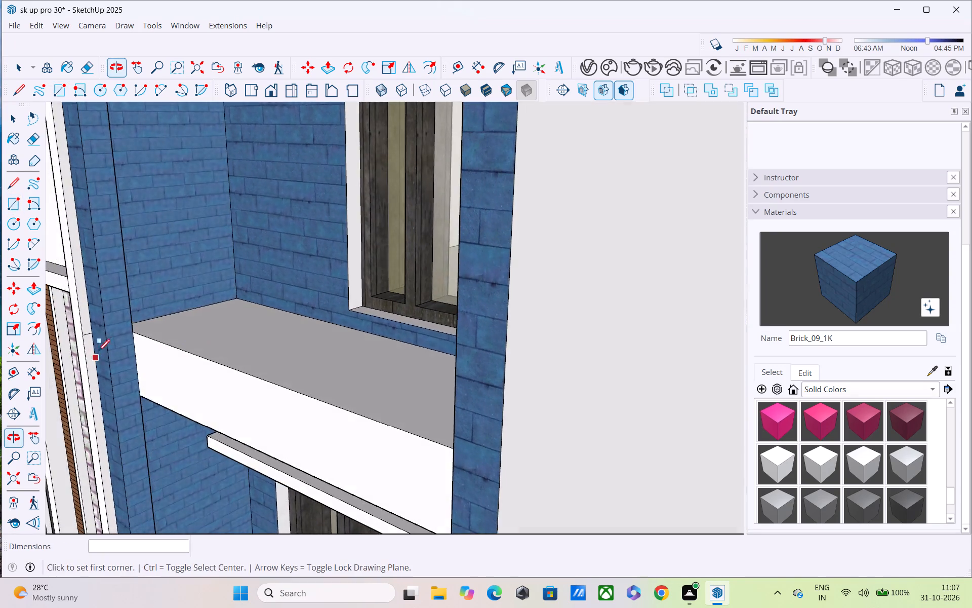
scroll(174, 293, "up", 4)
middle_click_drag(180, 335, 166, 315)
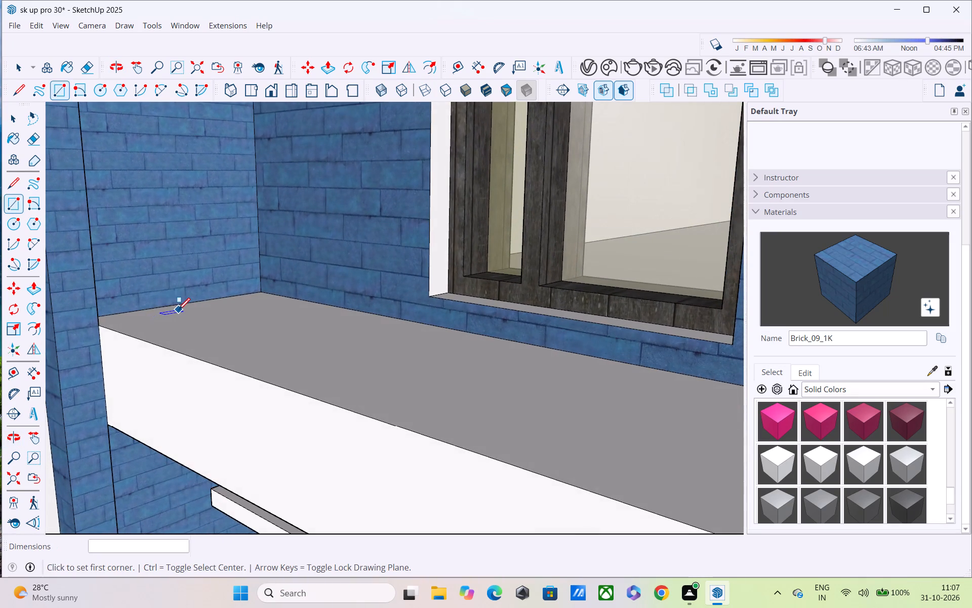
scroll(179, 311, "down", 1)
middle_click_drag(180, 312, 179, 383)
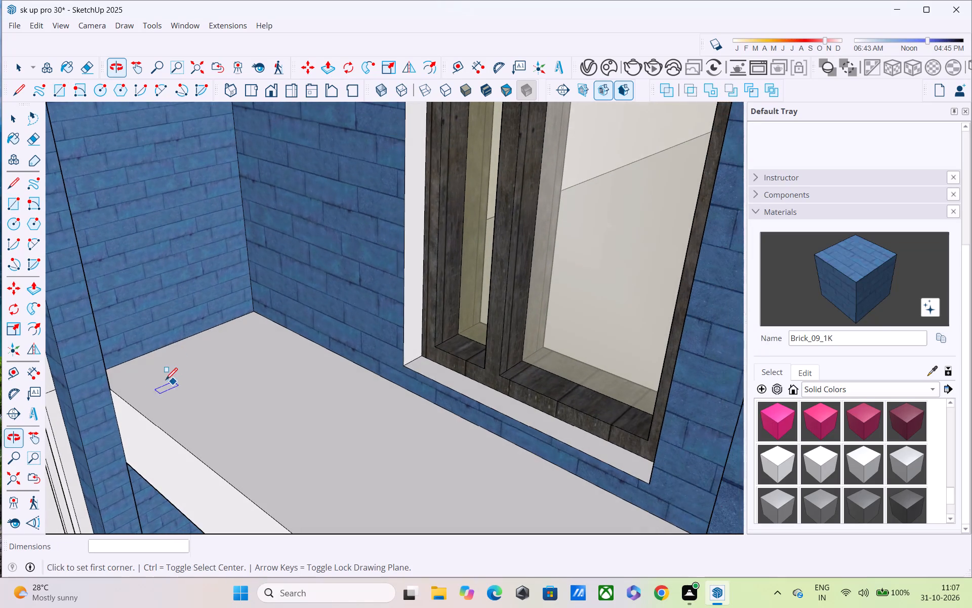
scroll(166, 381, "up", 6)
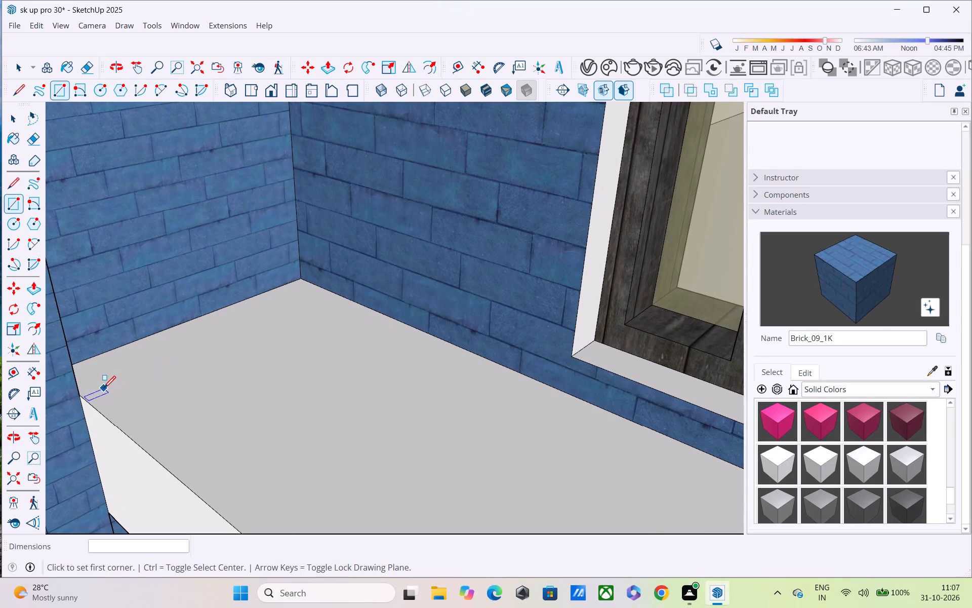
left_click(101, 386)
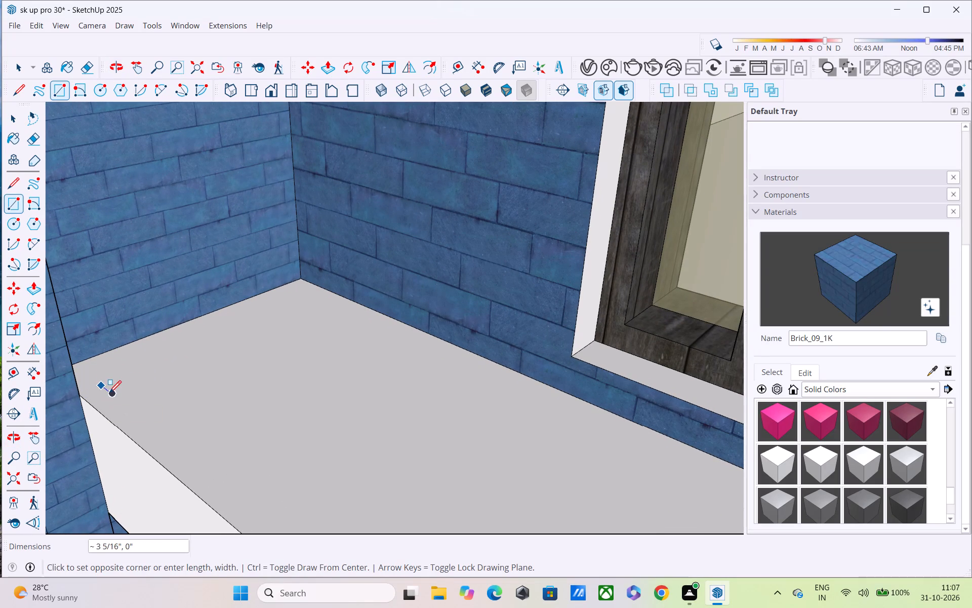
left_click(136, 388)
Push/Pull the small rectangle on the upper blue-brick balcony floor up 2.5' into a railing post.
key("p")
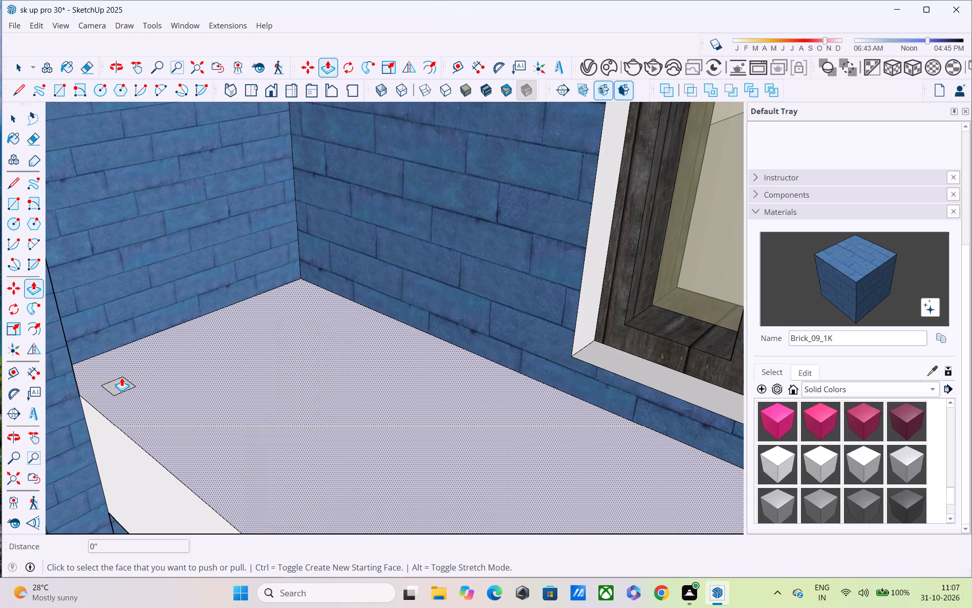
left_click(121, 377)
key("space")
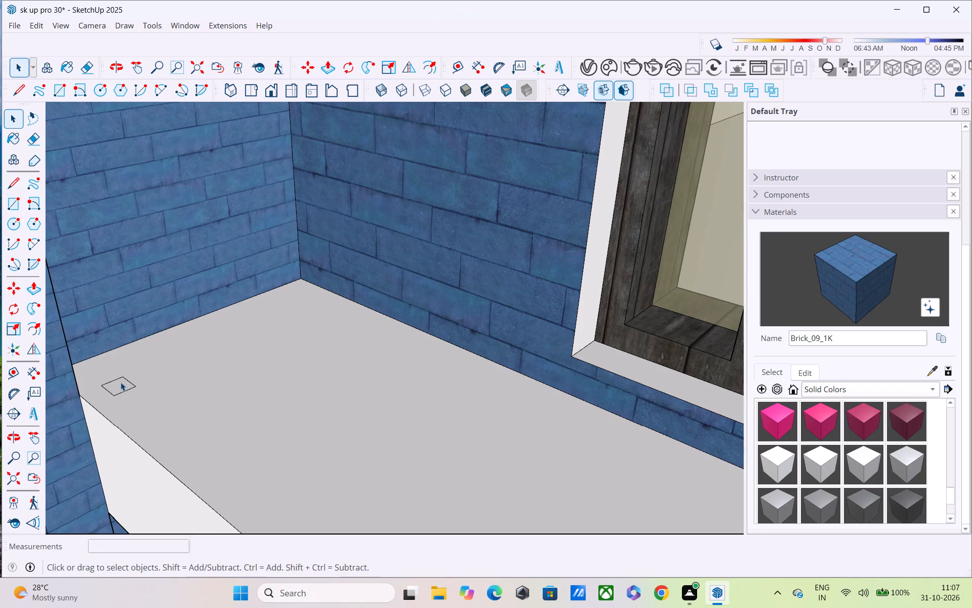
key("p")
left_click(119, 386)
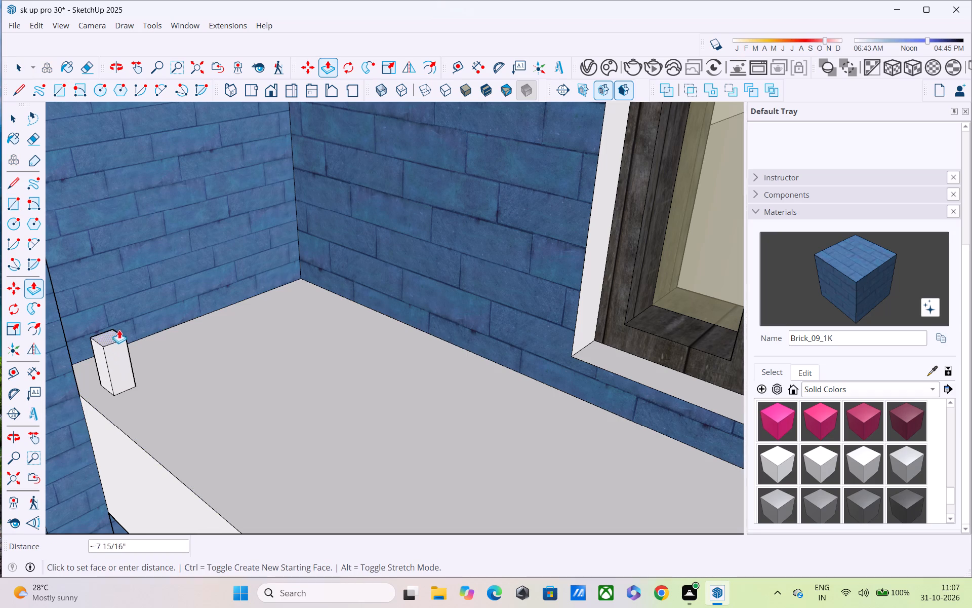
type("2.5'")
key("Return")
Draw a line about 10' 10 3/16" long across the upper balcony floor, from the midpoint of the post's base edge to the opposite pillar wall.
scroll(112, 292, "down", 3)
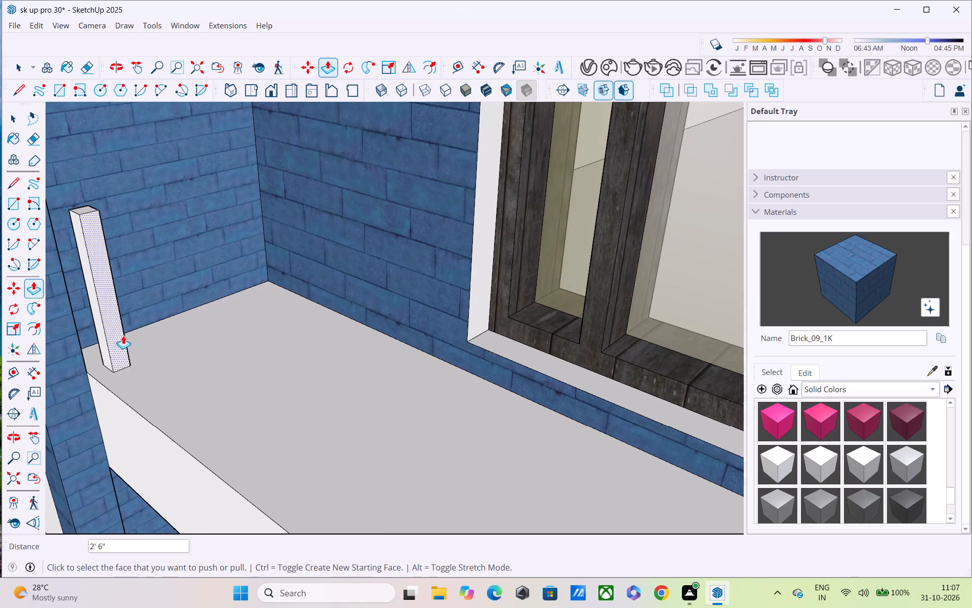
key("l")
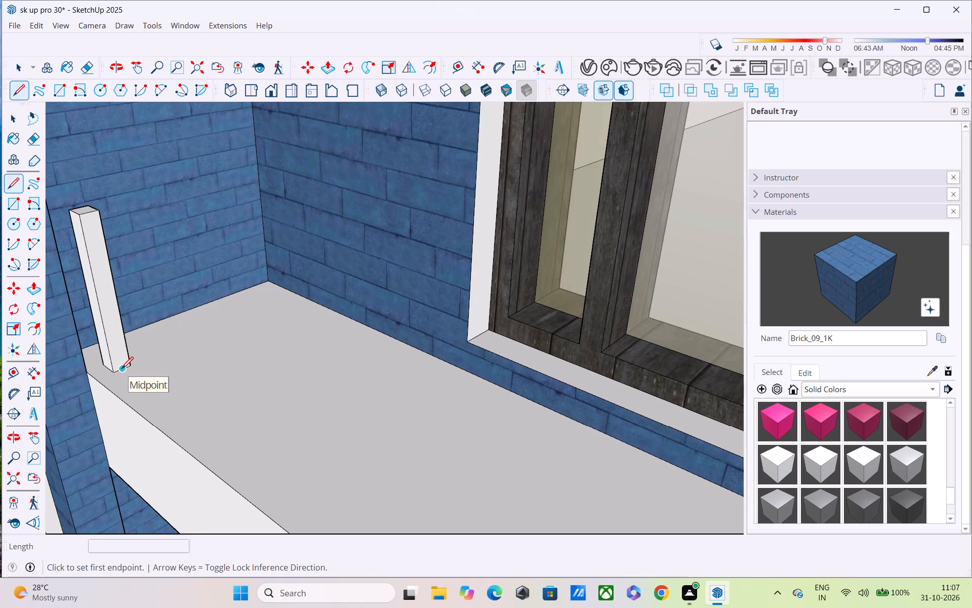
left_click(121, 370)
middle_click_drag(311, 518, 180, 362)
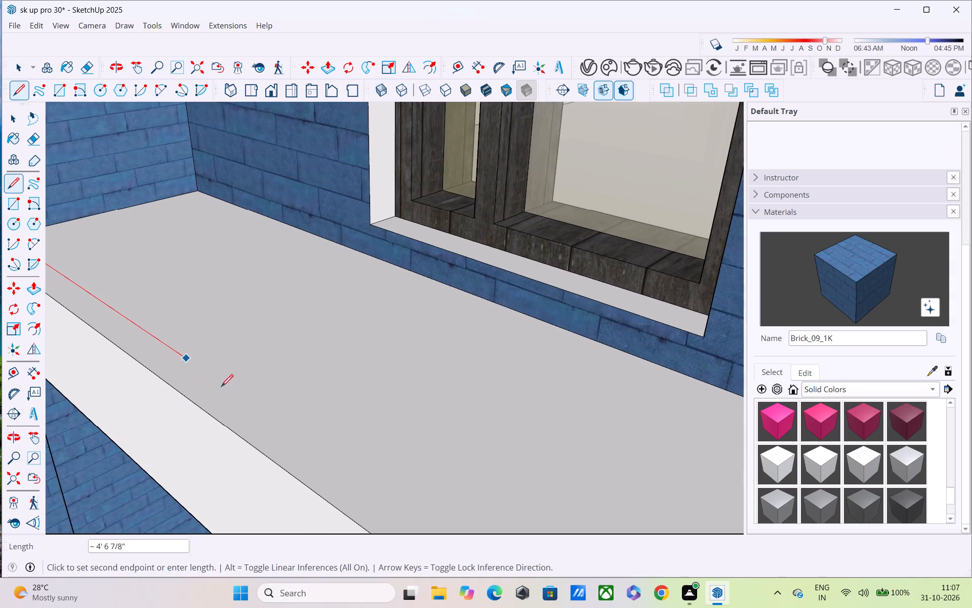
middle_click_drag(296, 451, 132, 270)
middle_click_drag(300, 331, 592, 383)
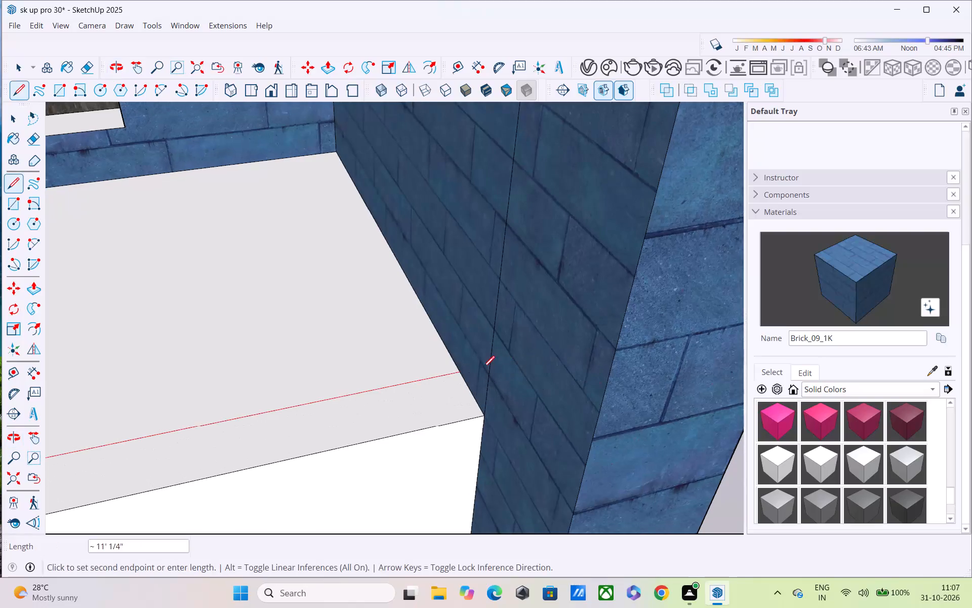
left_click(461, 369)
Draw a vertical rectangle about 10' 10 3/16" by 2' 6" from the floor line's far end to the top of the post as the railing panel.
key("r")
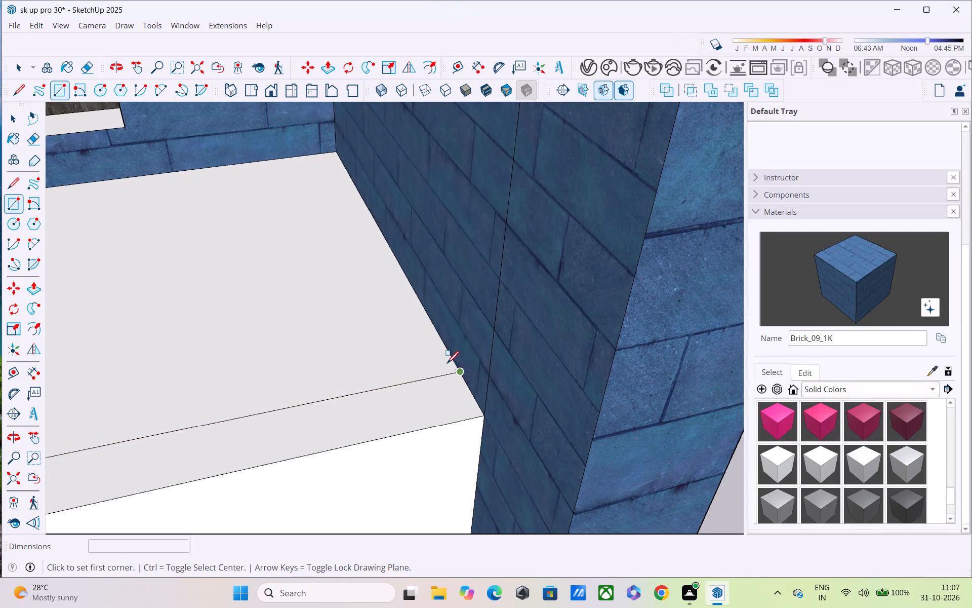
scroll(445, 364, "down", 5)
middle_click_drag(444, 365, 499, 385, "shift")
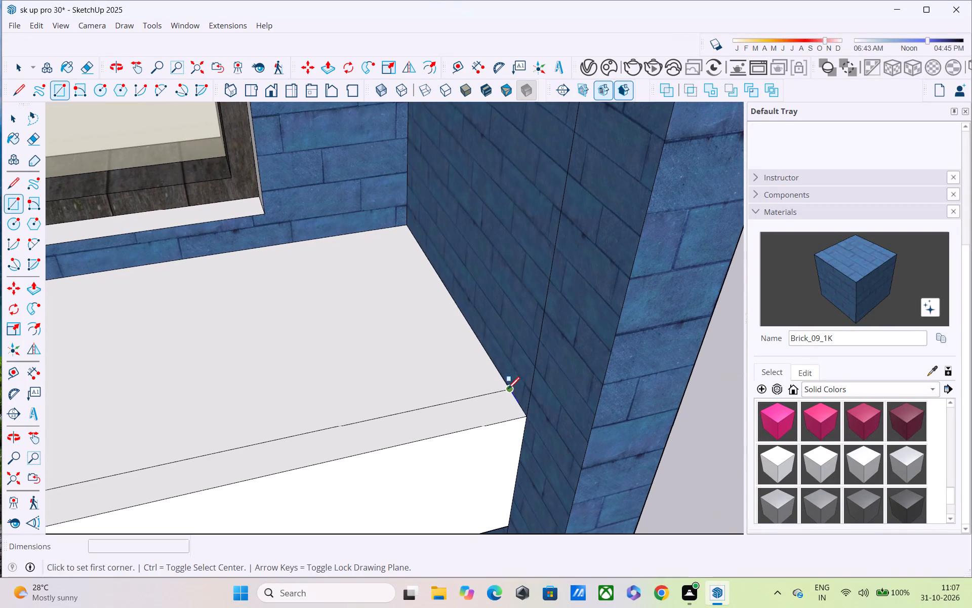
left_click(508, 390)
middle_click_drag(218, 371, 609, 341, "shift")
scroll(594, 327, "down", 5)
middle_click_drag(375, 374, 596, 334)
middle_click_drag(457, 335, 239, 306)
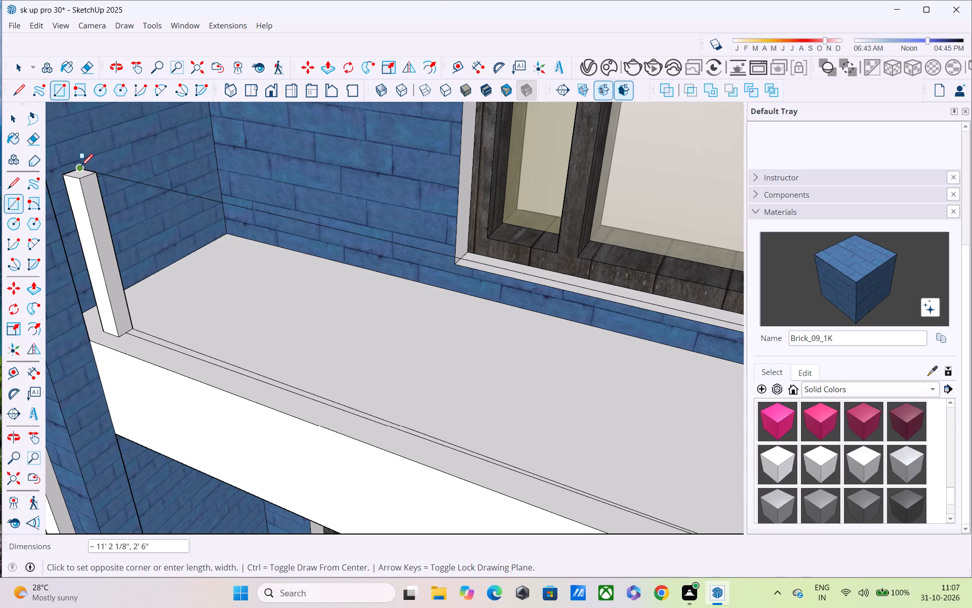
scroll(85, 180, "up", 4)
left_click(86, 180)
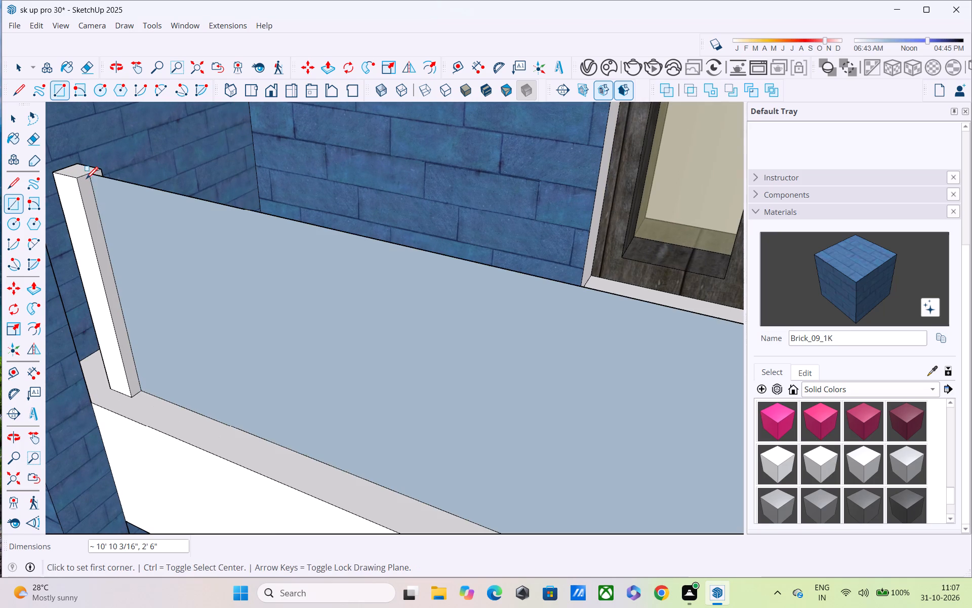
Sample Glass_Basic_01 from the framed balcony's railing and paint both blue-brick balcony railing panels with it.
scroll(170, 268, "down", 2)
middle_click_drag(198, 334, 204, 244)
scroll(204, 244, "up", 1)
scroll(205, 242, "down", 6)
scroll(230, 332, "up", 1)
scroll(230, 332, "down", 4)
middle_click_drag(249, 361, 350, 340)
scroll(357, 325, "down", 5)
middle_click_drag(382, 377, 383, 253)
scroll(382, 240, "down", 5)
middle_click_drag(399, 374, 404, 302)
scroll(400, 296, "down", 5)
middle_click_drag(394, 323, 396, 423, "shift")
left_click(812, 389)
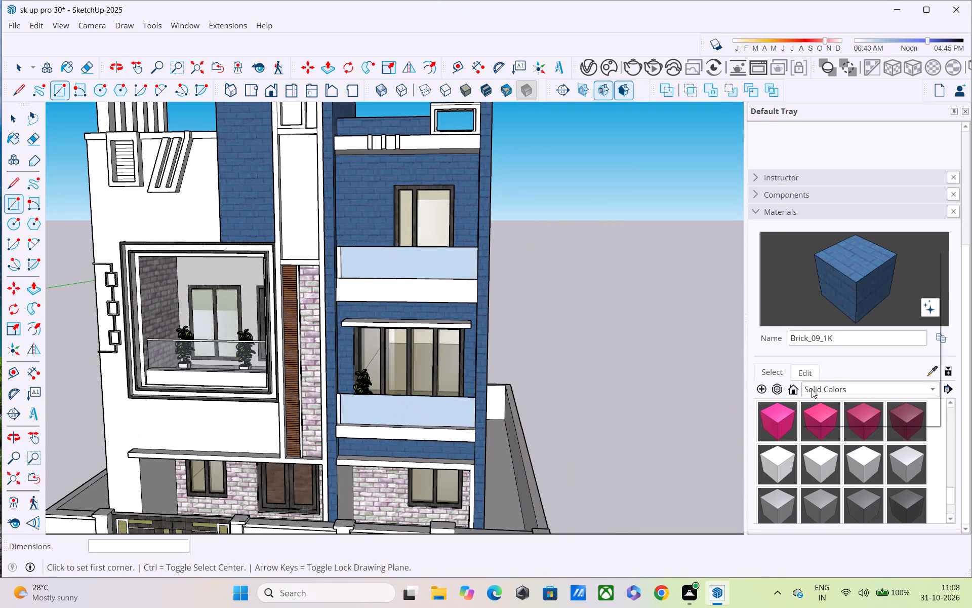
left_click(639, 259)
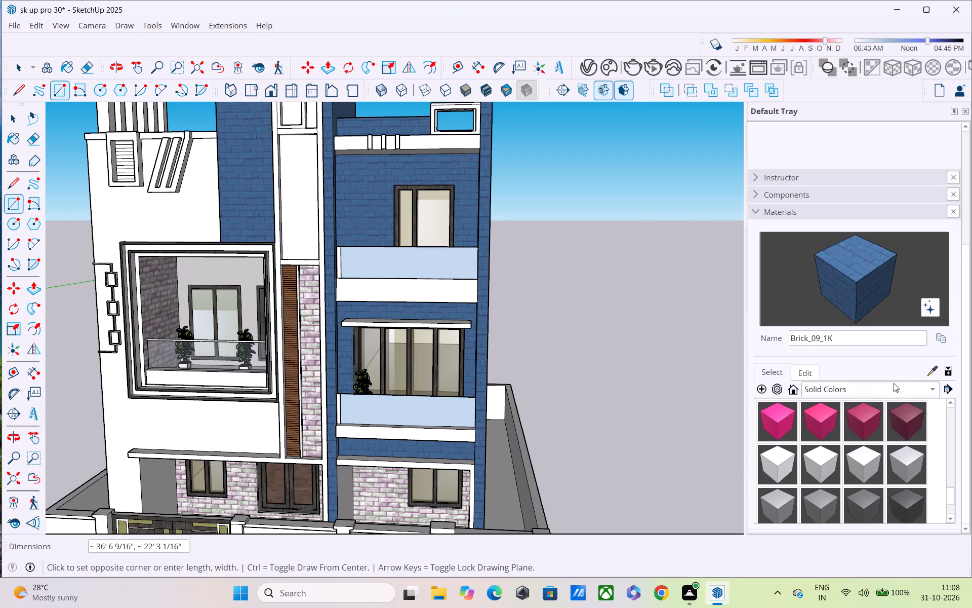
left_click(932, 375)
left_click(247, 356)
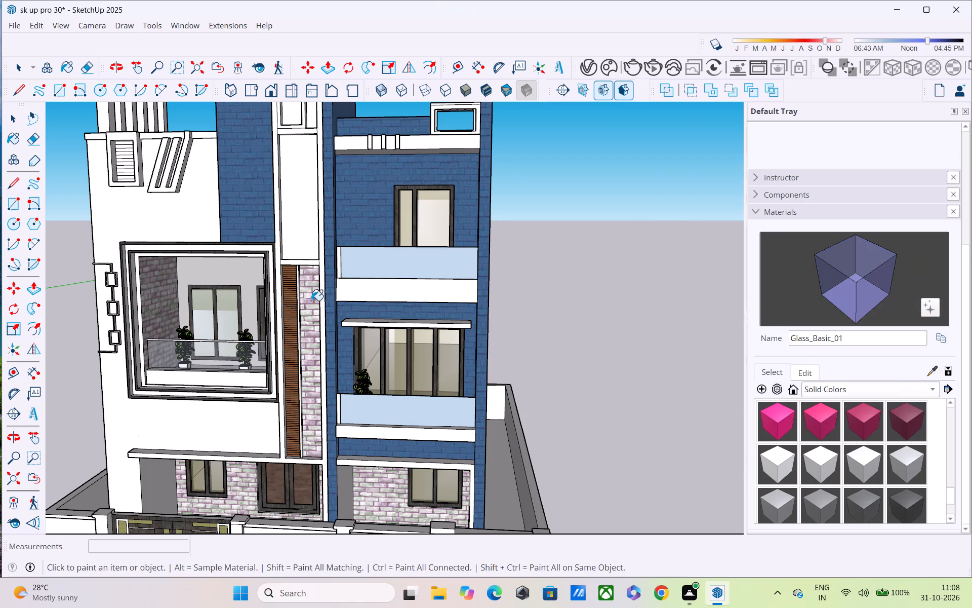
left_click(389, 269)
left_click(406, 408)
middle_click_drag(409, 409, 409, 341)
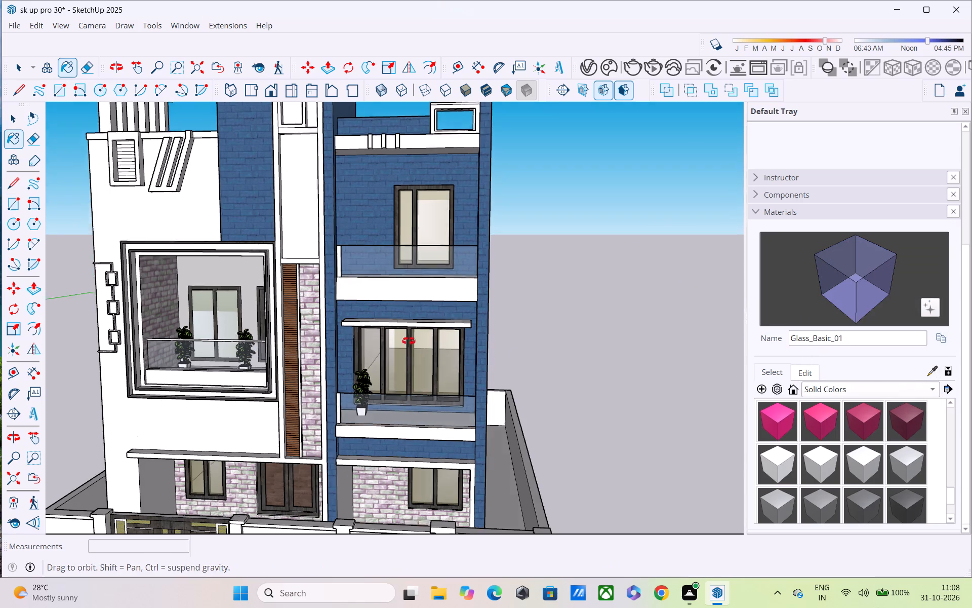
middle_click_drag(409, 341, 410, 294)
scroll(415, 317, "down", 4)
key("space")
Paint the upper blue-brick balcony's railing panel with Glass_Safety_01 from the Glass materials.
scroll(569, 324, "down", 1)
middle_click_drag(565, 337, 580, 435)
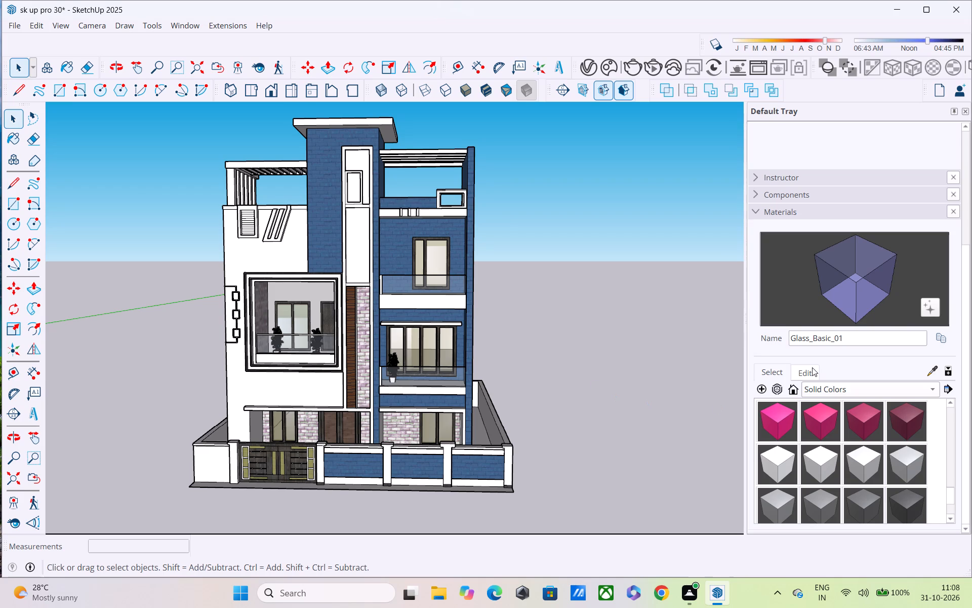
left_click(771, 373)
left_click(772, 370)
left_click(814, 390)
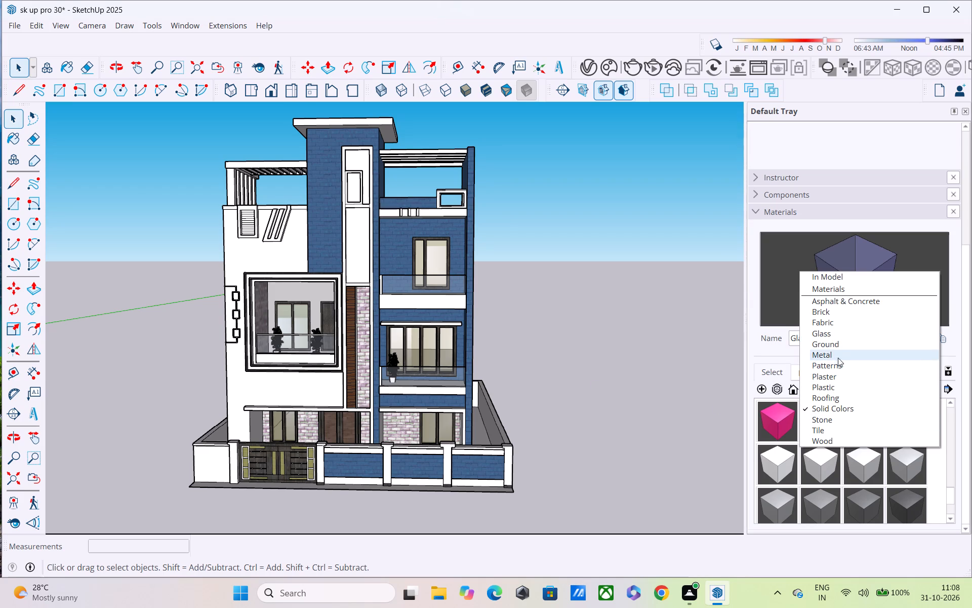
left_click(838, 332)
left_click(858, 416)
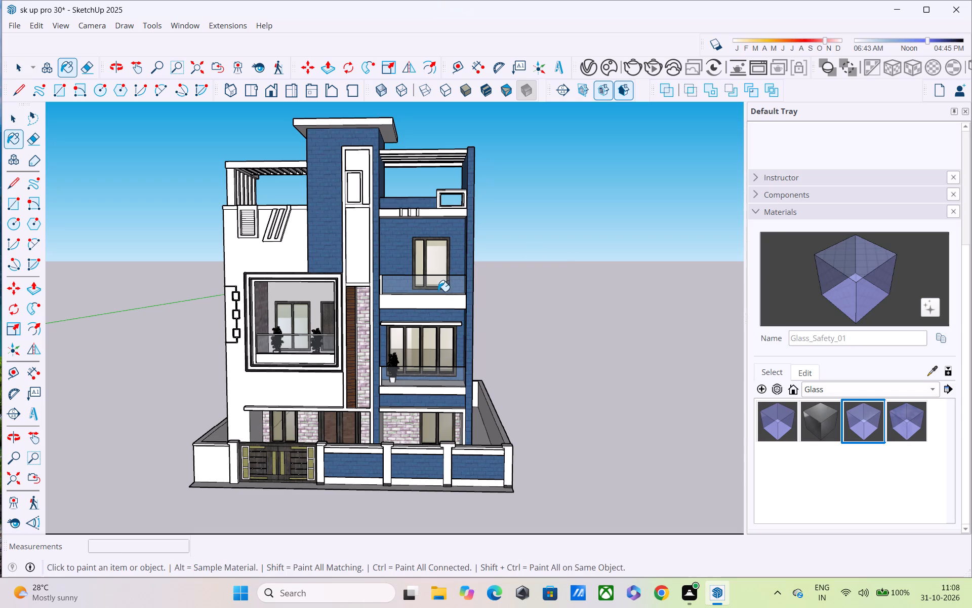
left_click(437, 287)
Paint the railing panels of the upper and lower blue-brick balconies and the framed balcony with Glass_Sky Reflection_01.
left_click(904, 414)
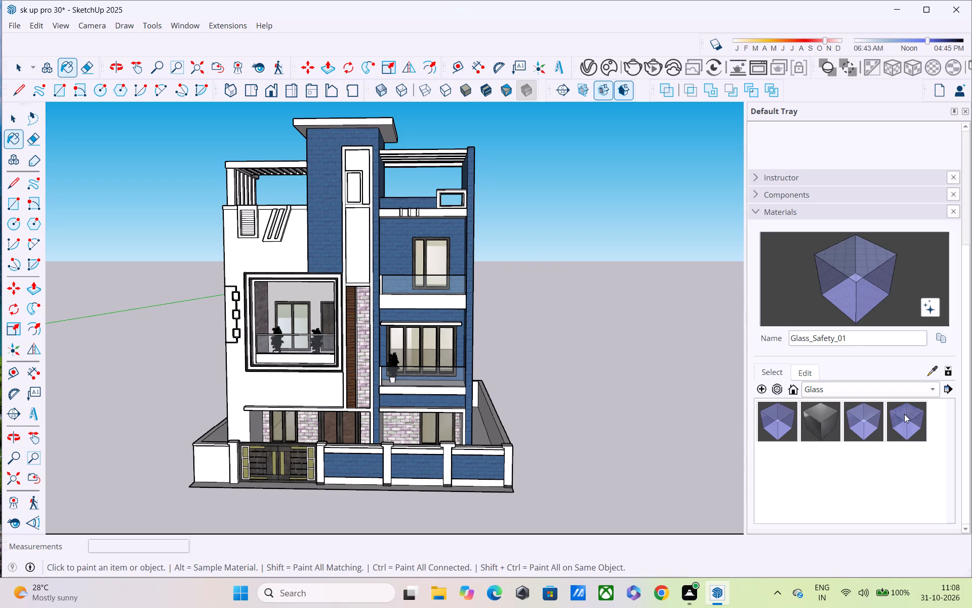
left_click(425, 283)
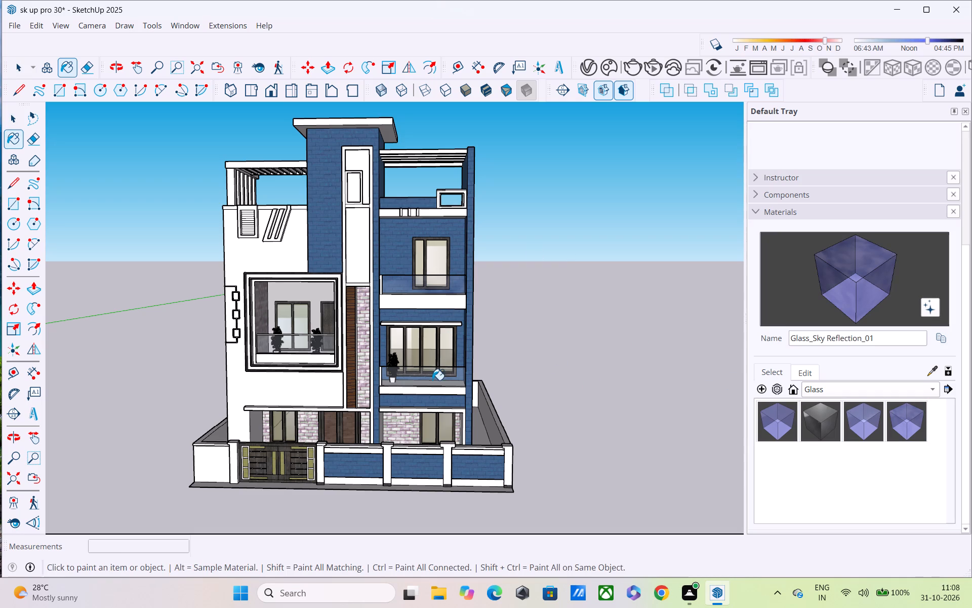
left_click(432, 380)
left_click(321, 341)
middle_click_drag(325, 359, 320, 325)
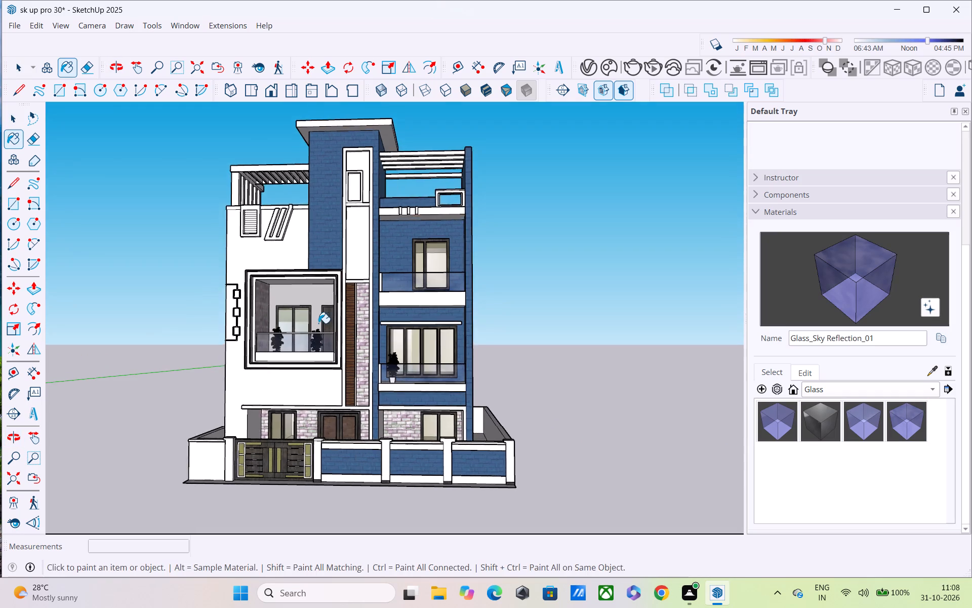
scroll(319, 329, "down", 4)
middle_click_drag(381, 351, 290, 394)
scroll(290, 394, "up", 1)
key("space")
Save the model and purge its unused items.
scroll(400, 365, "up", 2)
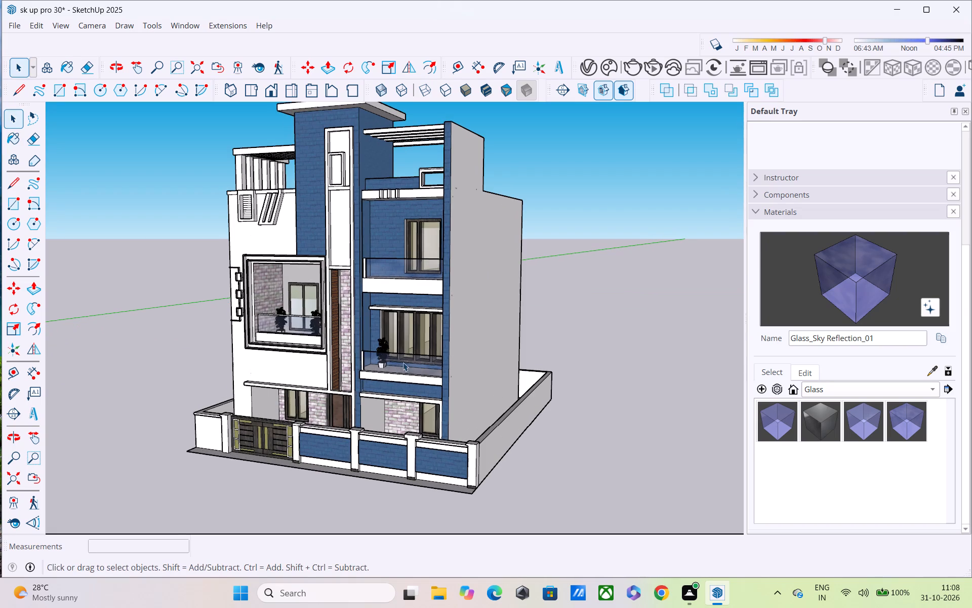
scroll(408, 355, "up", 2)
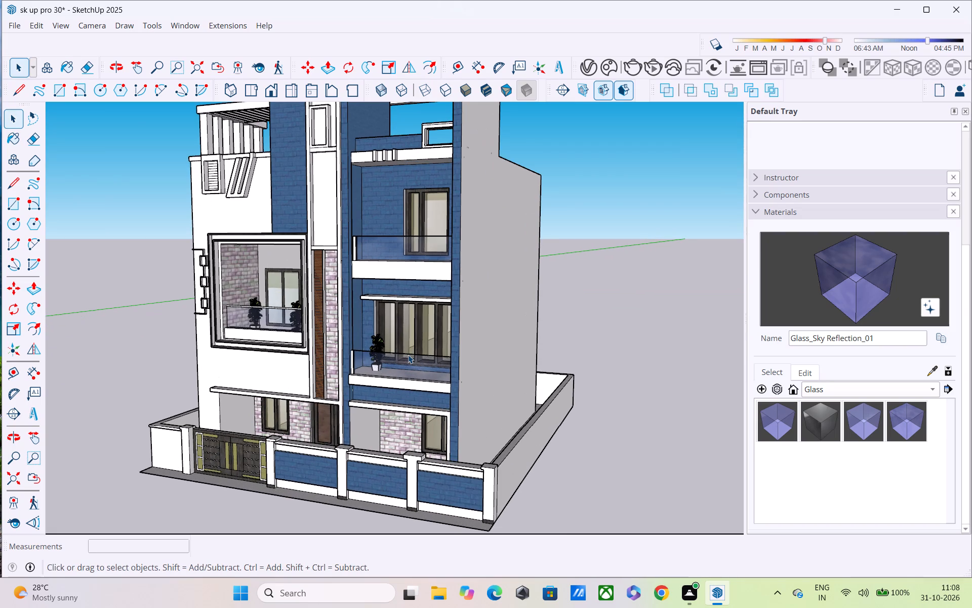
key("ctrl+s")
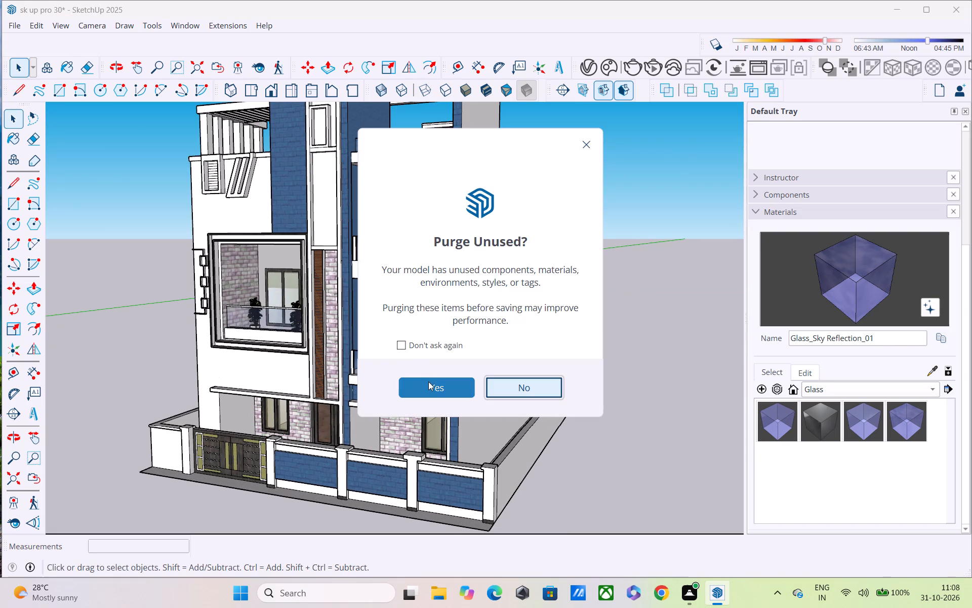
left_click(428, 384)
Paint the front of the lower blue-brick balcony's railing post with Metal_32_1K from the Metal materials.
scroll(407, 368, "up", 1)
middle_click_drag(394, 365, 331, 325)
scroll(331, 325, "up", 4)
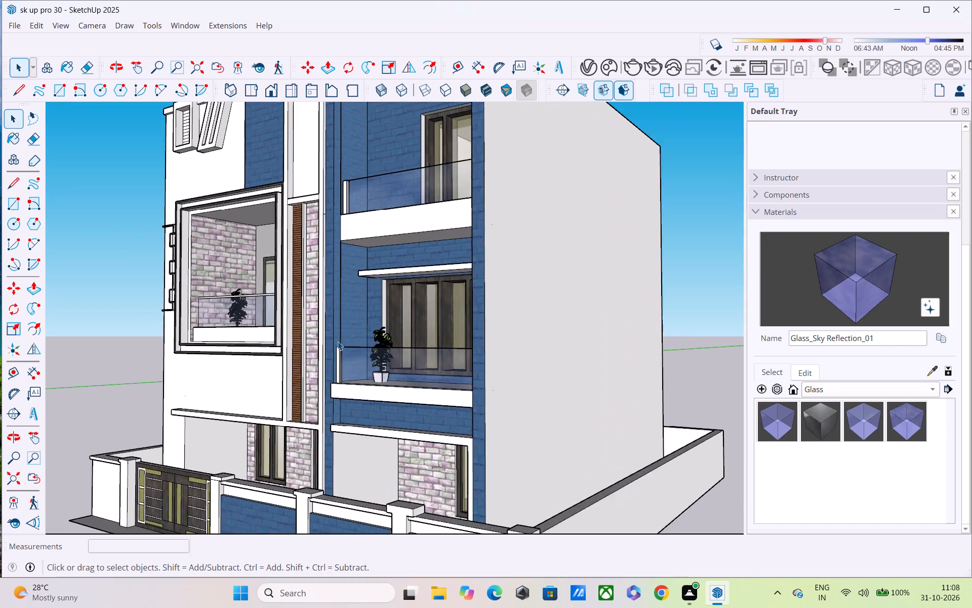
scroll(338, 341, "up", 4)
middle_click_drag(346, 358, 363, 397)
scroll(356, 396, "up", 3)
middle_click_drag(384, 423, 449, 424)
scroll(387, 426, "up", 1)
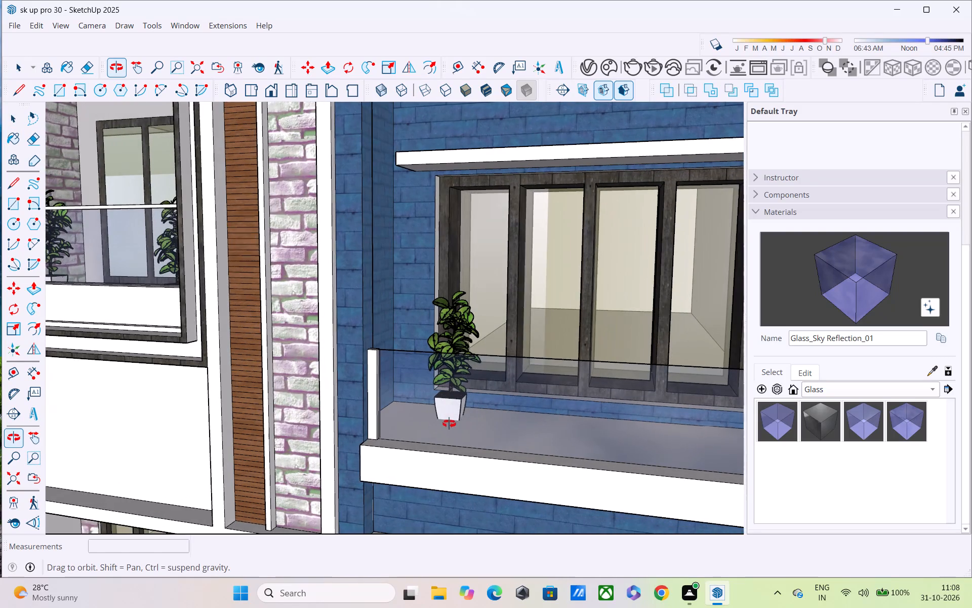
middle_click_drag(449, 424, 452, 422)
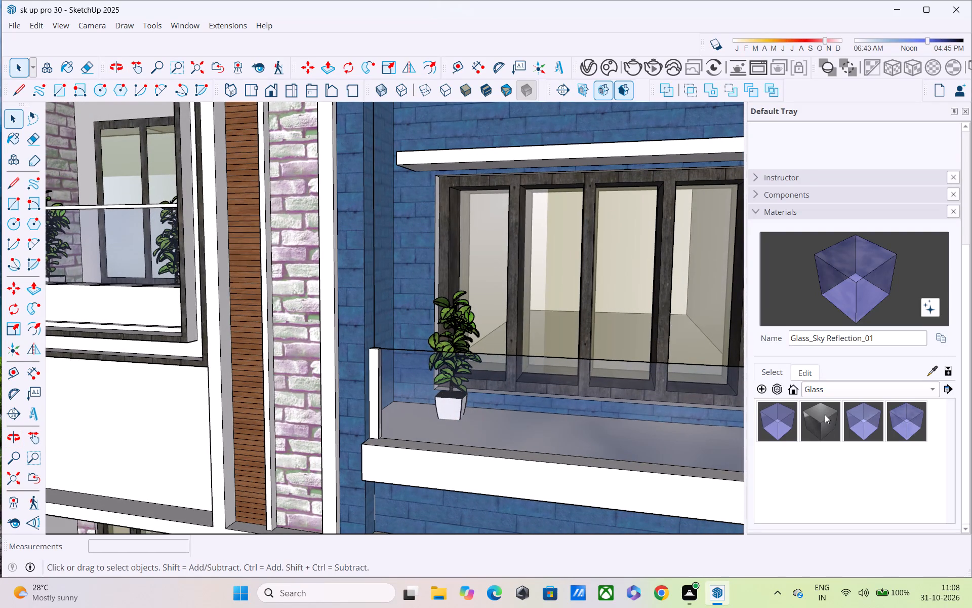
left_click(822, 394)
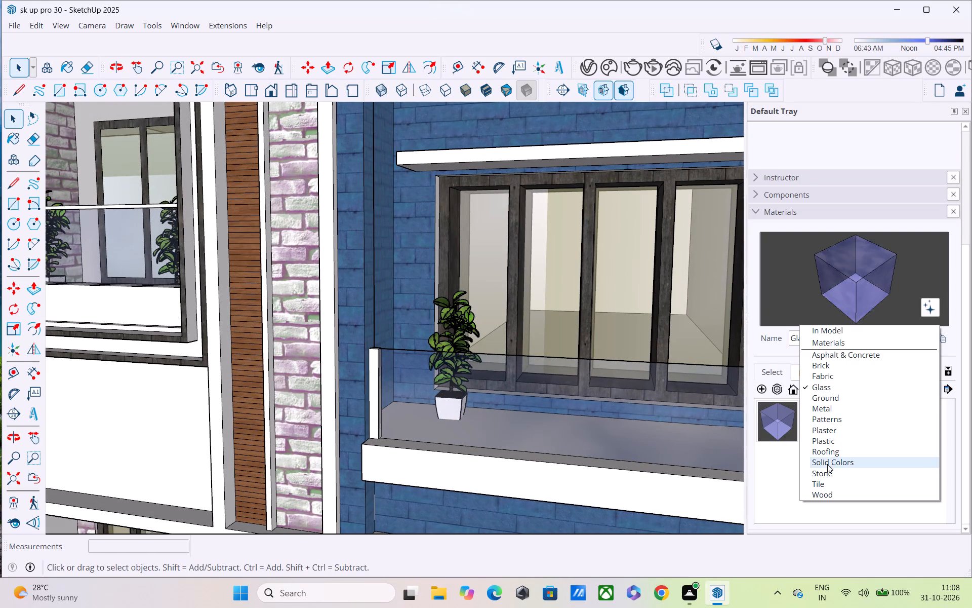
left_click(829, 407)
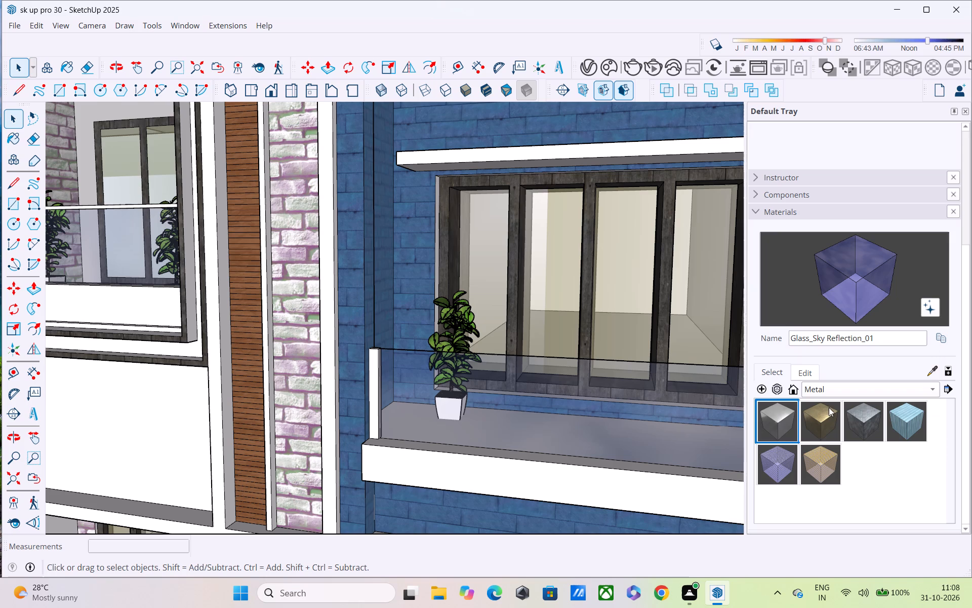
left_click(853, 417)
left_click(371, 399)
Paint the front of the upper blue-brick balcony's railing post with the same Metal_32_1K.
scroll(380, 390, "up", 1)
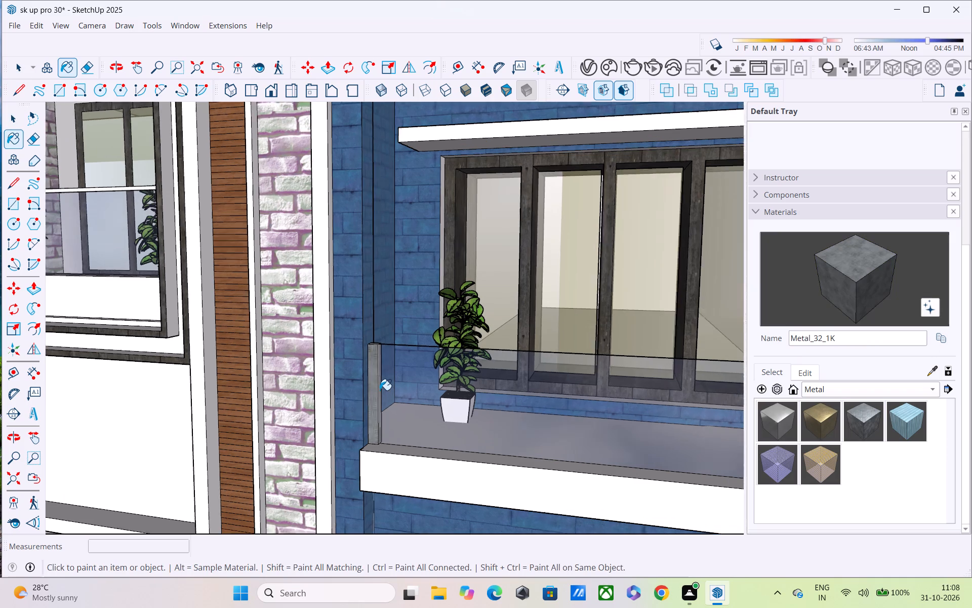
scroll(380, 390, "up", 4)
scroll(372, 384, "down", 4)
middle_click_drag(372, 382, 327, 548, "shift")
middle_click_drag(327, 379, 327, 566, "shift")
middle_click_drag(333, 381, 346, 534)
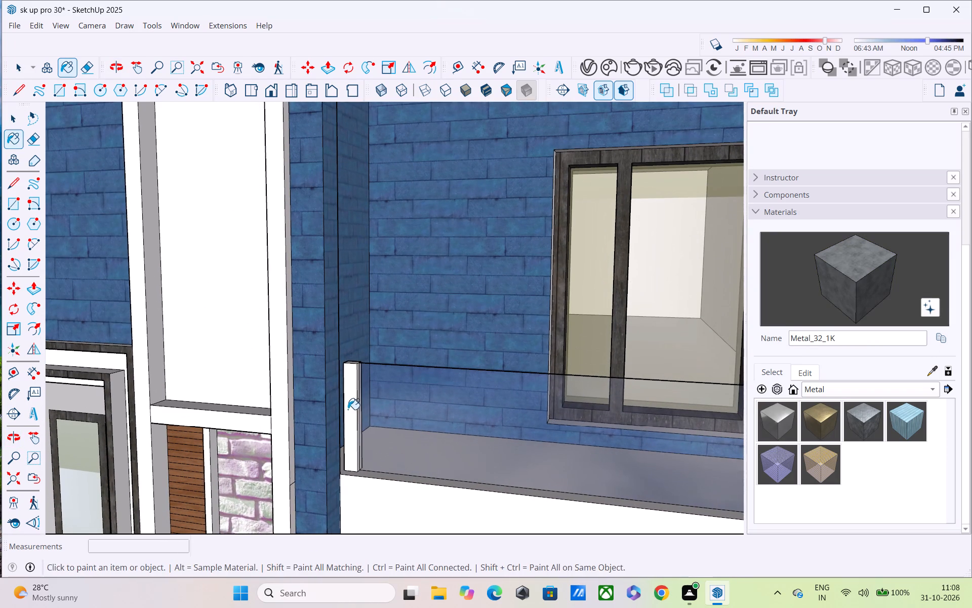
left_click(348, 405)
Examine the upper blue-brick balcony's post and glass railing up close and from different angles.
scroll(358, 392, "up", 1)
scroll(358, 392, "down", 4)
middle_click_drag(362, 408, 178, 282)
scroll(177, 281, "up", 1)
scroll(178, 281, "down", 2)
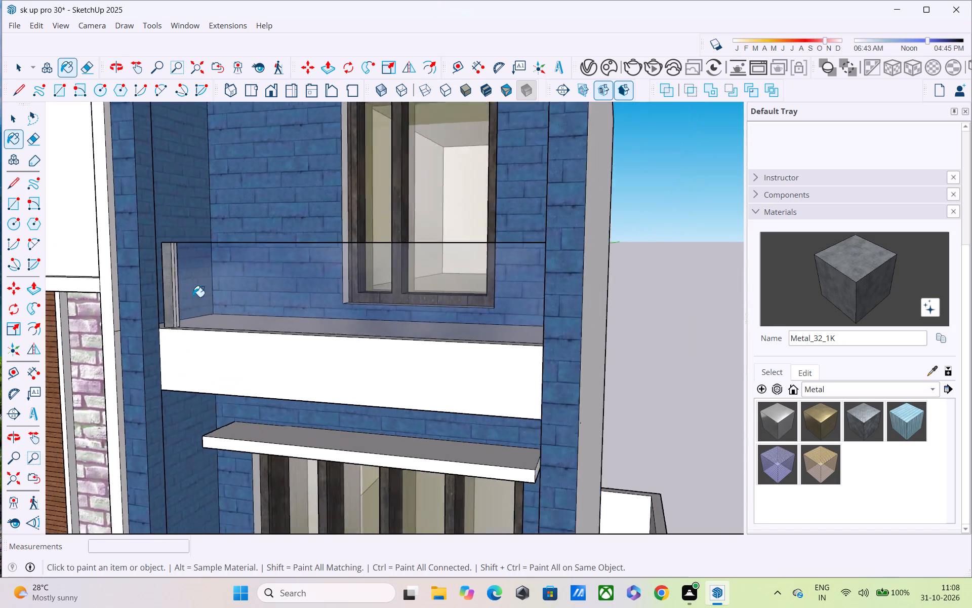
scroll(193, 297, "down", 3)
middle_click_drag(226, 317, 388, 305)
scroll(426, 305, "down", 3)
middle_click_drag(426, 304, 437, 354)
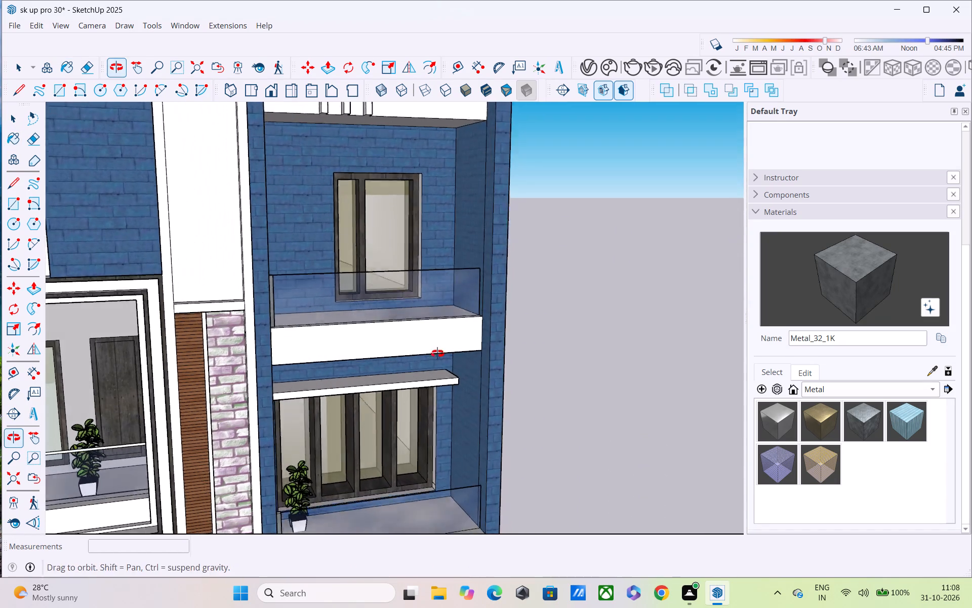
Copy the potted plant from the lower blue-brick balcony onto the upper blue-brick balcony's floor, near its railing post.
middle_click_drag(437, 354, 438, 357)
middle_click_drag(431, 356, 366, 265)
middle_click_drag(364, 306, 362, 161, "shift")
middle_click_drag(371, 332, 359, 224)
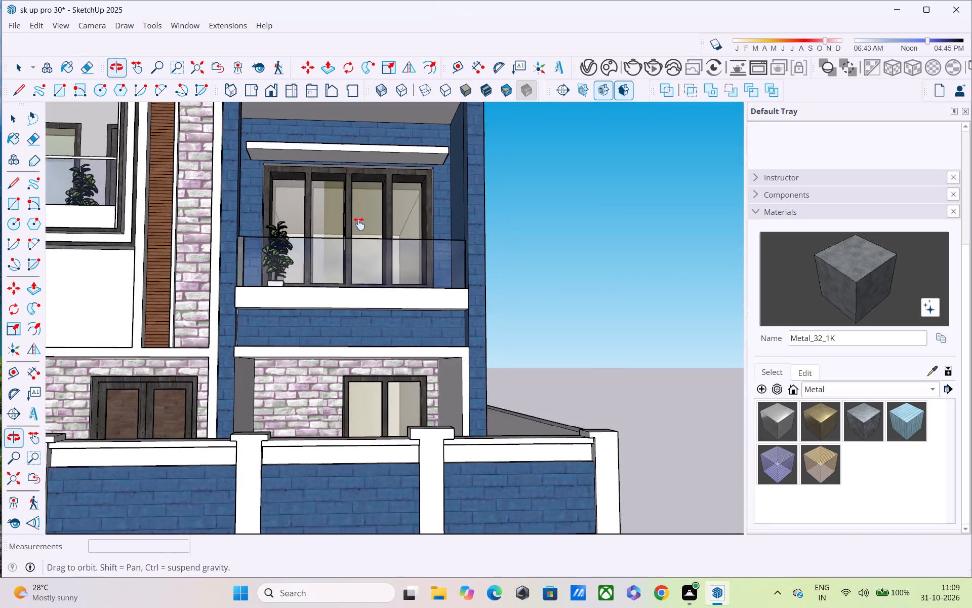
middle_click_drag(359, 224, 358, 221)
middle_click_drag(328, 255, 315, 346)
key("space")
left_click(279, 213)
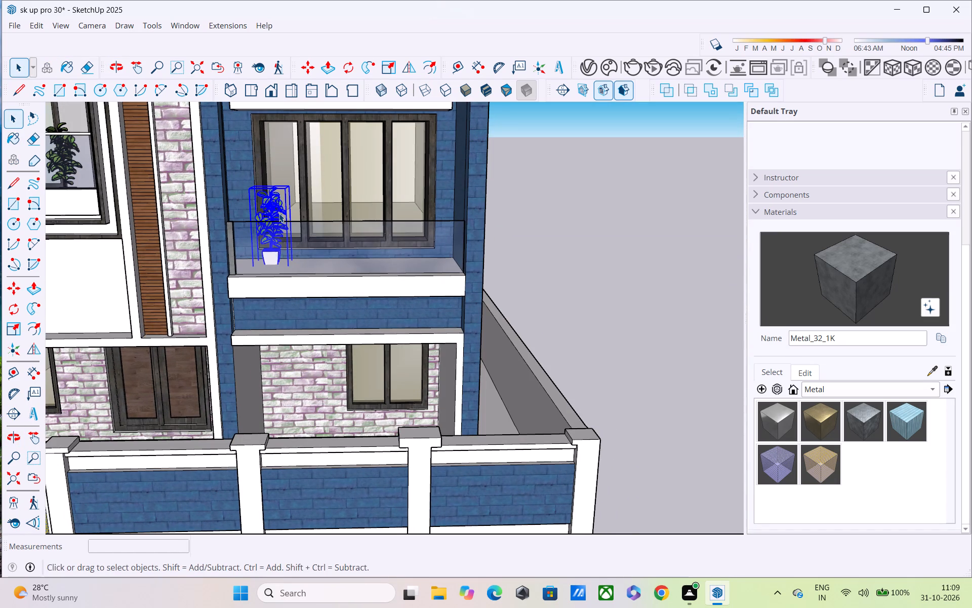
key("m")
middle_click_drag(276, 220, 271, 392)
scroll(281, 281, "up", 4)
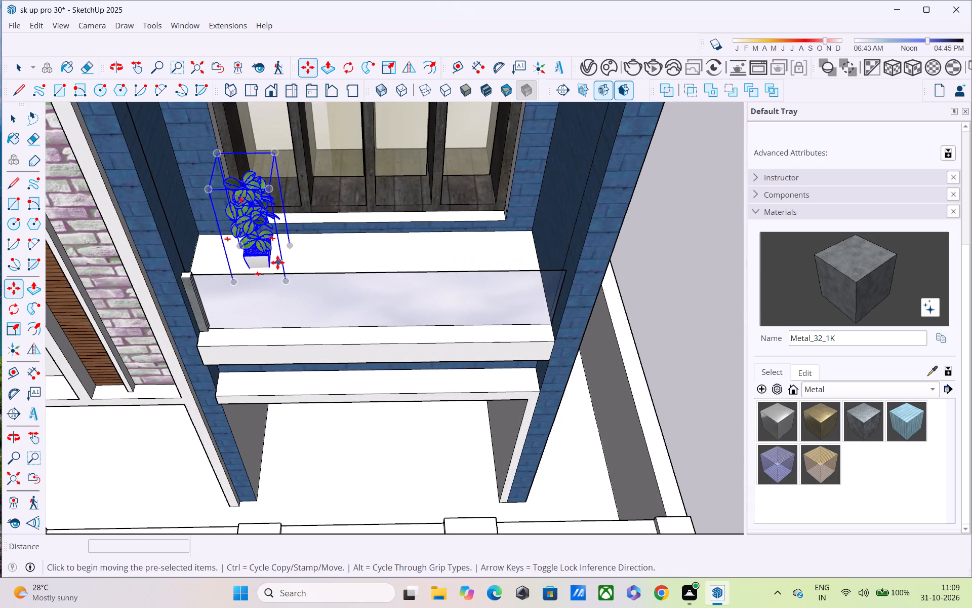
left_click(270, 269)
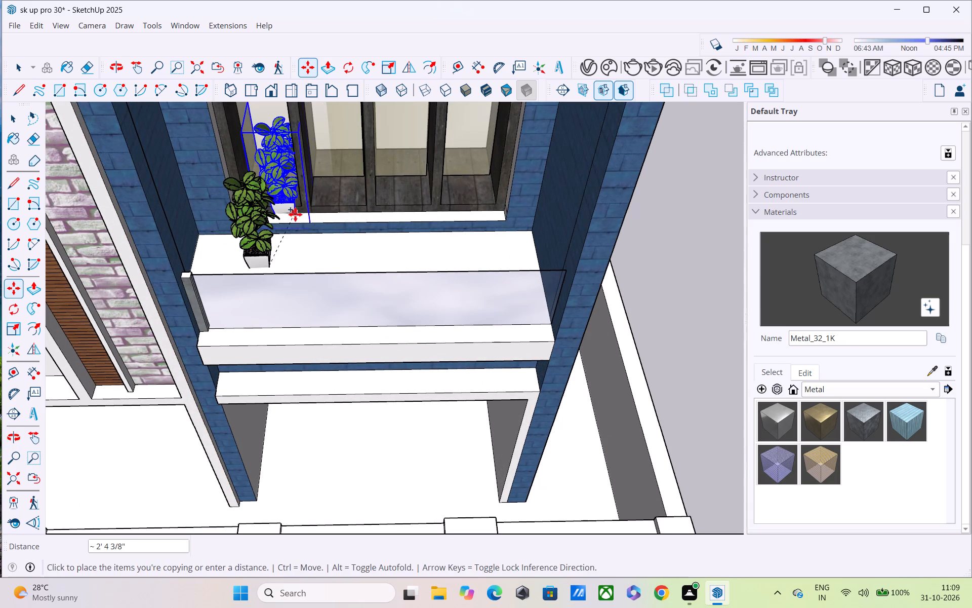
middle_click_drag(287, 227, 304, 455, "shift")
middle_click_drag(306, 247, 301, 420)
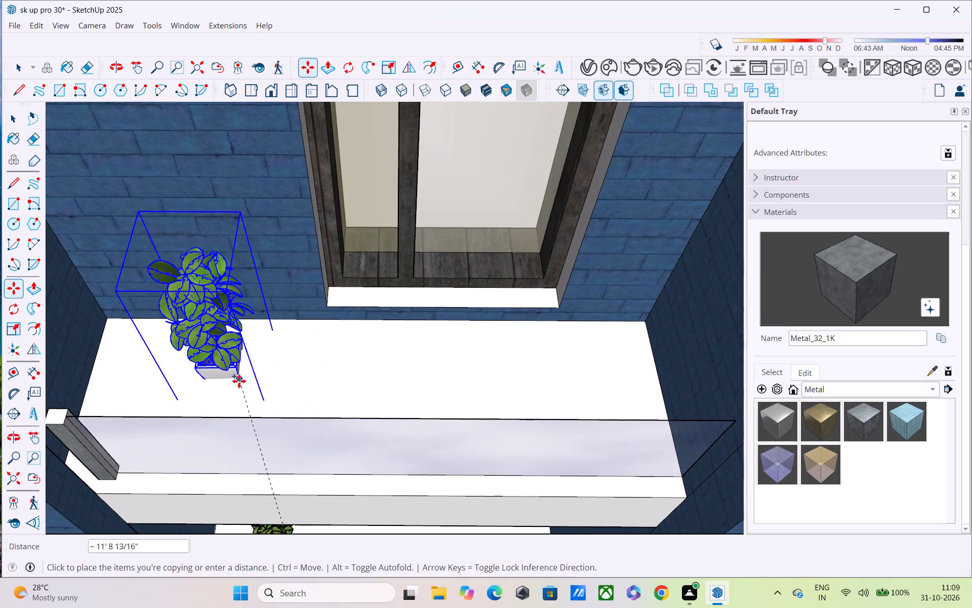
left_click(233, 390)
middle_click_drag(247, 410, 259, 280)
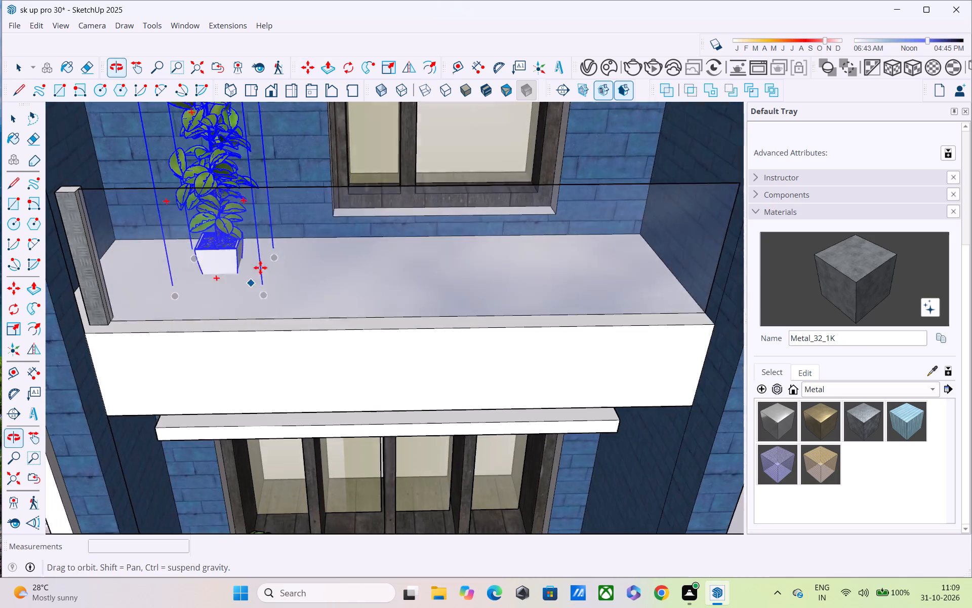
scroll(265, 256, "down", 6)
middle_click_drag(272, 341, 279, 256)
scroll(282, 254, "down", 5, "shift")
scroll(314, 238, "up", 1)
scroll(314, 256, "down", 3)
middle_click_drag(309, 310, 310, 275)
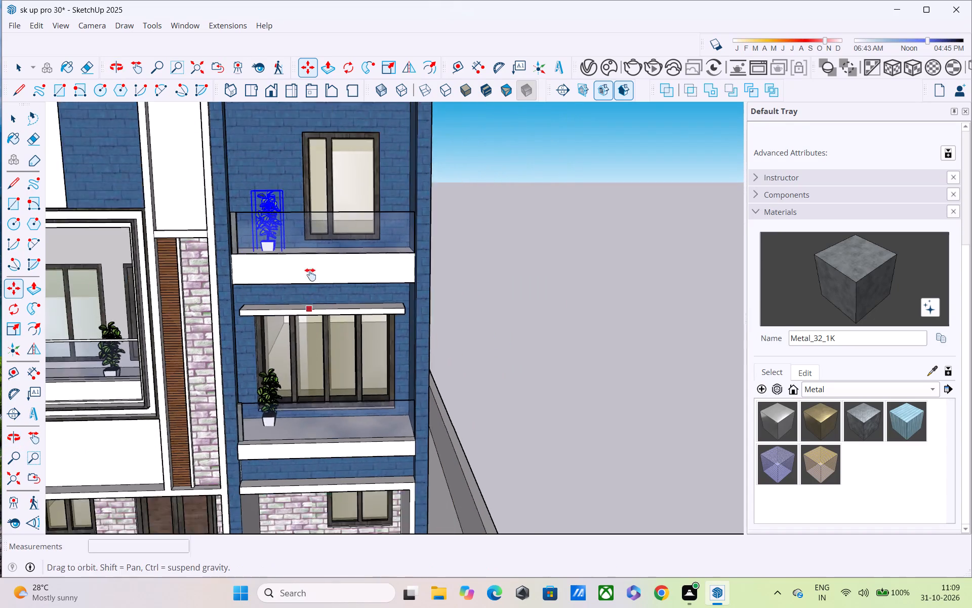
middle_click_drag(310, 275, 329, 195)
key("space")
Import the SketchUp file "tree" from the Downloads folder.
scroll(510, 276, "down", 1)
middle_click_drag(510, 279, 582, 289, "shift")
scroll(582, 280, "down", 4)
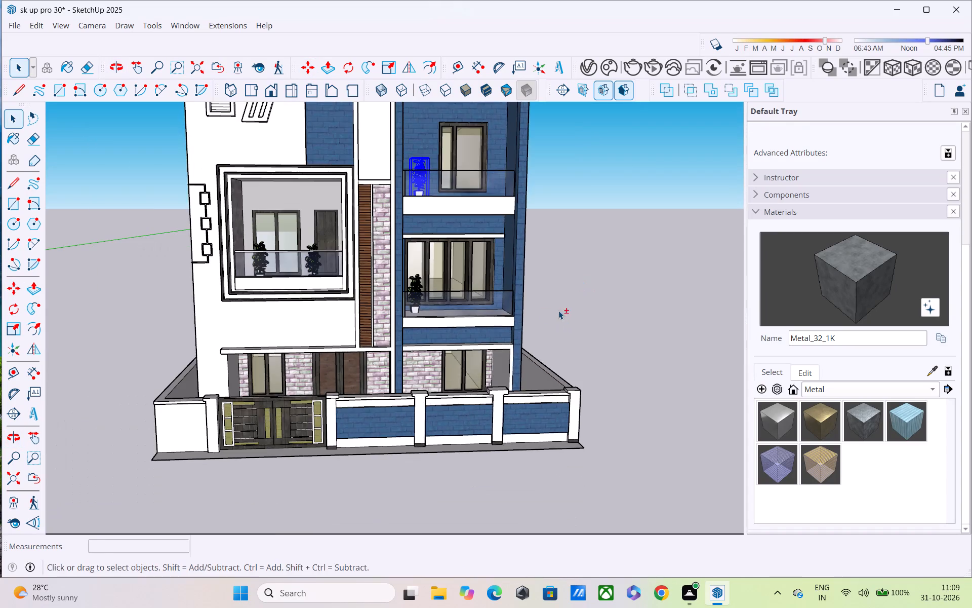
middle_click_drag(557, 310, 556, 274, "shift")
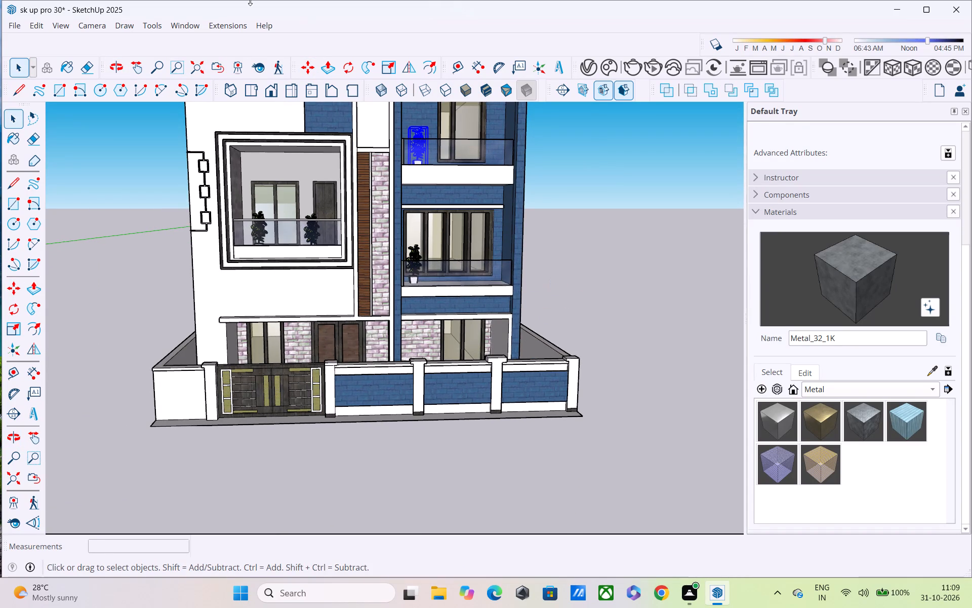
left_click(13, 25)
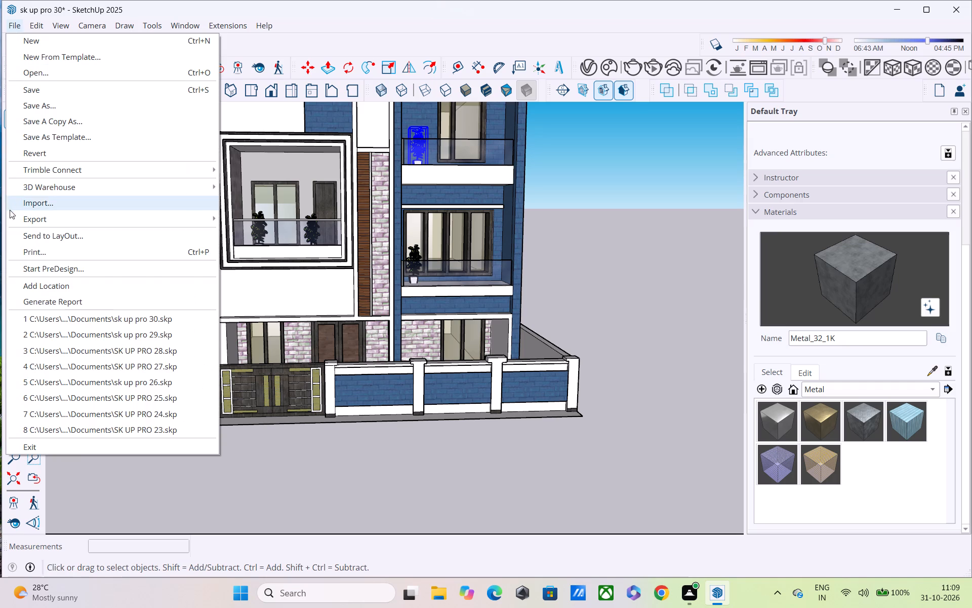
left_click(35, 198)
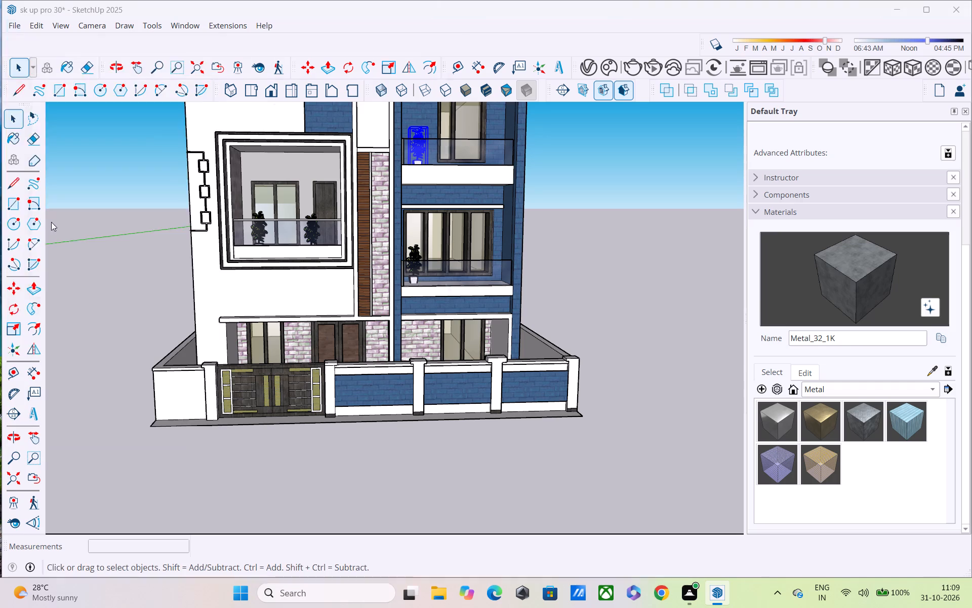
scroll(141, 218, "down", 5)
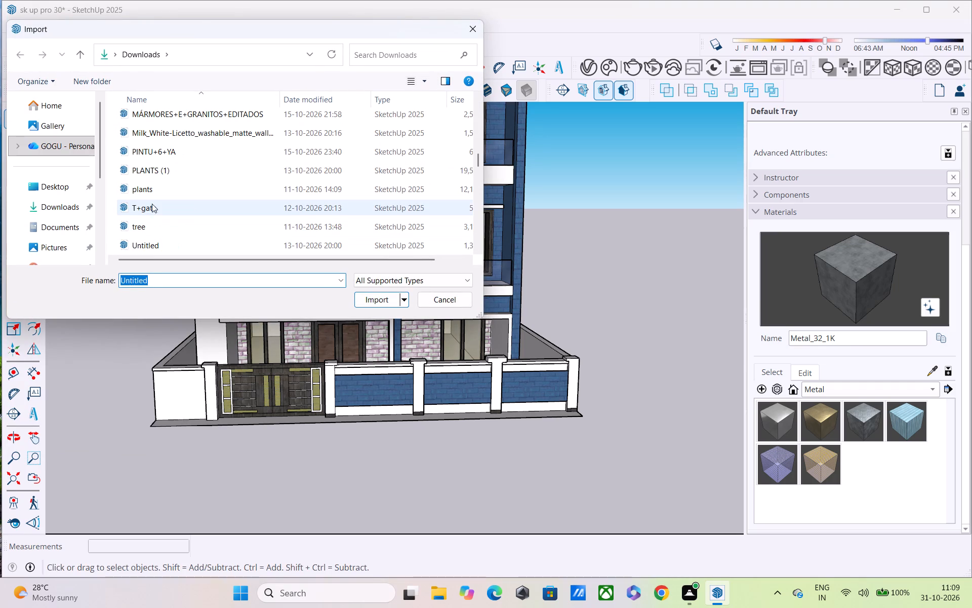
left_click(161, 225)
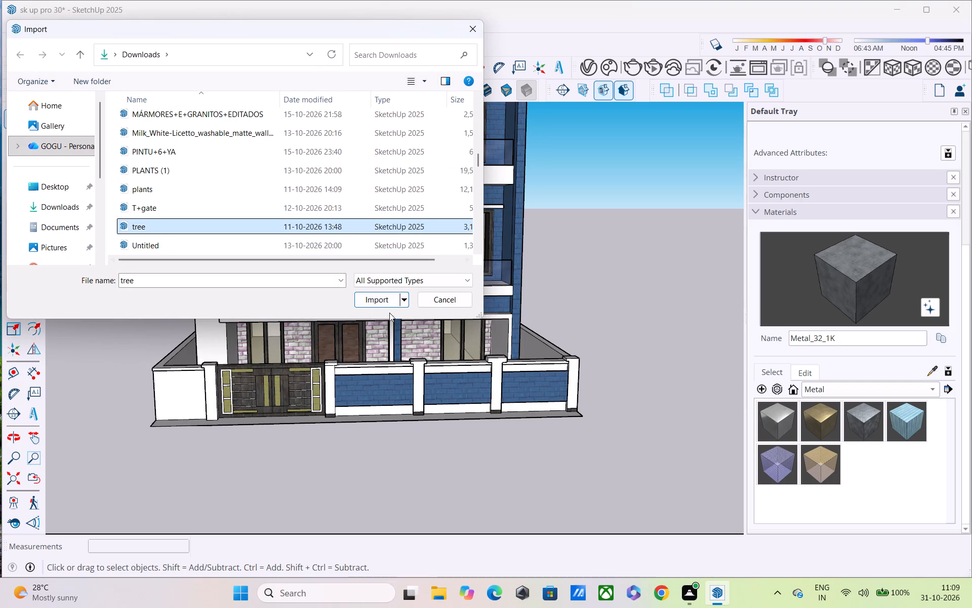
left_click(389, 303)
Place the imported flowering tree with its wooden planter in the front yard, just behind the blue-brick boundary wall.
middle_click_drag(466, 366, 421, 434)
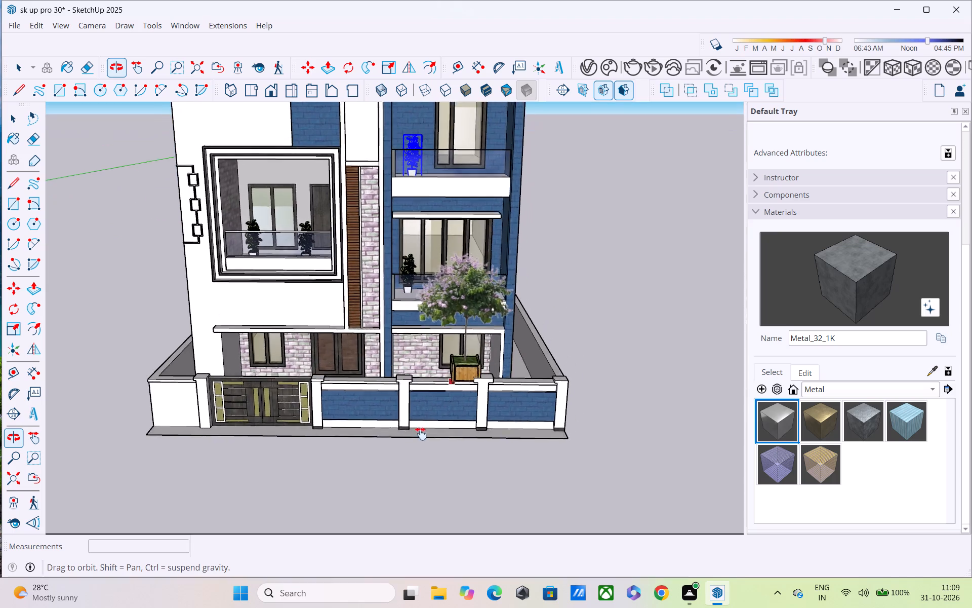
middle_click_drag(421, 434, 388, 500)
scroll(389, 486, "up", 8)
scroll(376, 431, "up", 1)
middle_click_drag(373, 432, 218, 465)
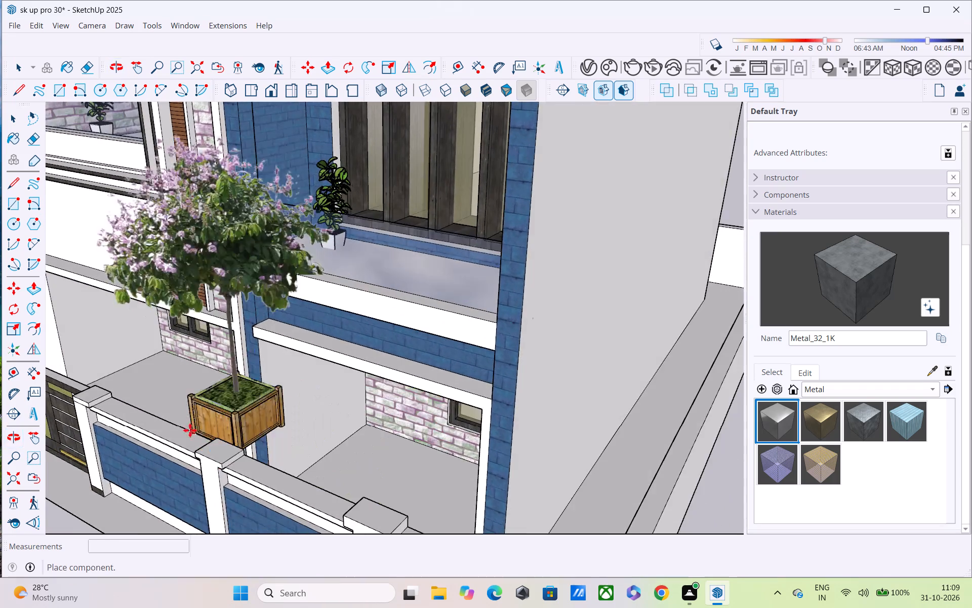
scroll(182, 420, "up", 3)
middle_click_drag(177, 410, 379, 421)
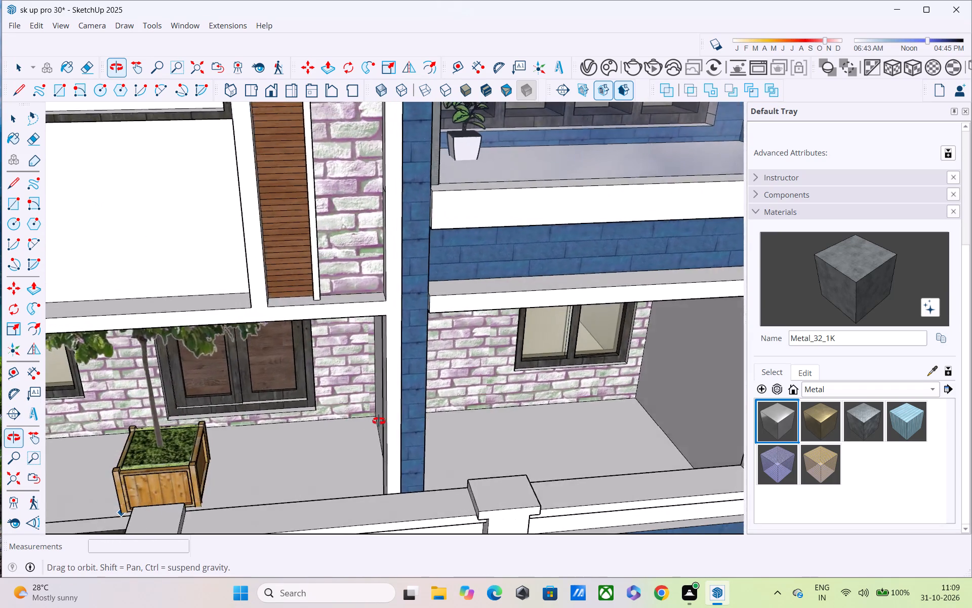
middle_click_drag(379, 421, 388, 391)
scroll(374, 403, "down", 4)
middle_click_drag(404, 446, 293, 421)
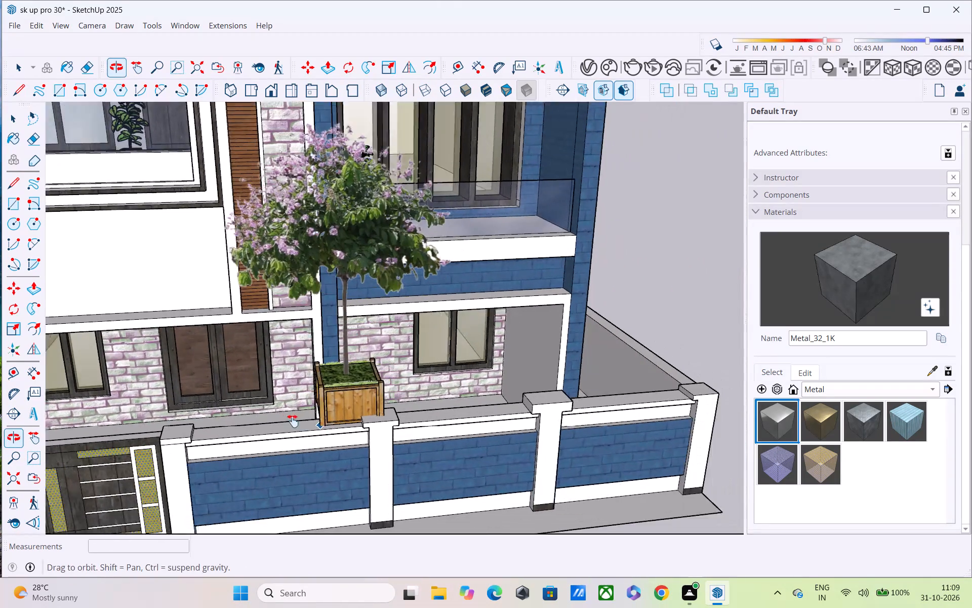
middle_click_drag(293, 421, 181, 383)
middle_click_drag(452, 432, 422, 513)
scroll(435, 428, "up", 5)
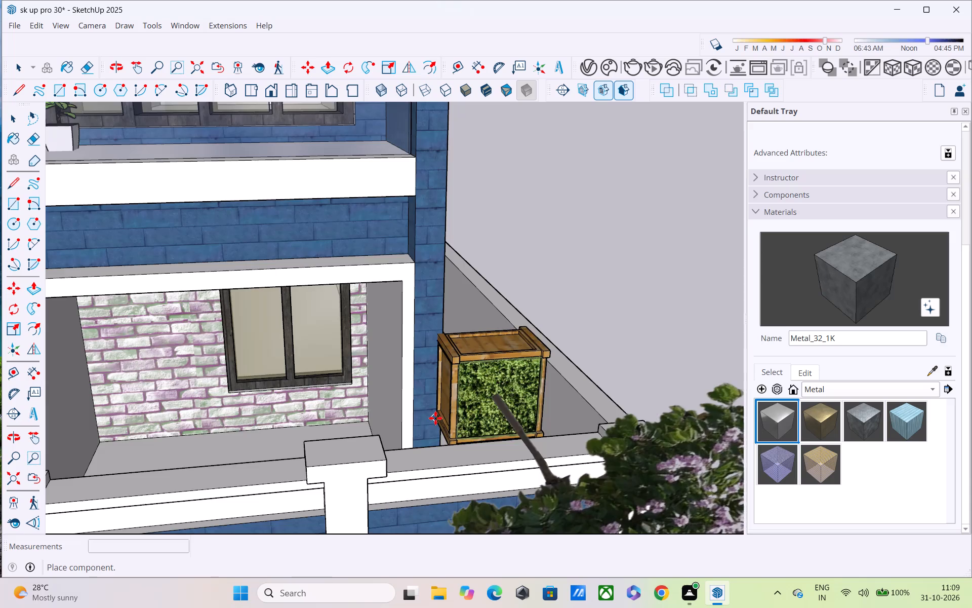
scroll(436, 417, "up", 4)
middle_click_drag(445, 402, 323, 386)
scroll(345, 377, "up", 3)
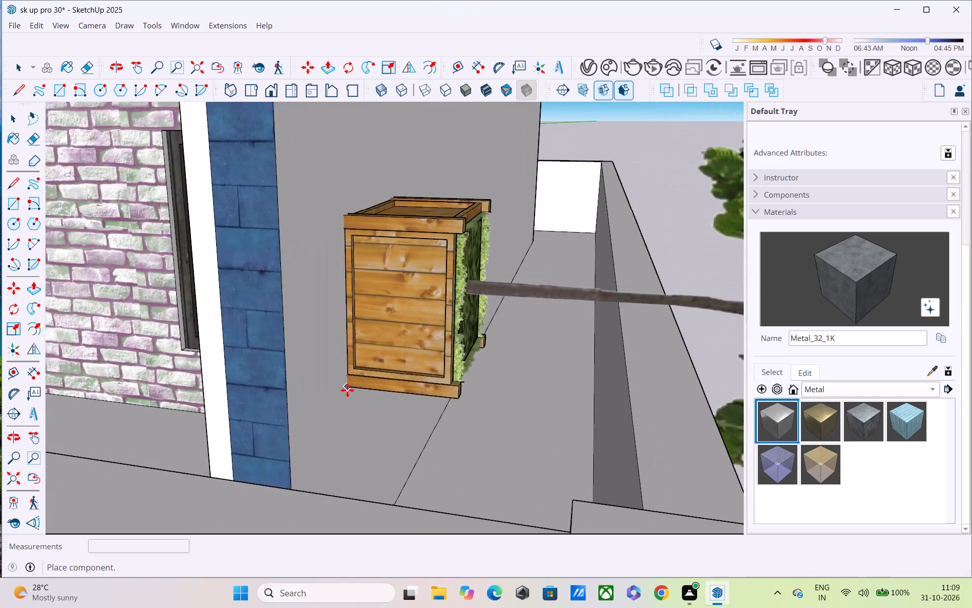
middle_click_drag(347, 403, 143, 535)
scroll(118, 509, "up", 1)
scroll(117, 491, "down", 10)
middle_click_drag(146, 476, 325, 453)
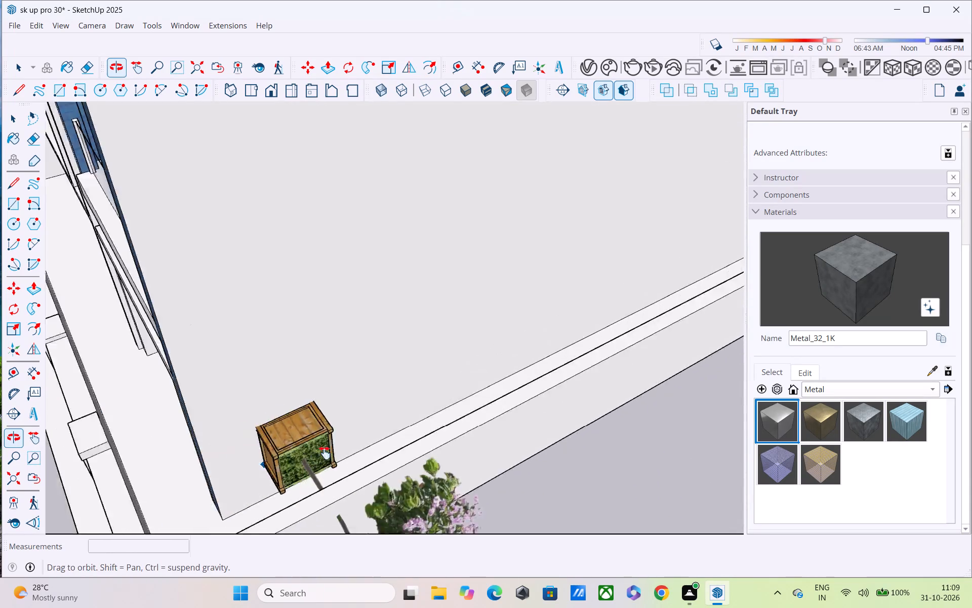
middle_click_drag(325, 453, 477, 422)
scroll(375, 448, "up", 5)
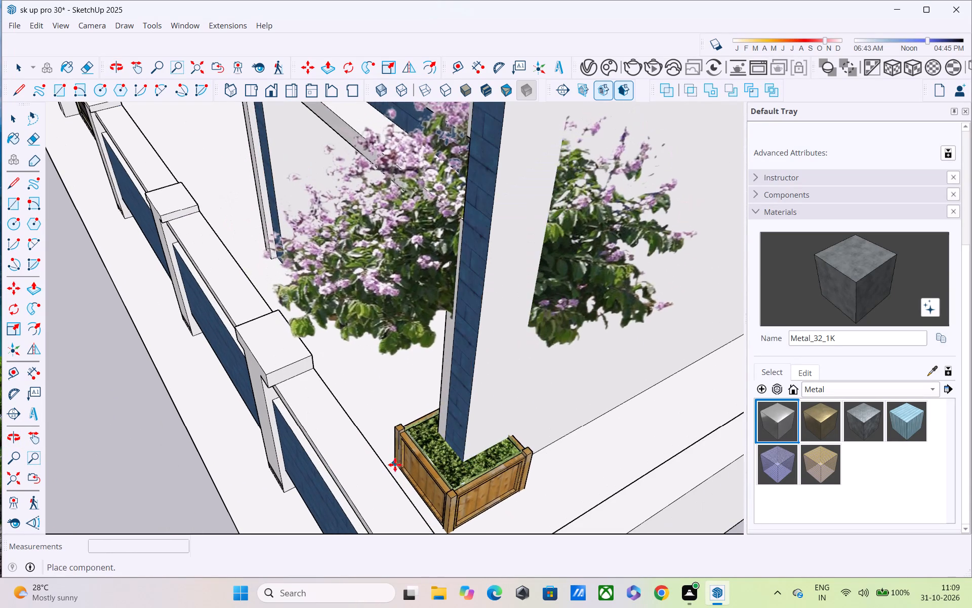
middle_click_drag(395, 465, 321, 441)
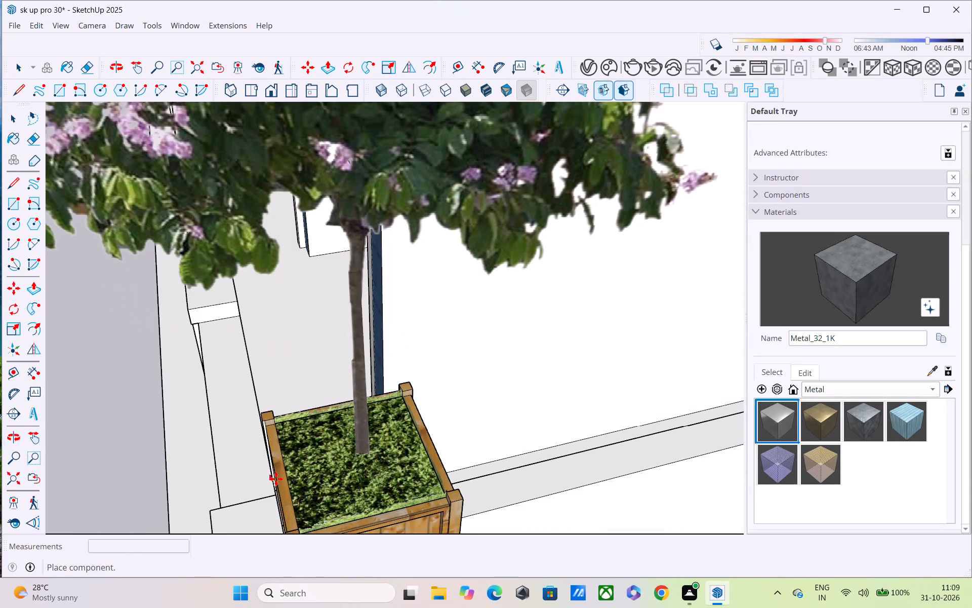
scroll(276, 467, "up", 3)
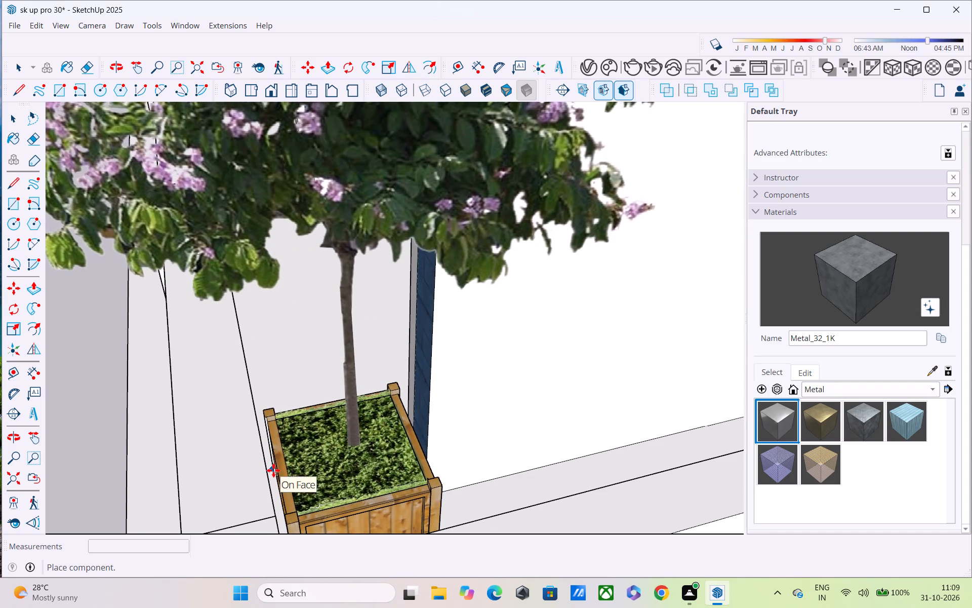
middle_click_drag(254, 386, 340, 486, "shift")
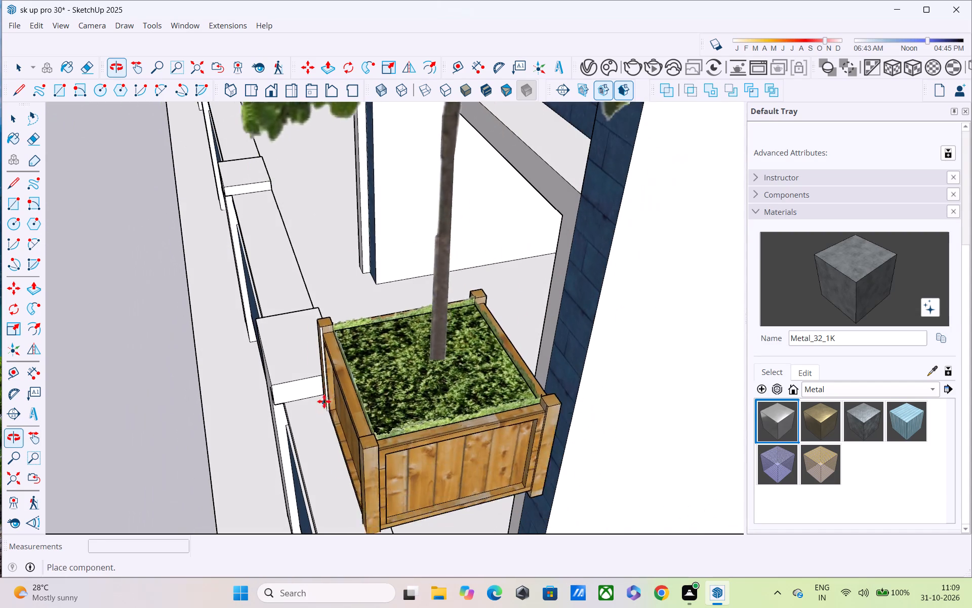
scroll(323, 362, "up", 12)
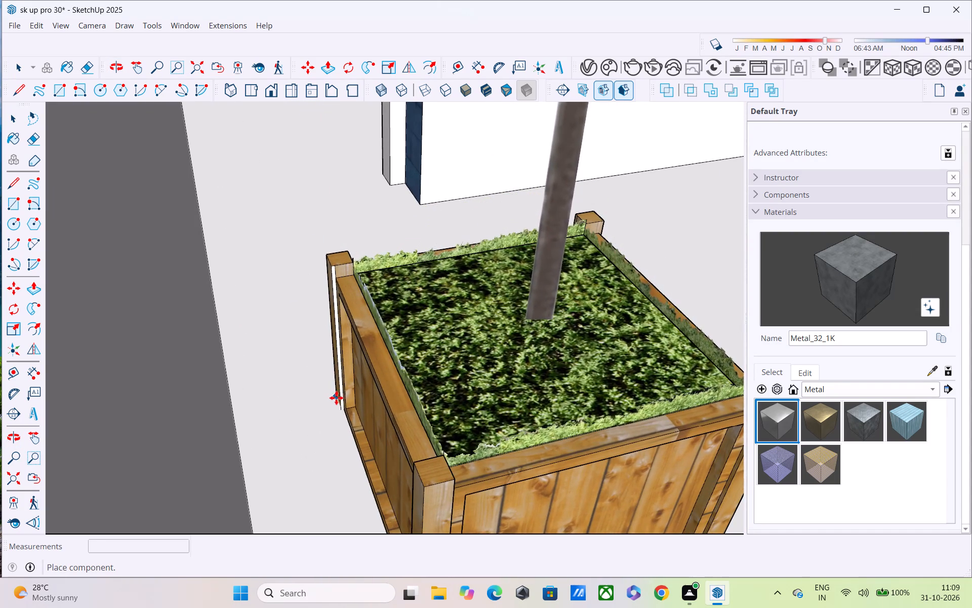
left_click(331, 395)
Nudge the placed flowering tree very slightly within the front yard with the Move tool.
scroll(328, 382, "down", 14)
middle_click_drag(321, 375, 501, 312)
scroll(503, 311, "up", 1)
scroll(504, 306, "down", 6)
middle_click_drag(497, 315, 765, 268)
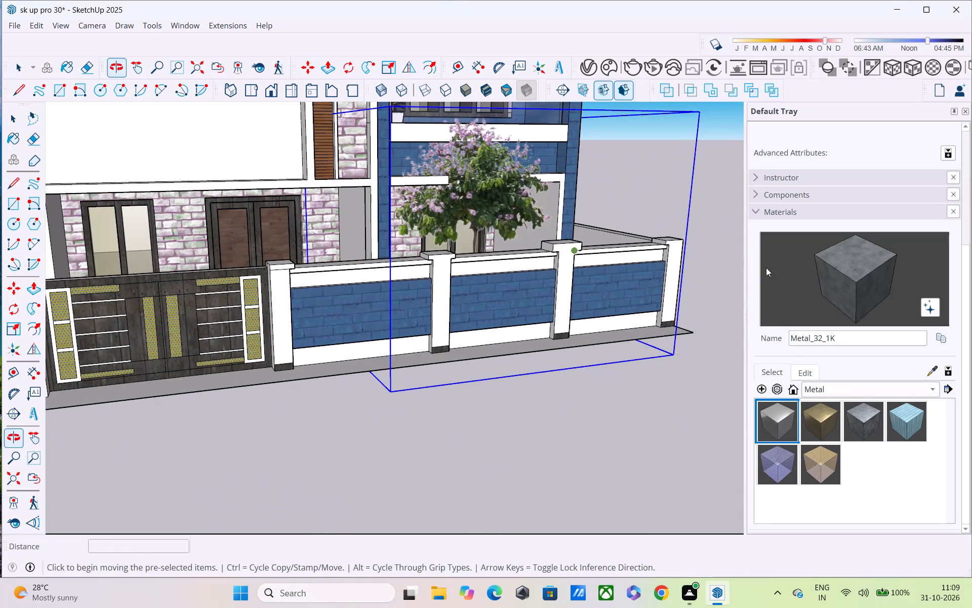
middle_click_drag(766, 268, 605, 283)
middle_click_drag(600, 285, 475, 281)
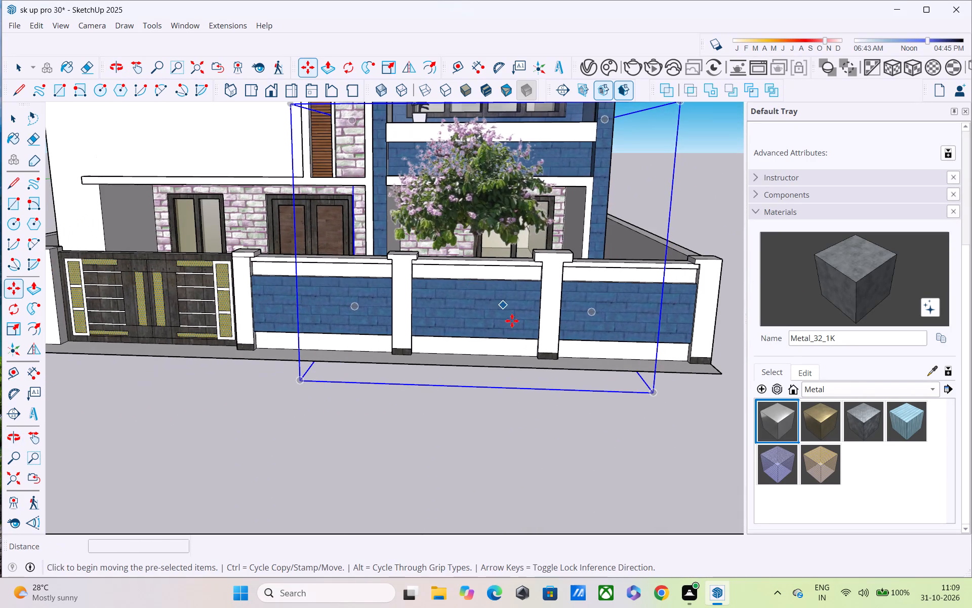
key("m")
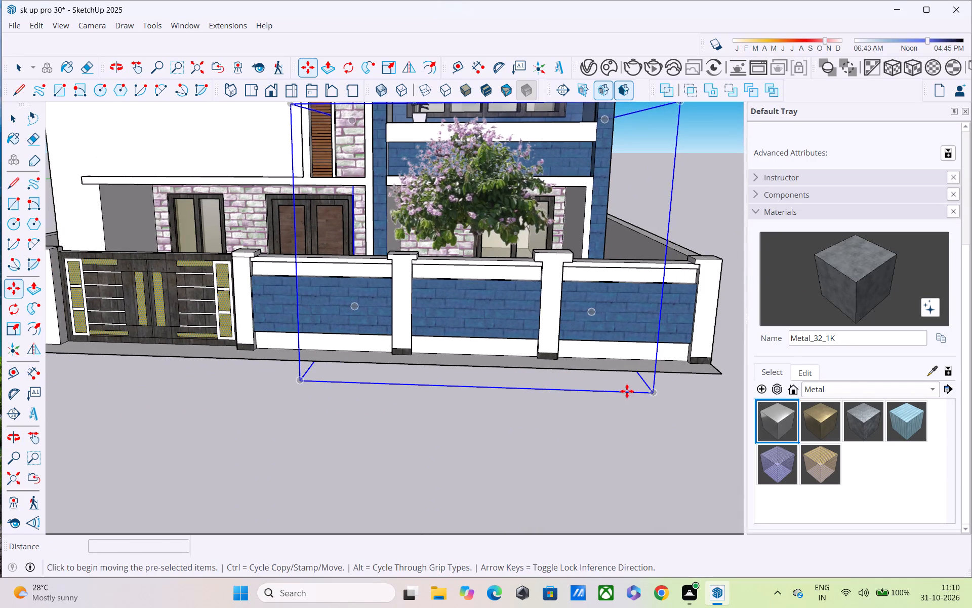
left_click_drag(487, 388, 487, 394)
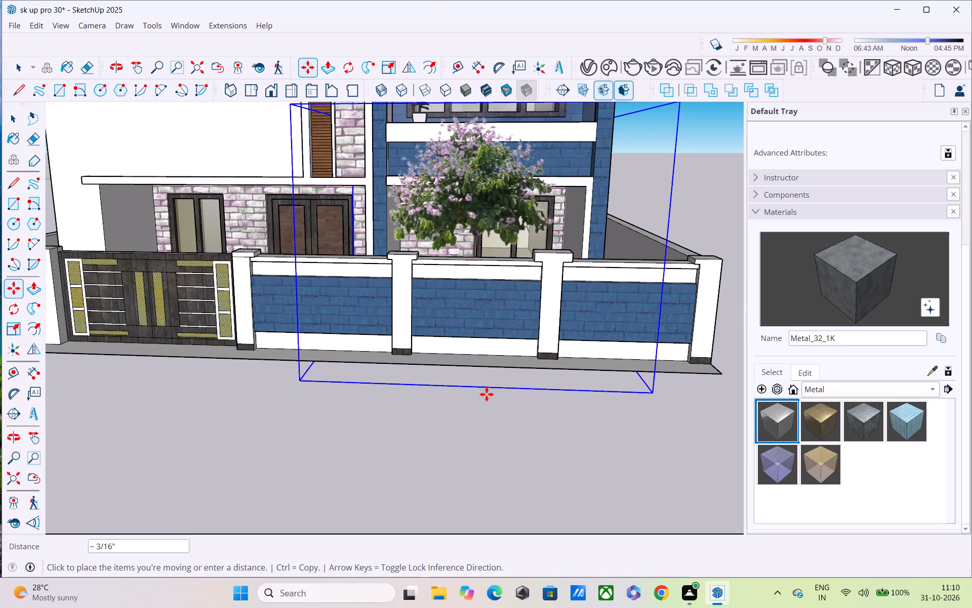
left_click_drag(487, 394, 485, 398)
Deselect the tree and examine its placement against the boundary wall and house front from several angles.
scroll(484, 390, "down", 6)
middle_click_drag(487, 391, 348, 373)
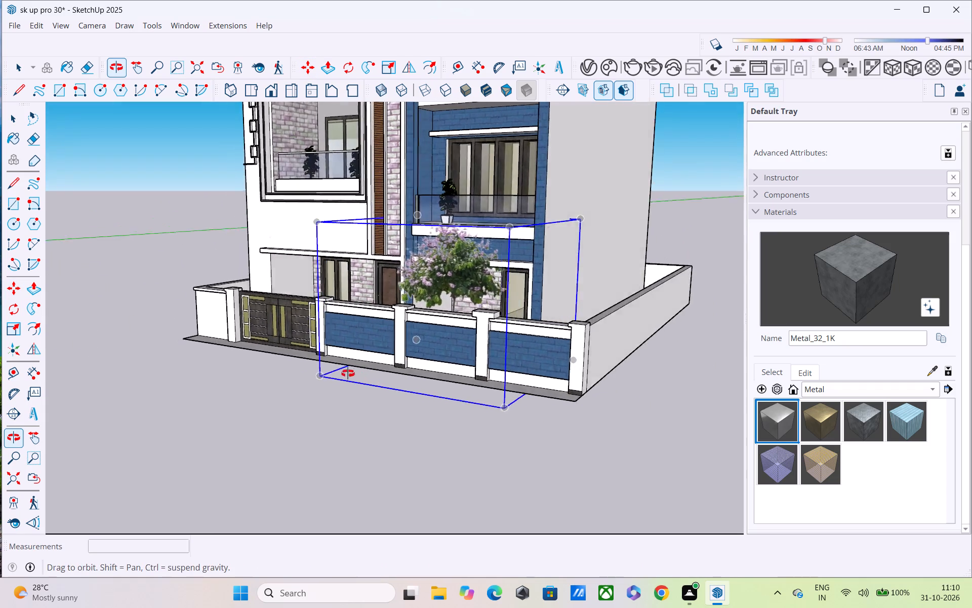
middle_click_drag(348, 373, 632, 372)
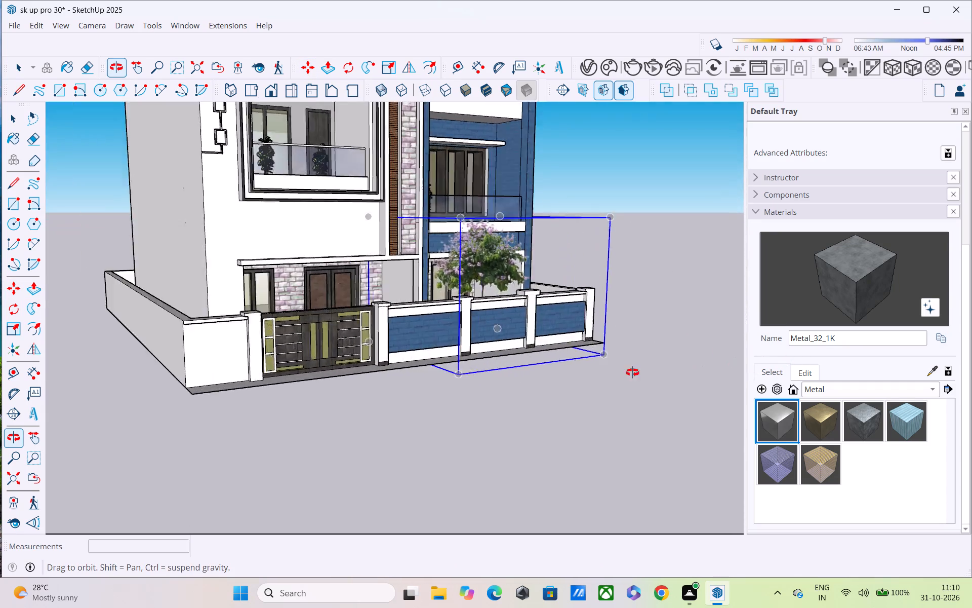
middle_click_drag(632, 372, 188, 396)
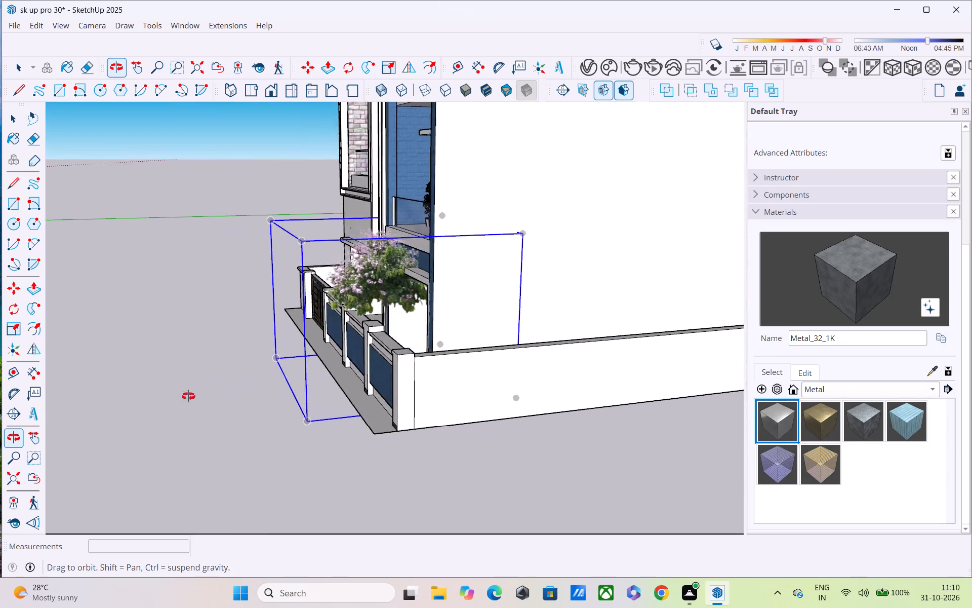
middle_click_drag(188, 396, 554, 380)
key("space")
left_click(628, 201)
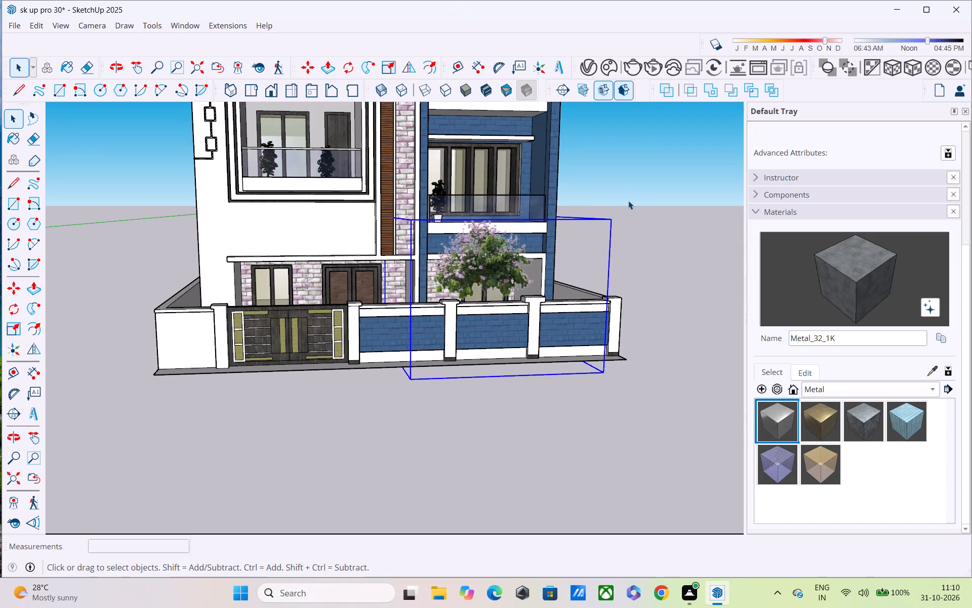
middle_click_drag(623, 315, 637, 316)
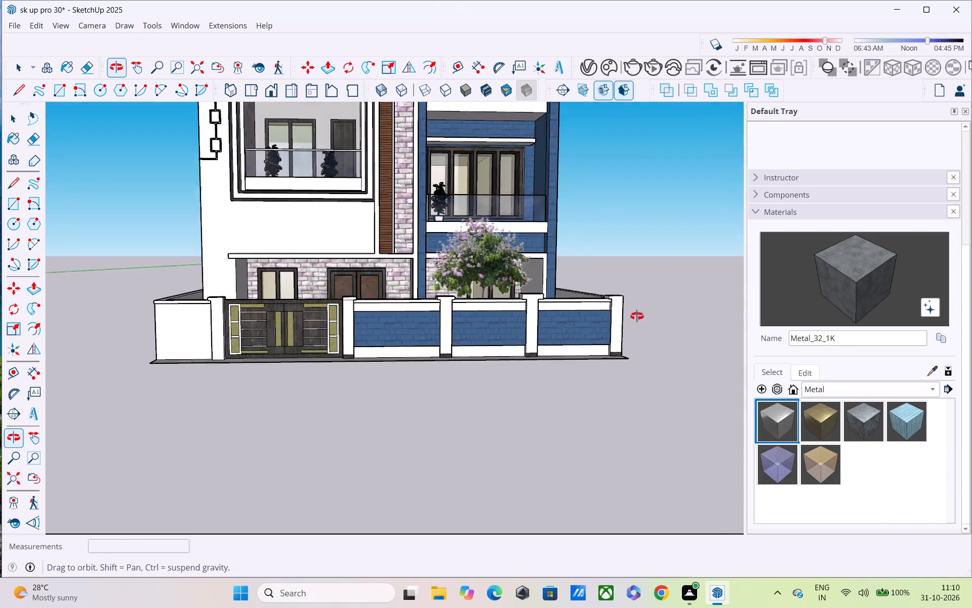
middle_click_drag(637, 316, 629, 337)
scroll(599, 324, "down", 6)
middle_click_drag(529, 307, 529, 332)
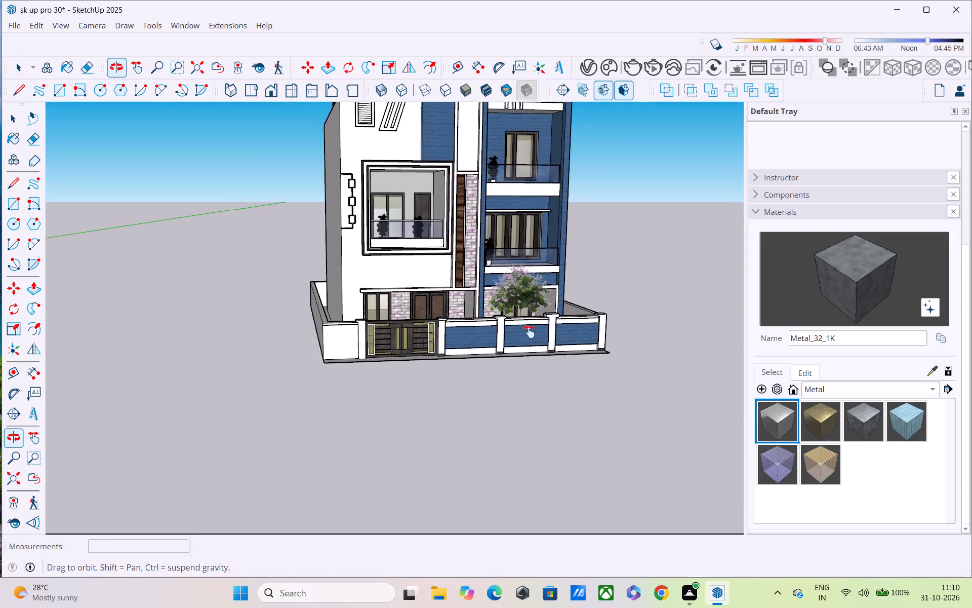
Save the house model with the flowering tree in place.
middle_click_drag(529, 332, 534, 392)
middle_click_drag(523, 372, 495, 340)
scroll(495, 333, "down", 2)
middle_click_drag(495, 333, 433, 368)
scroll(372, 368, "up", 5)
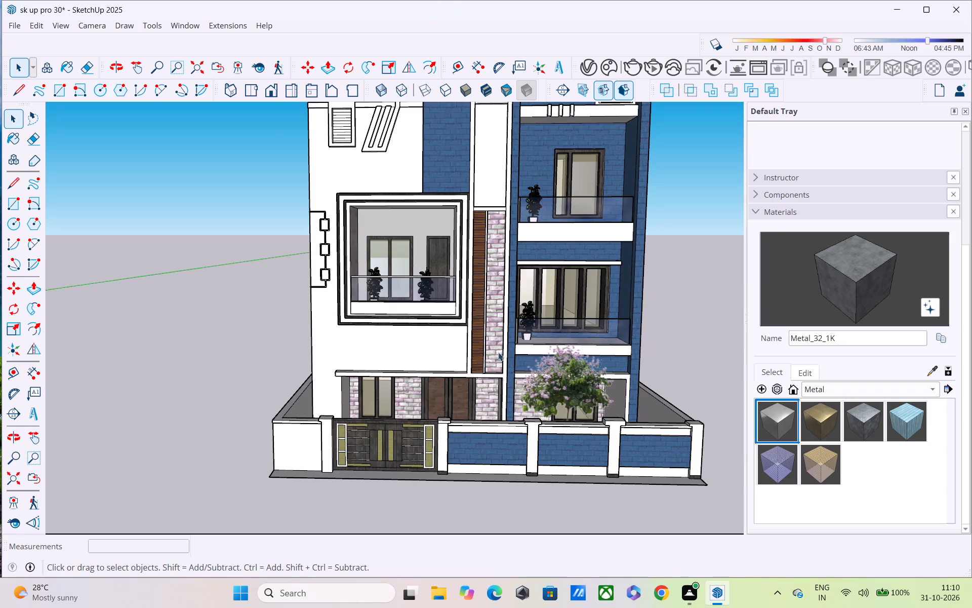
scroll(498, 352, "down", 4)
middle_click_drag(481, 350, 403, 324)
key("ctrl+s")
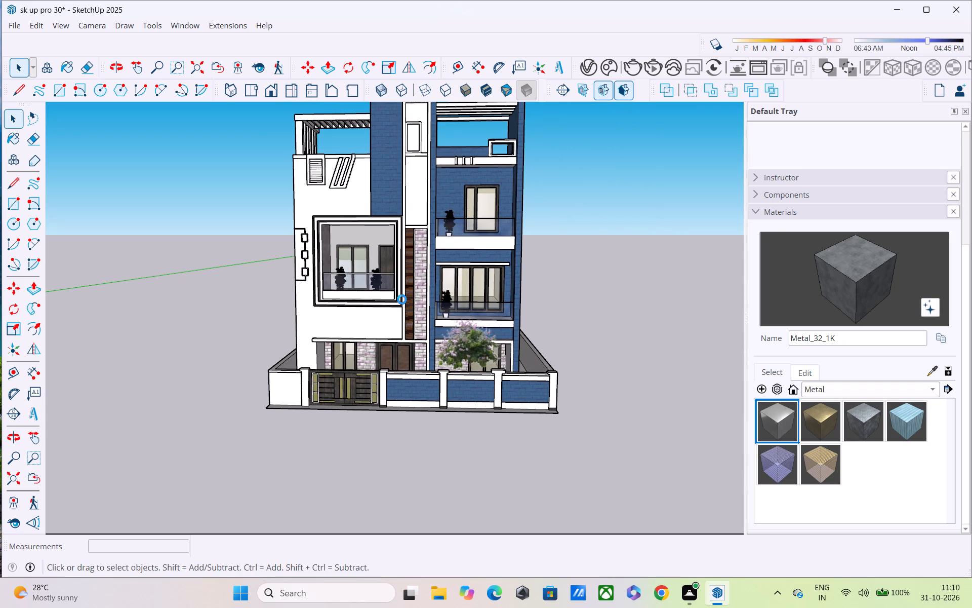
Paint the white front wall with M01_Silver_Fog from Solid Colors, and replace it with M02_Ash_Whisper.
left_click(830, 393)
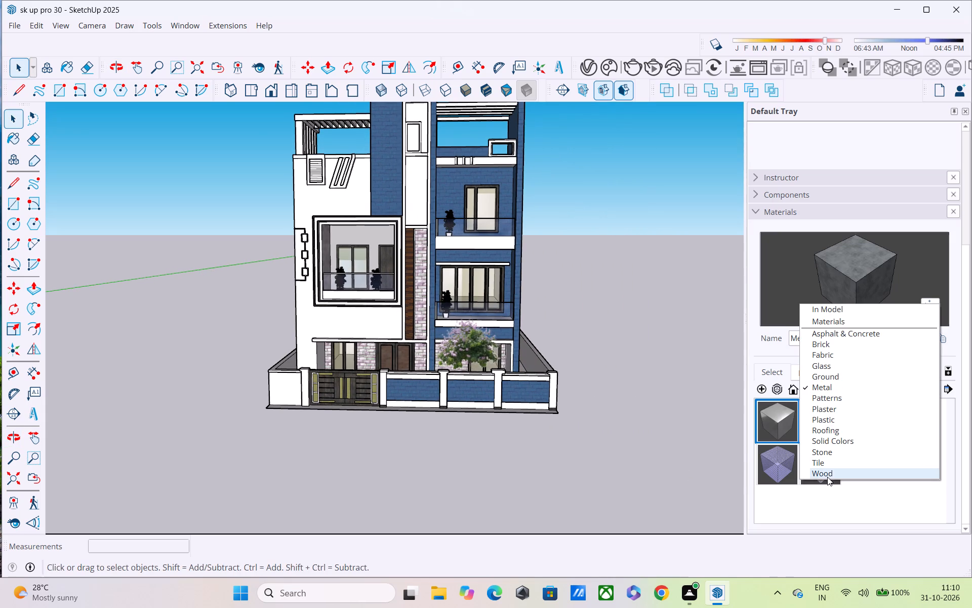
left_click(827, 441)
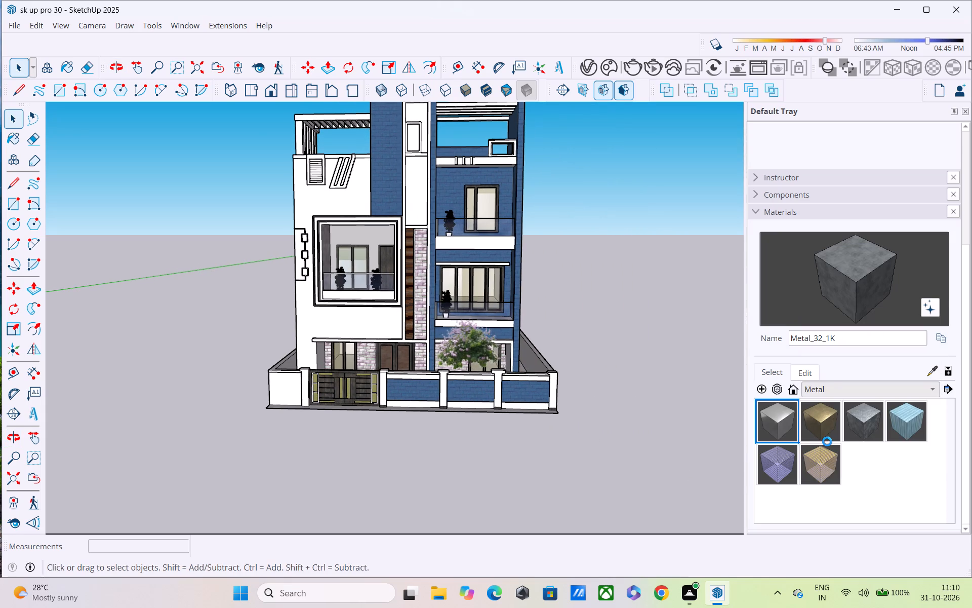
scroll(824, 437, "down", 11)
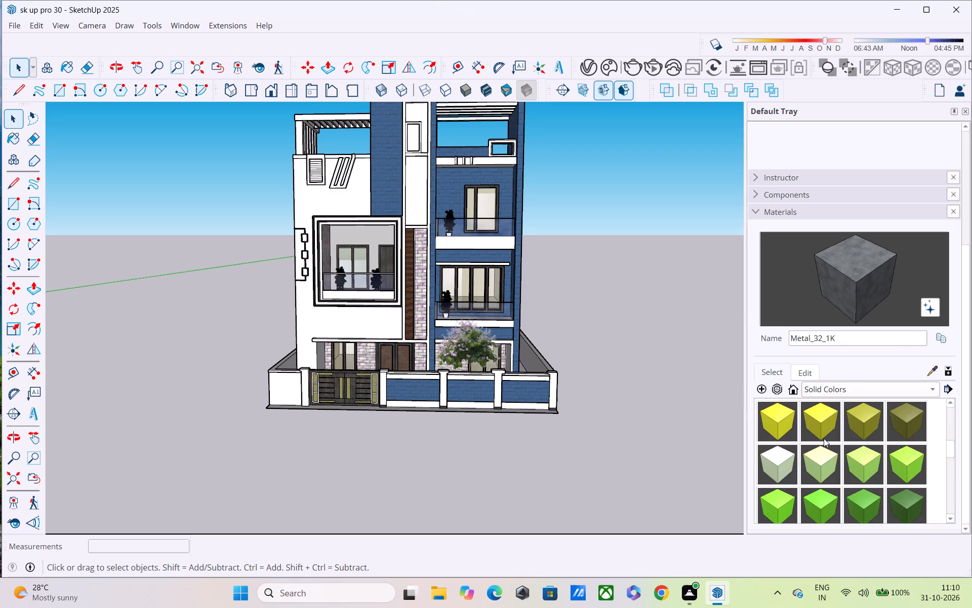
scroll(824, 438, "down", 12)
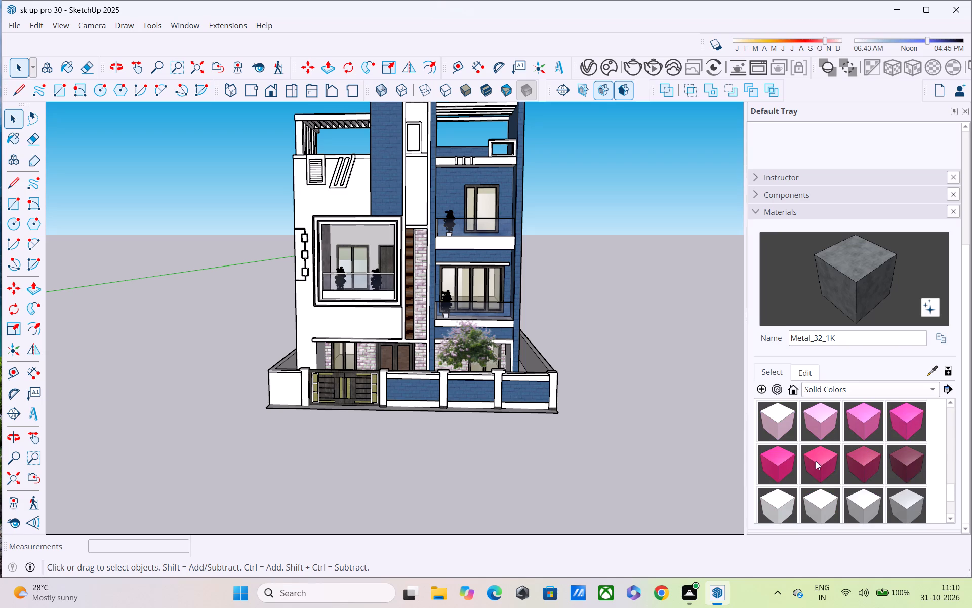
left_click(815, 509)
left_click(351, 329)
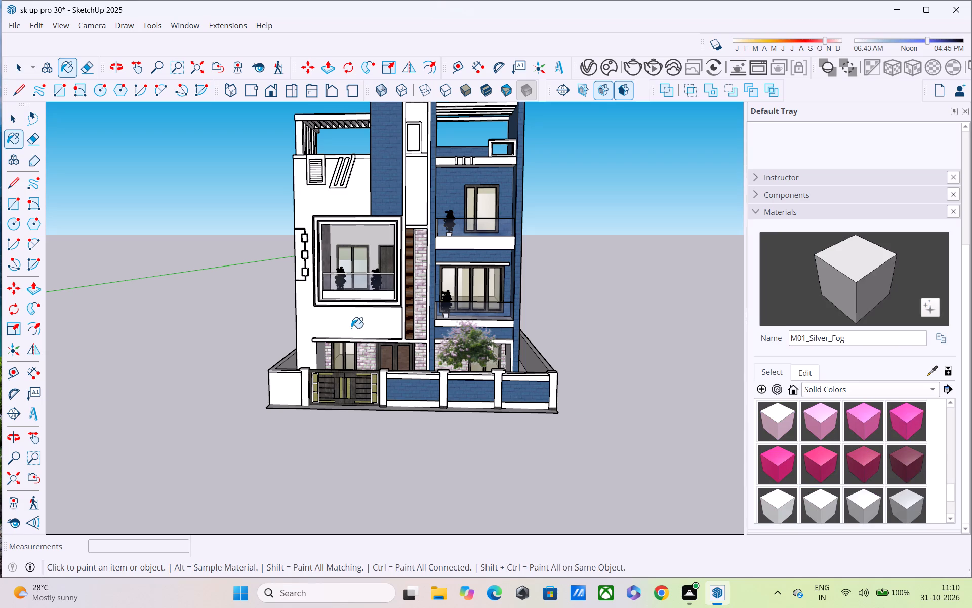
left_click(873, 511)
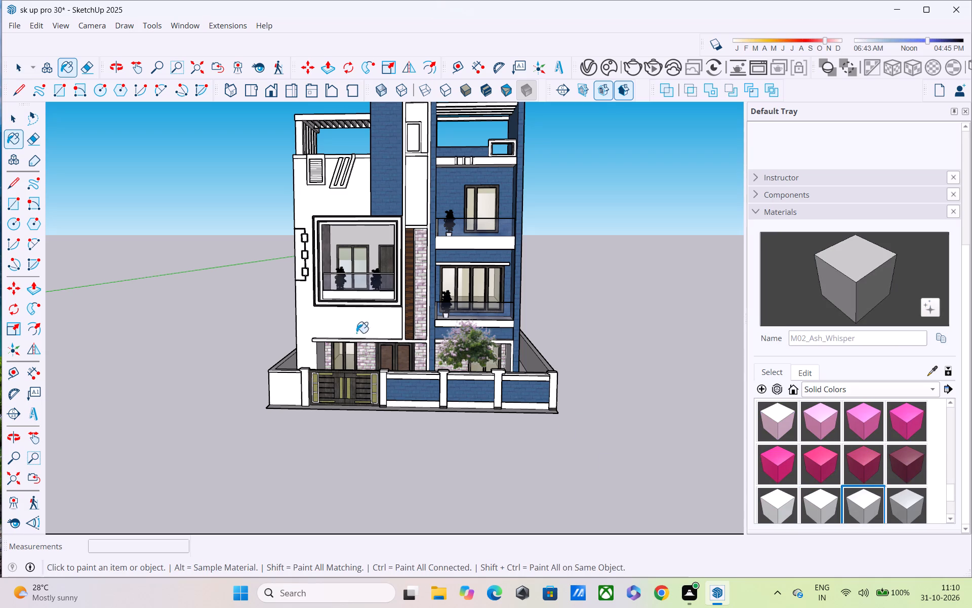
left_click(353, 325)
Paint the tall white vertical strip beside the blue tower and its inset panel with M02_Ash_Whisper.
middle_click_drag(350, 268, 397, 239)
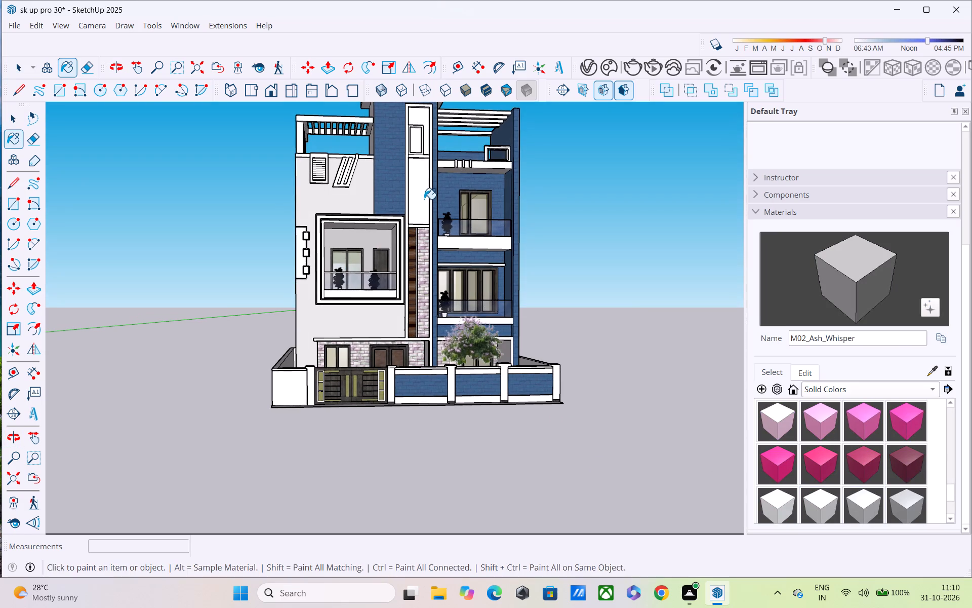
left_click(424, 199)
left_click(423, 116)
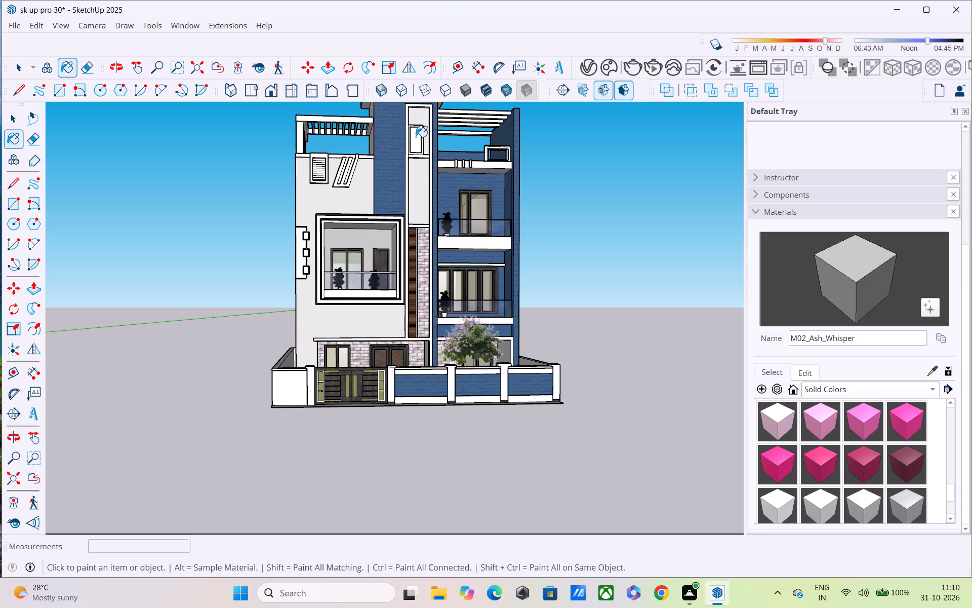
left_click(415, 138)
Paint the boundary wall section beside the gate and the adjoining long side wall with M02_Ash_Whisper.
middle_click_drag(411, 216, 590, 288)
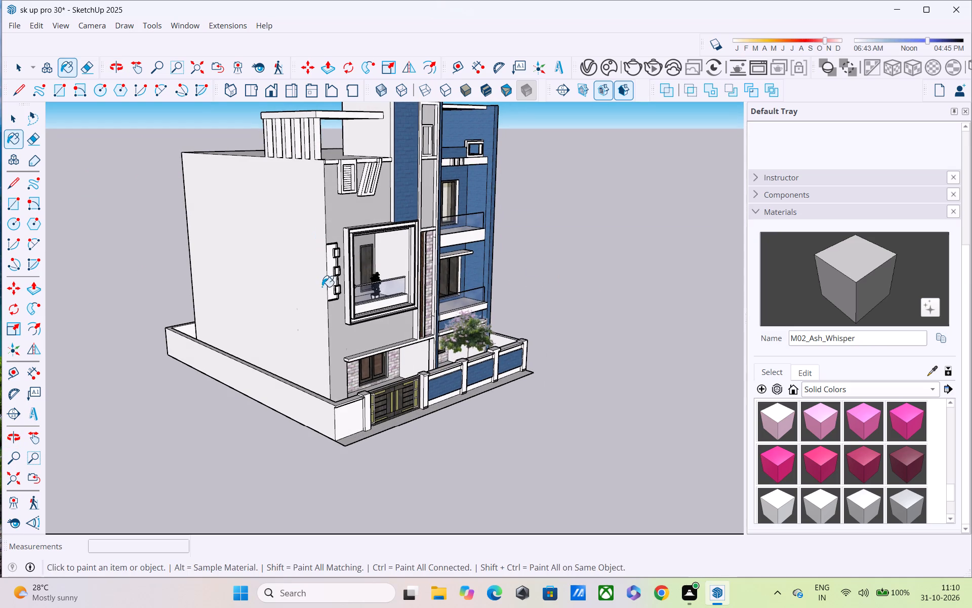
left_click(339, 421)
left_click(306, 411)
Paint the front wall area around the decorative square links with M02_Ash_Whisper.
middle_click_drag(462, 370, 280, 298)
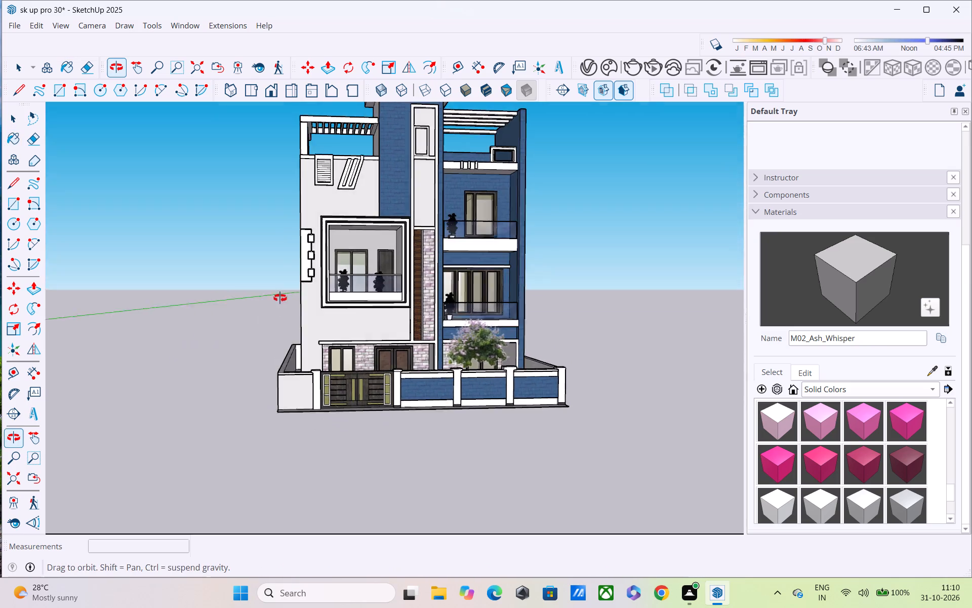
middle_click_drag(280, 298, 280, 299)
scroll(303, 279, "up", 2)
left_click(307, 253)
middle_click_drag(345, 313, 297, 344)
scroll(309, 323, "down", 3)
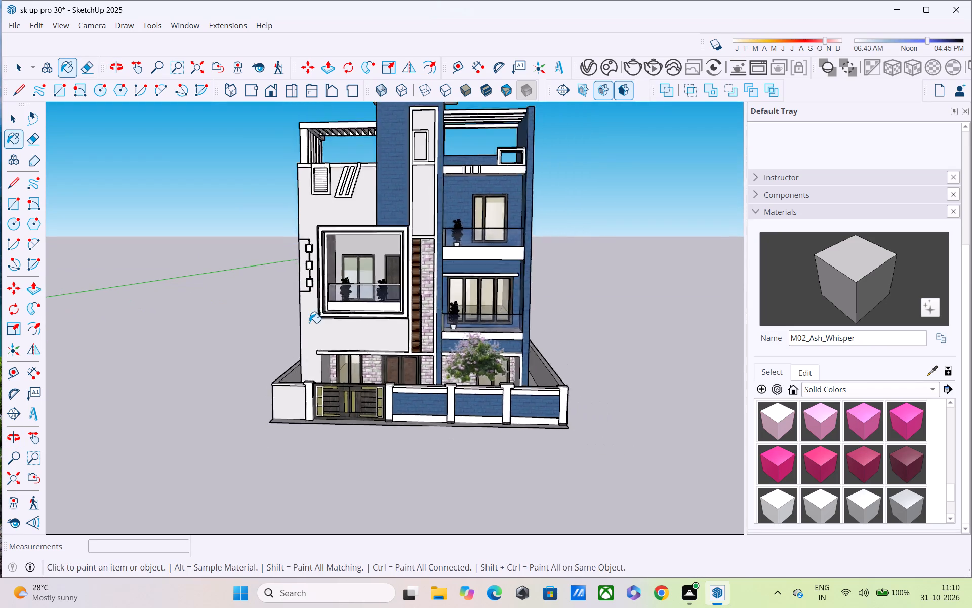
scroll(309, 323, "down", 2)
scroll(400, 326, "up", 2)
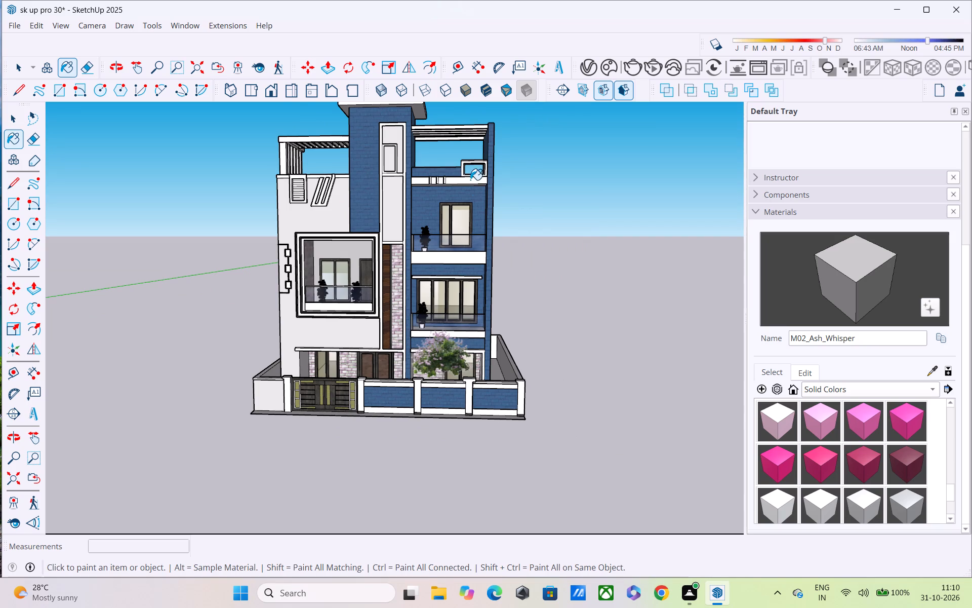
Apply M02_Ash_Whisper to the roof terrace band and the two balcony slab edges on the blue facade.
left_click(470, 180)
left_click(460, 258)
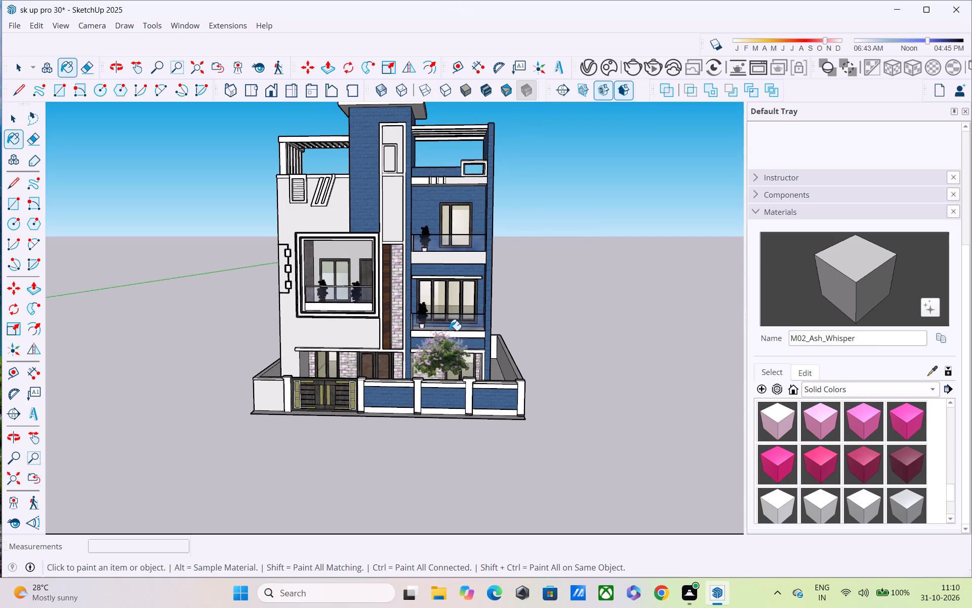
left_click(449, 335)
Save the repainted house model and purge its unused items.
middle_click_drag(474, 376, 437, 339)
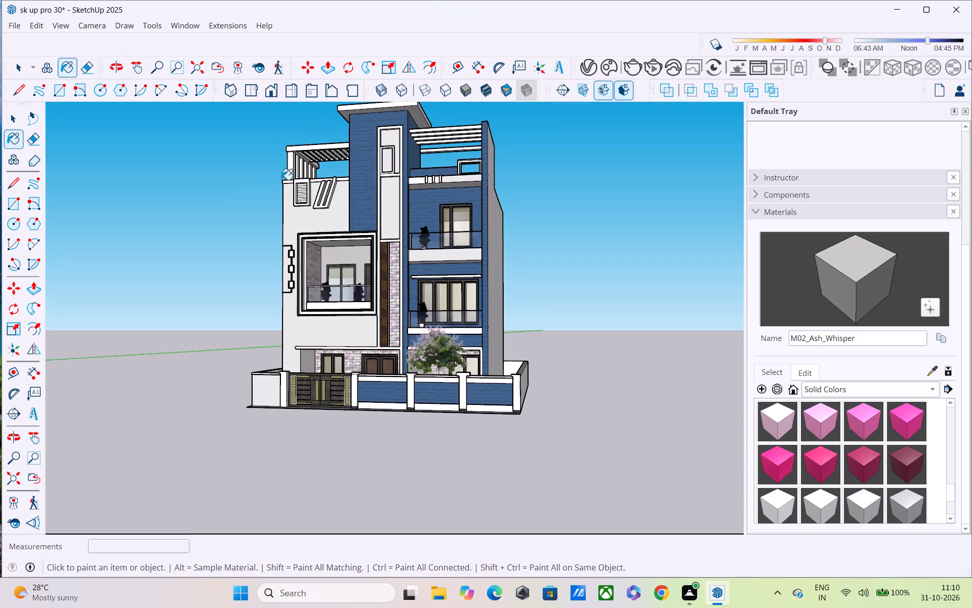
middle_click_drag(306, 190, 419, 259)
scroll(425, 236, "down", 3)
middle_click_drag(425, 236, 386, 218)
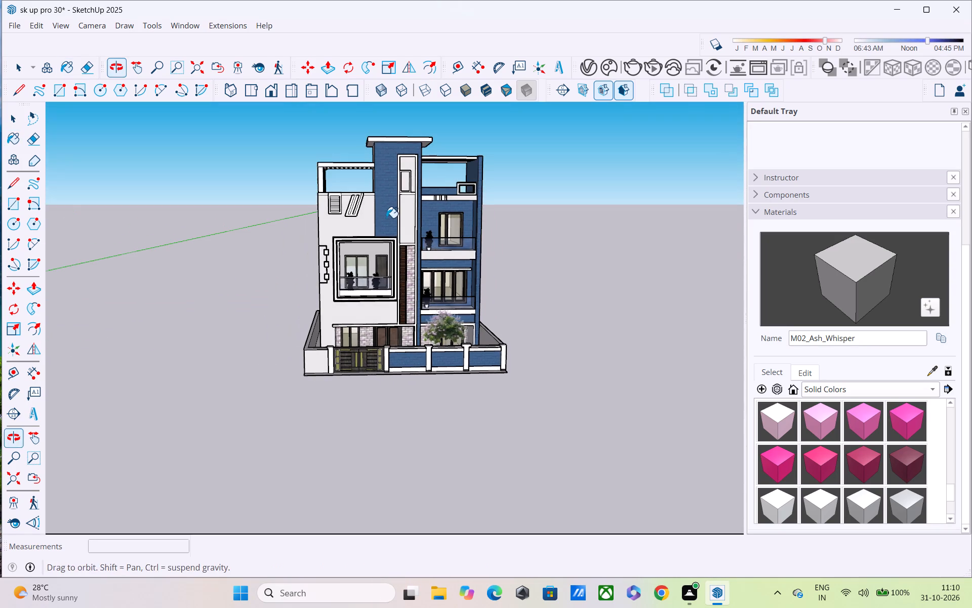
key("ctrl+s")
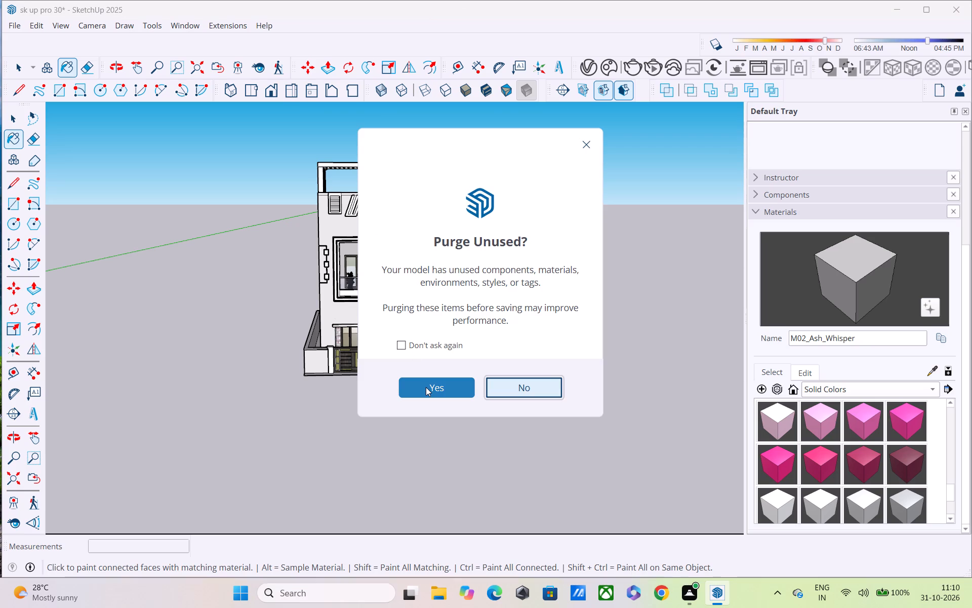
left_click(426, 387)
Examine the repainted facade, balconies, side walls and boundary wall from several angles and distances.
middle_click_drag(423, 333, 347, 295)
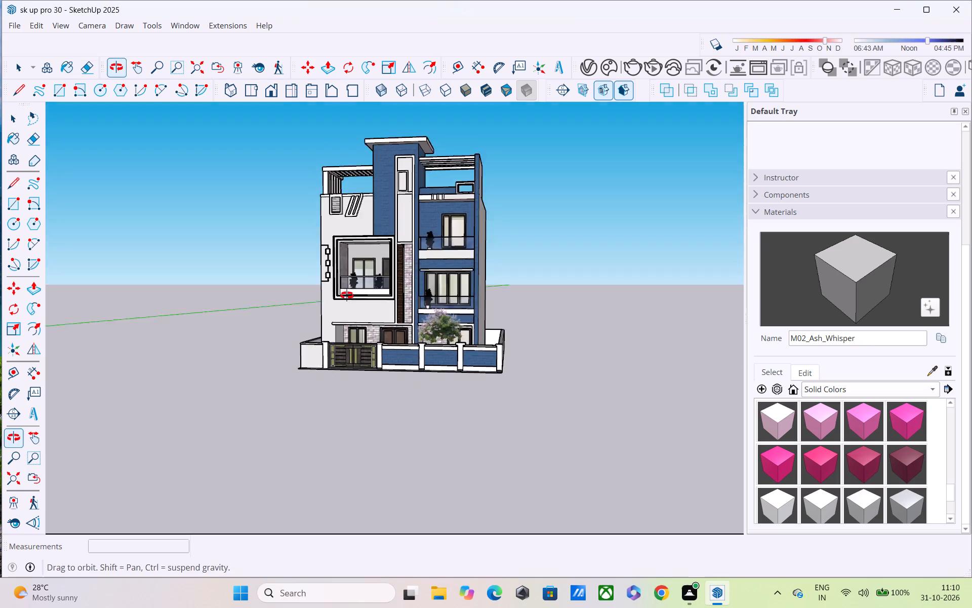
middle_click_drag(347, 295, 430, 348)
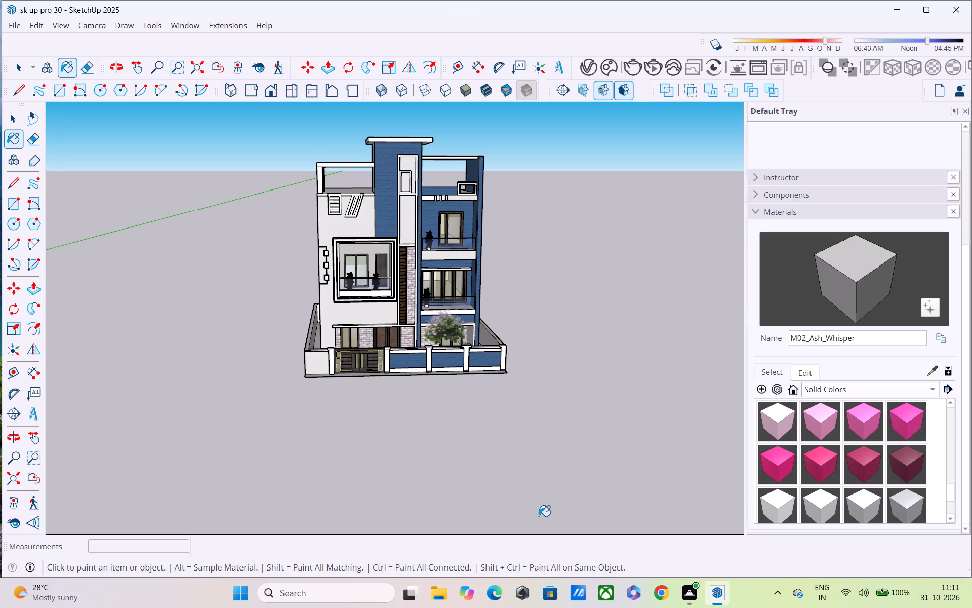
middle_click_drag(532, 509, 457, 412)
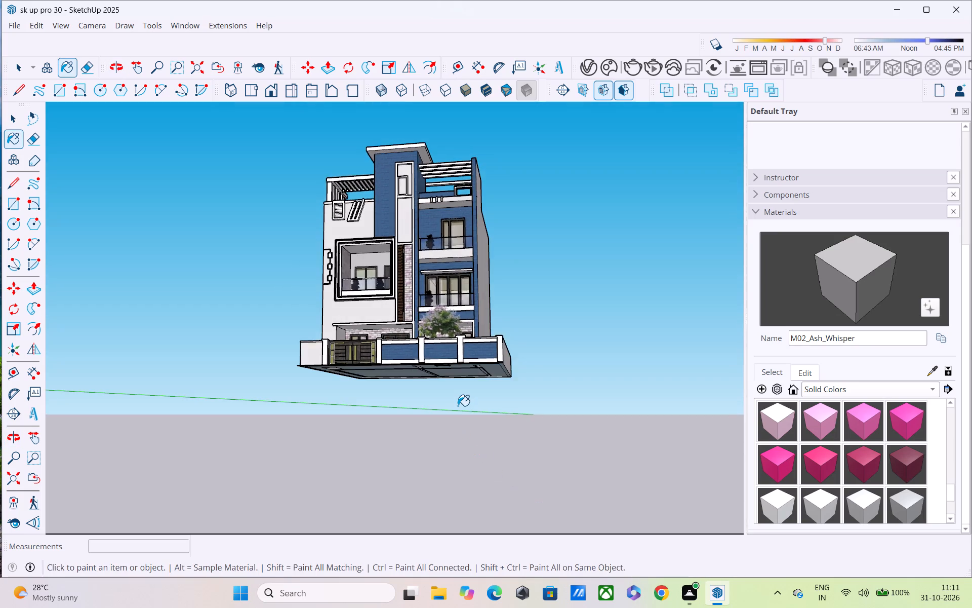
scroll(458, 406, "up", 4)
middle_click_drag(458, 405, 370, 487)
scroll(380, 479, "down", 2)
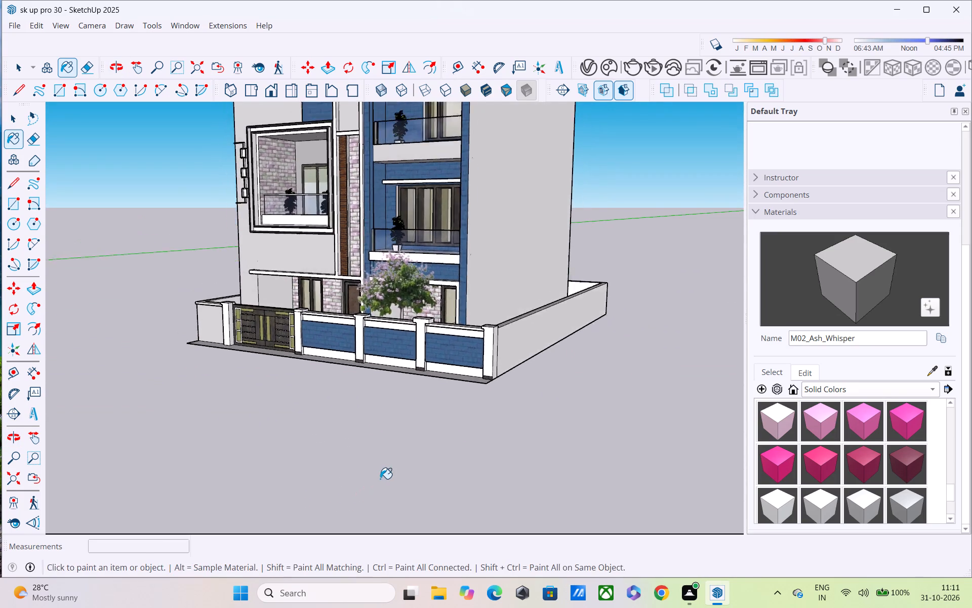
scroll(380, 479, "down", 2)
middle_click_drag(418, 476, 446, 451)
scroll(446, 451, "up", 1)
middle_click_drag(449, 448, 480, 502, "shift")
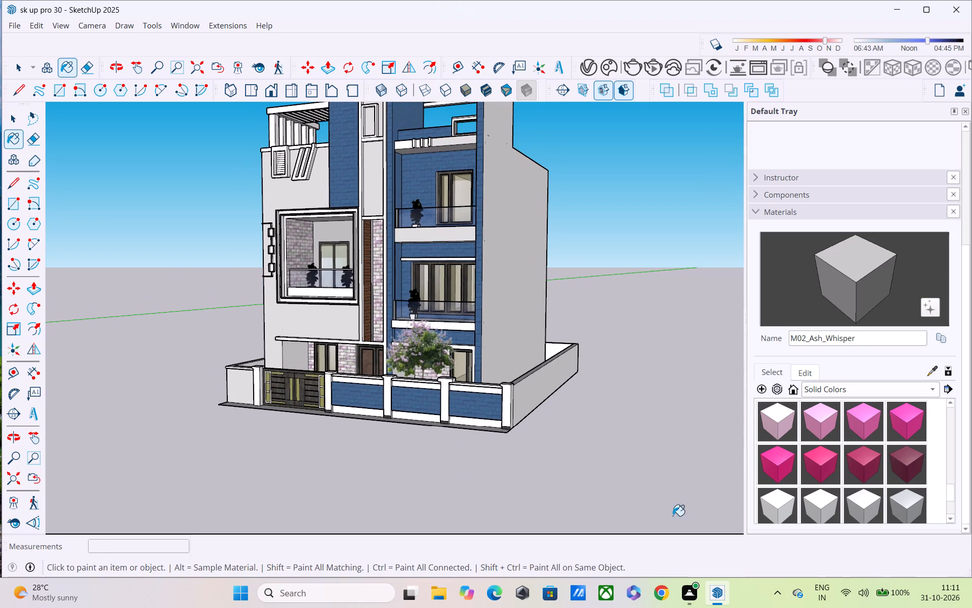
scroll(593, 405, "up", 2)
middle_click_drag(541, 367, 471, 581)
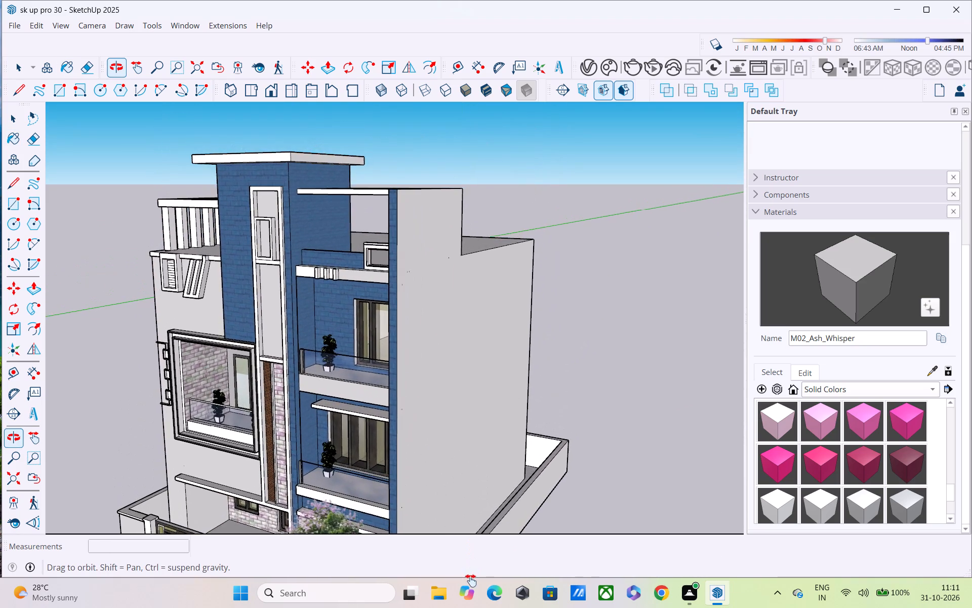
middle_click_drag(471, 581, 483, 485)
scroll(381, 291, "up", 3)
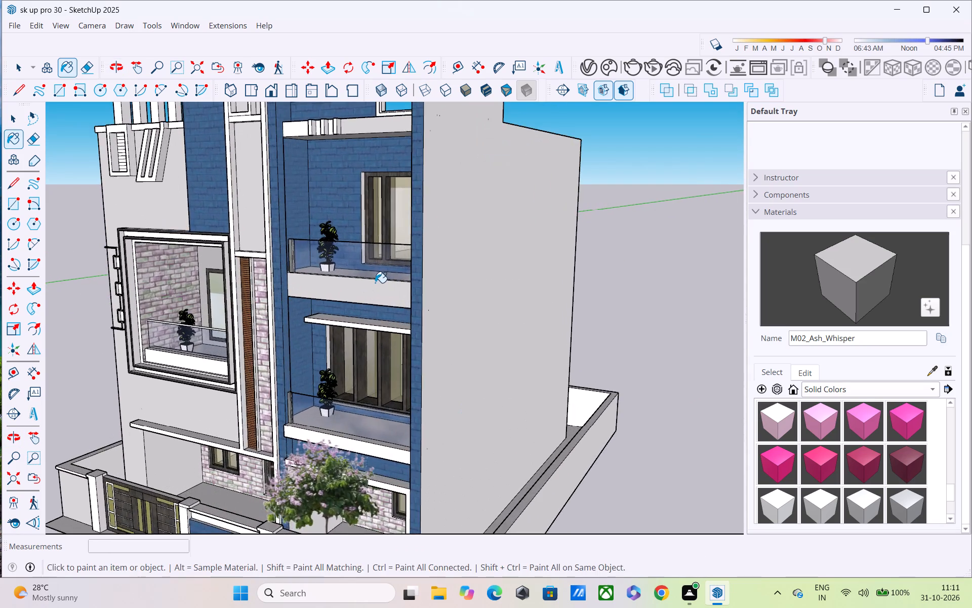
middle_click_drag(375, 286, 407, 269)
scroll(407, 269, "down", 3)
middle_click_drag(433, 301, 470, 267)
scroll(482, 271, "down", 3)
middle_click_drag(497, 309, 497, 310)
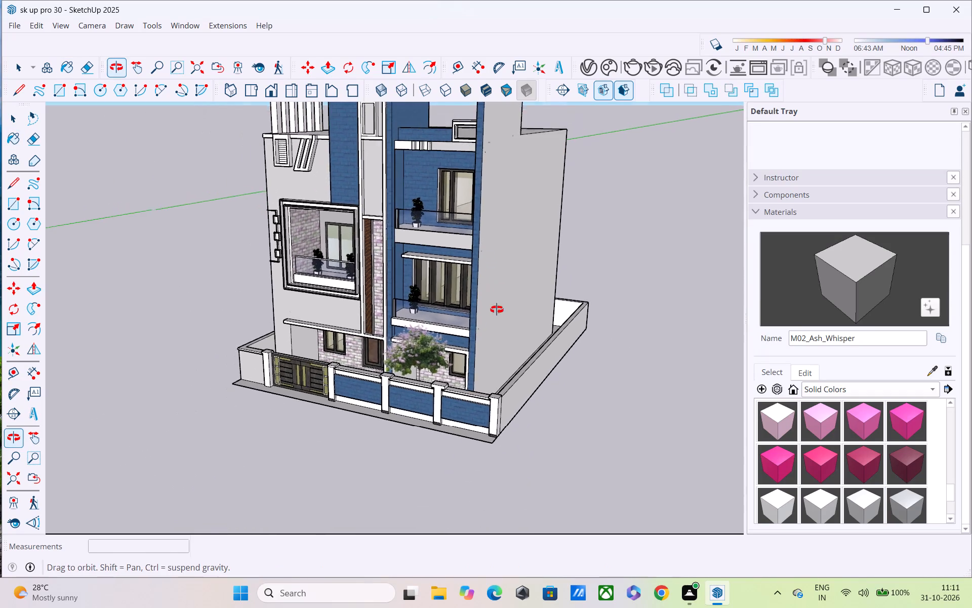
middle_click_drag(497, 310, 531, 231)
scroll(531, 231, "up", 1)
scroll(530, 270, "down", 3)
middle_click_drag(530, 289, 635, 327)
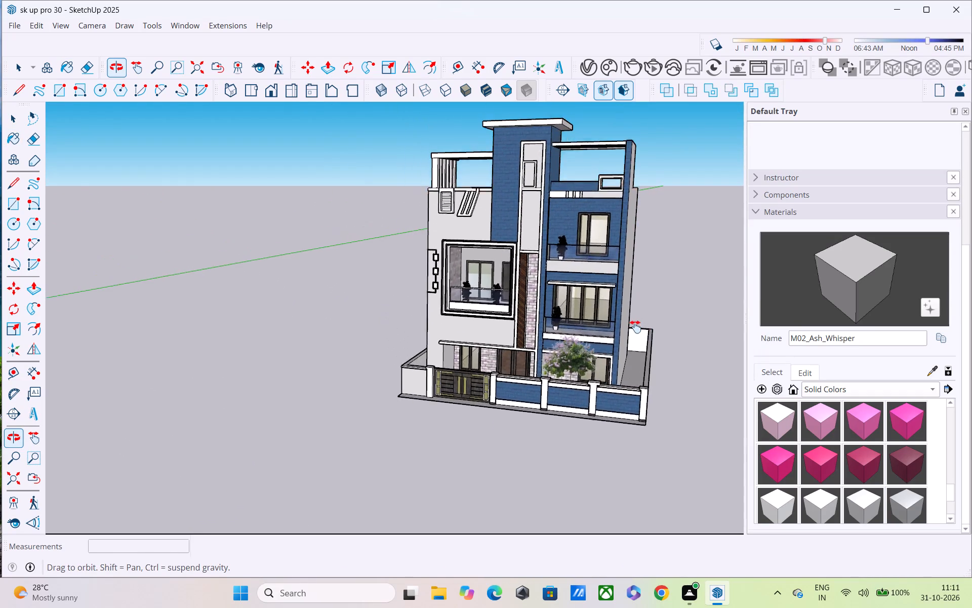
middle_click_drag(635, 327, 578, 318)
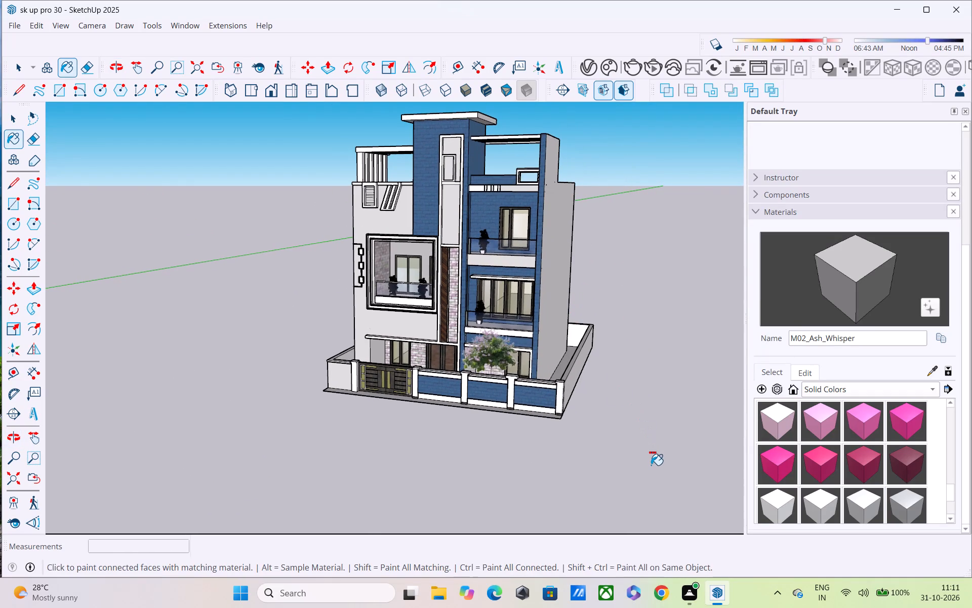
Save the house model.
key("ctrl+s")
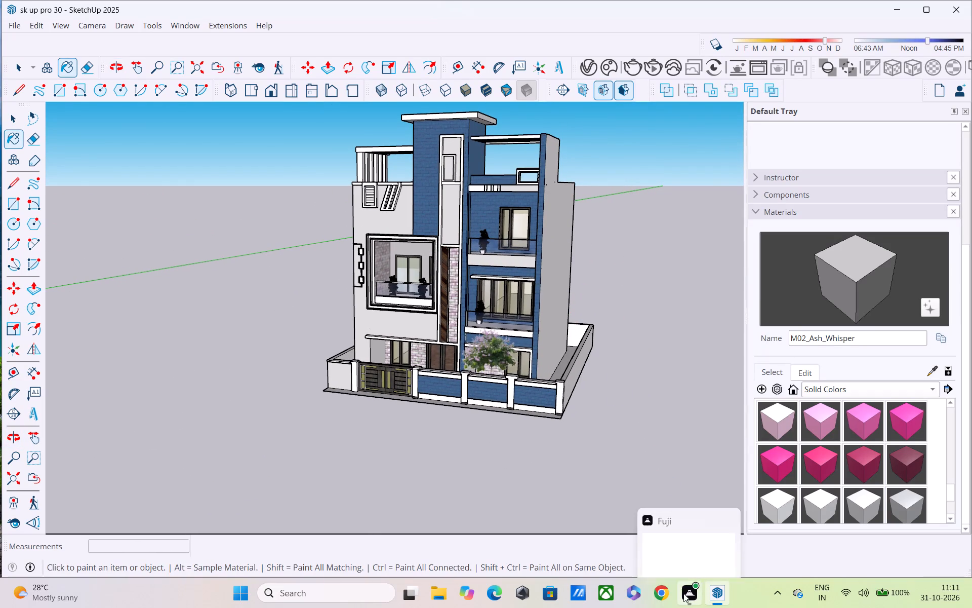
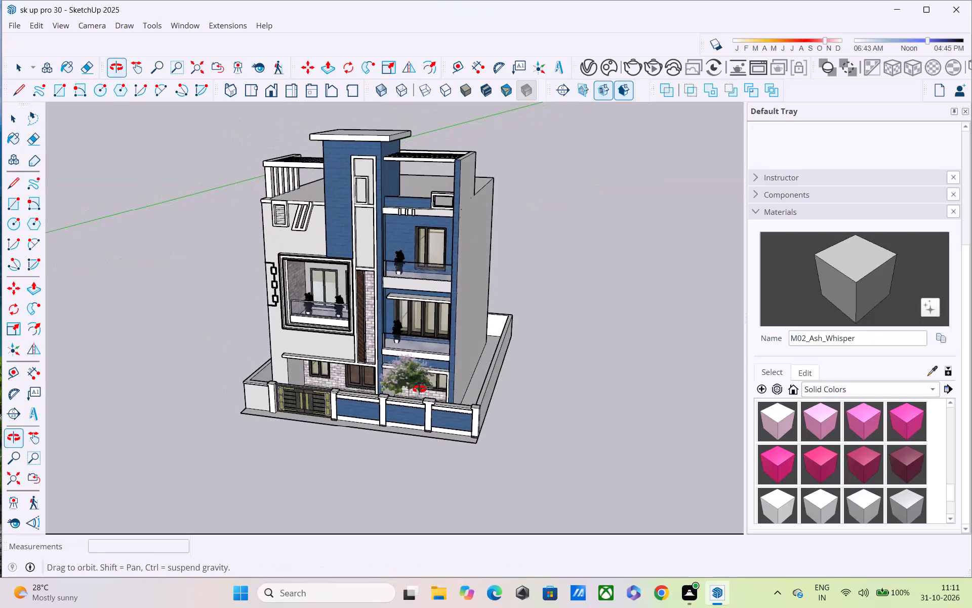
Save the house model.
key("ctrl+s")
Set the V-Ray render quality to High+.
left_click(583, 66)
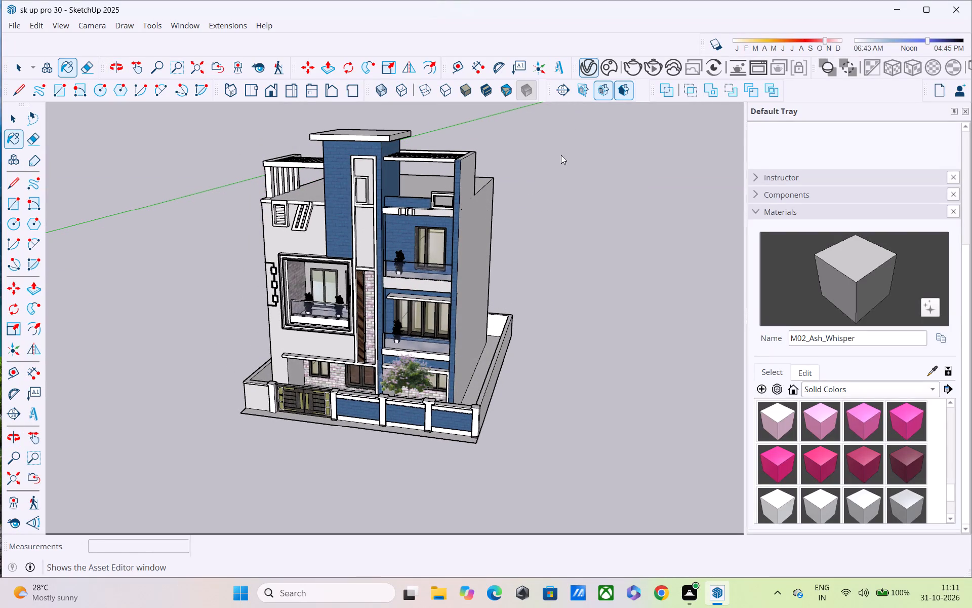
middle_click_drag(502, 223, 519, 203)
scroll(519, 203, "up", 1)
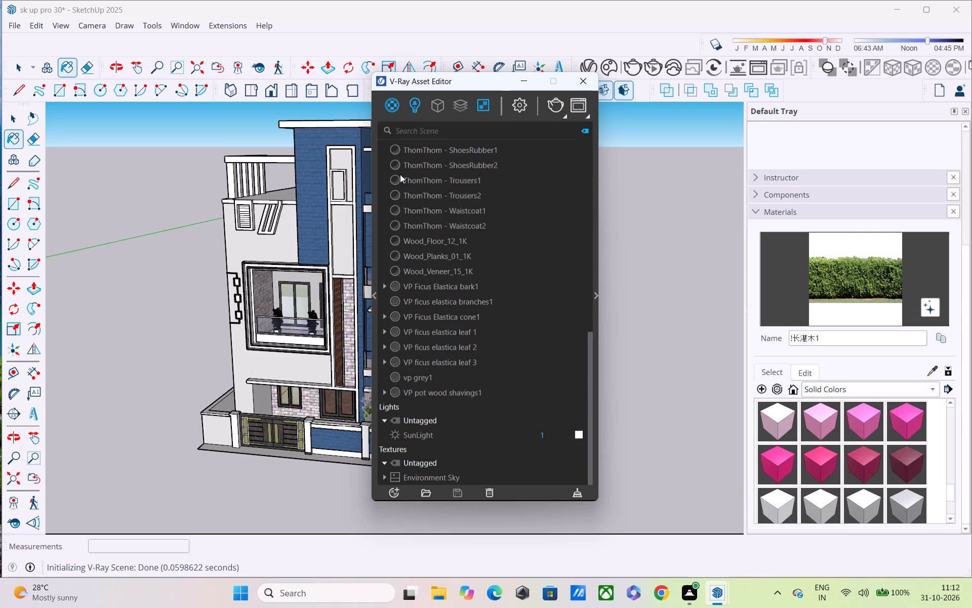
left_click(527, 110)
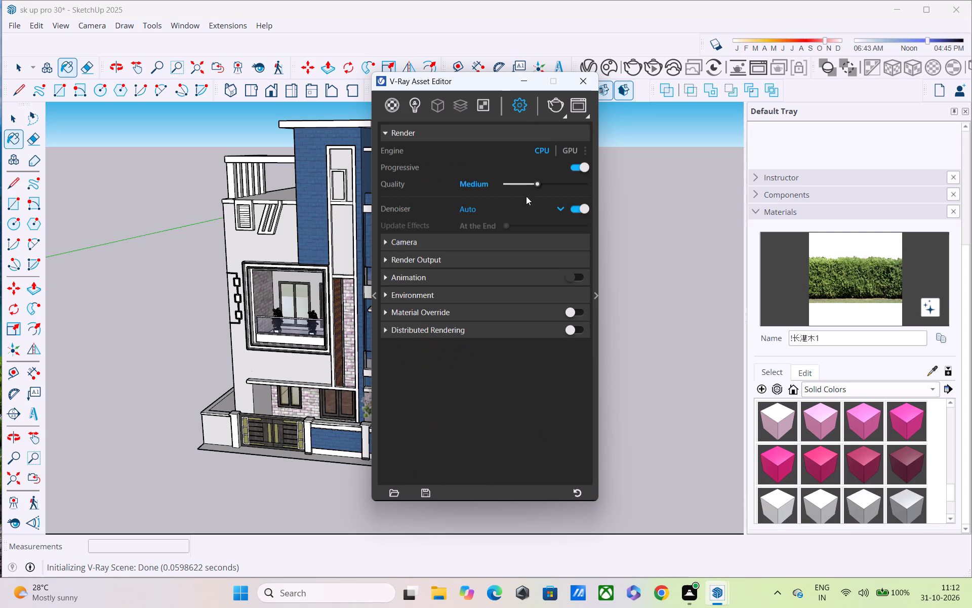
left_click_drag(536, 181, 593, 188)
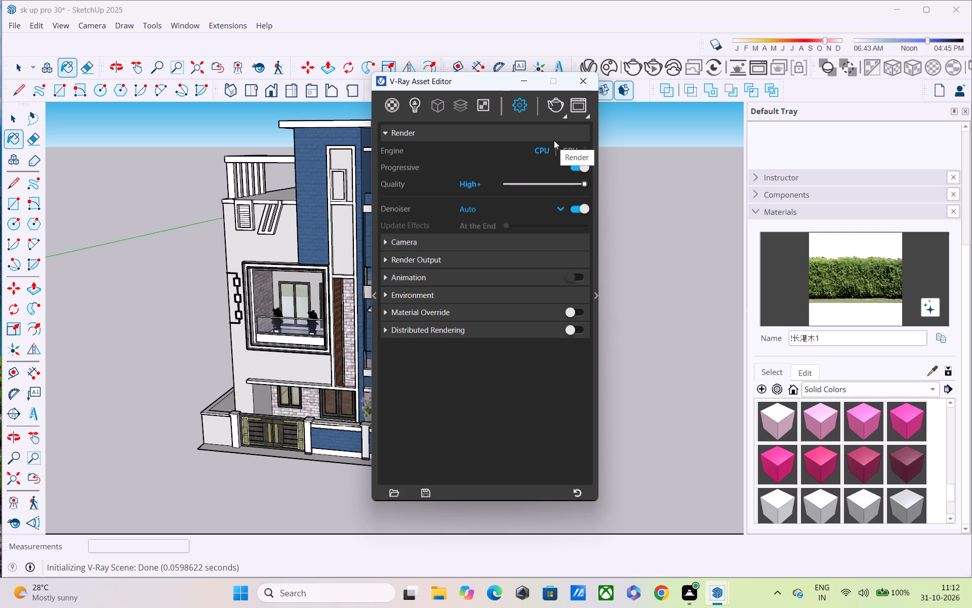
Render the angled front view of the house with V-Ray and examine the facade, balconies, gate and tree at several magnifications.
left_click(553, 109)
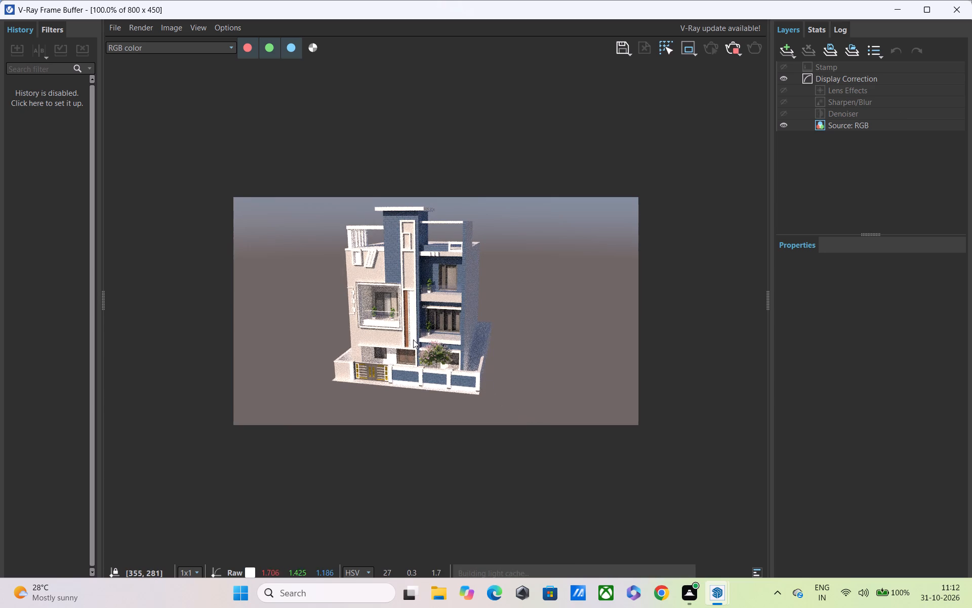
scroll(412, 338, "up", 2)
scroll(412, 338, "down", 2)
scroll(417, 357, "up", 2)
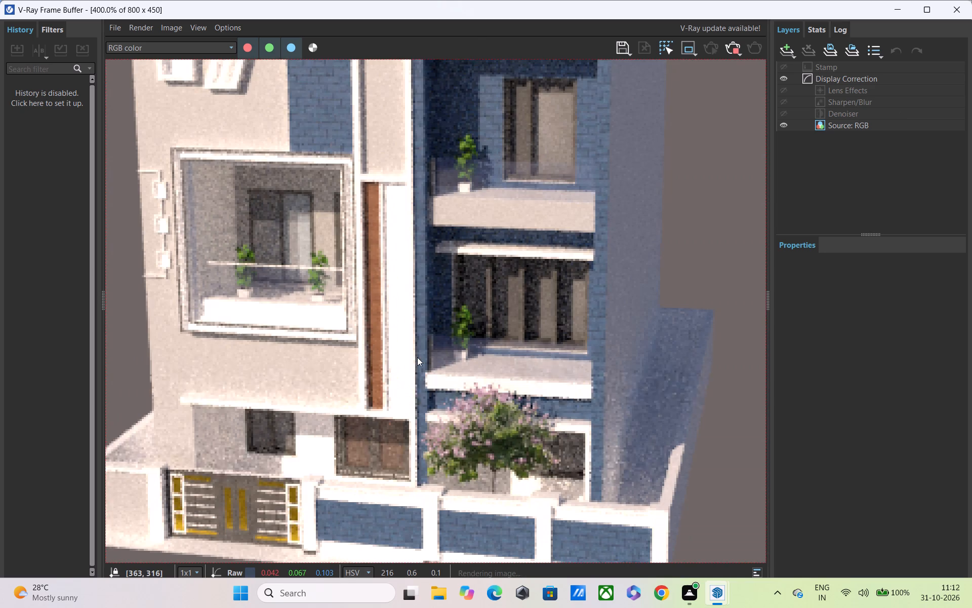
scroll(417, 357, "down", 1)
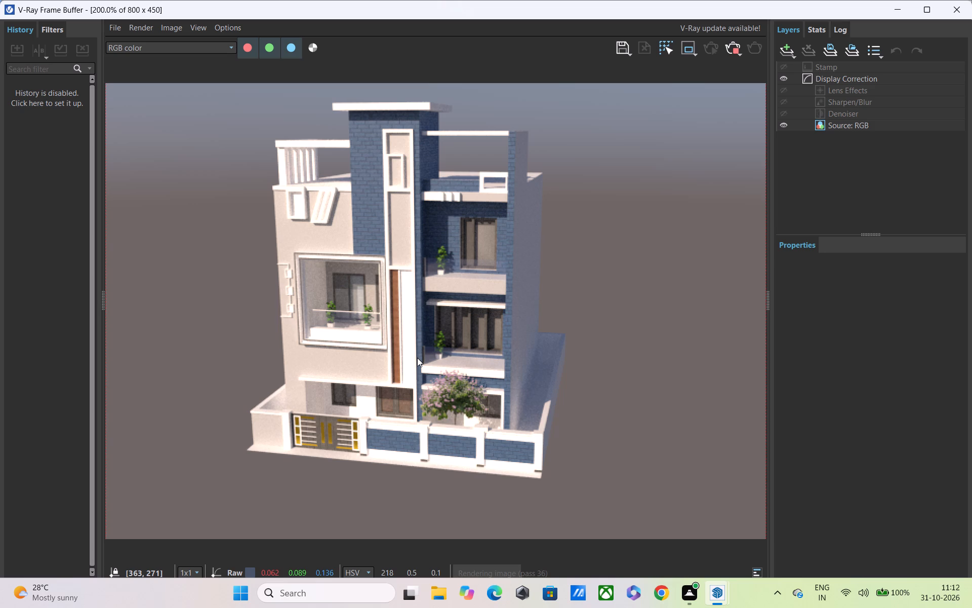
scroll(464, 345, "up", 1)
middle_click_drag(464, 344, 457, 349)
scroll(457, 349, "down", 3)
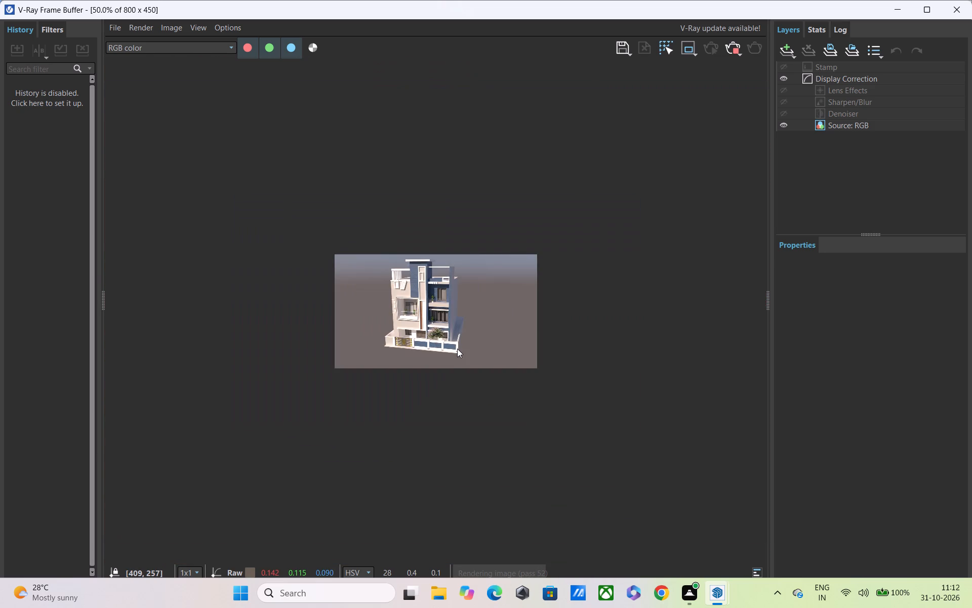
scroll(457, 349, "up", 2)
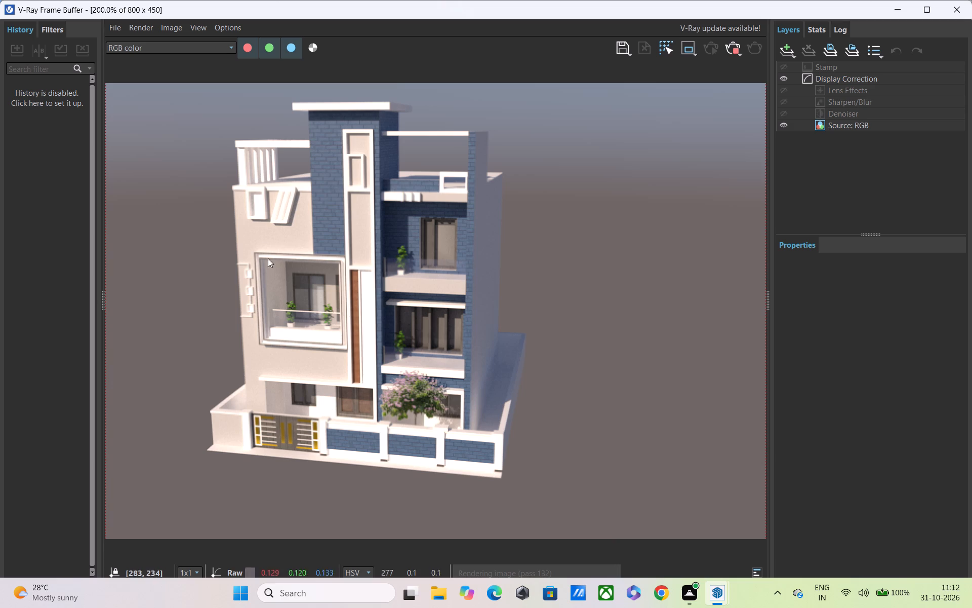
scroll(263, 243, "up", 2)
scroll(271, 241, "down", 3)
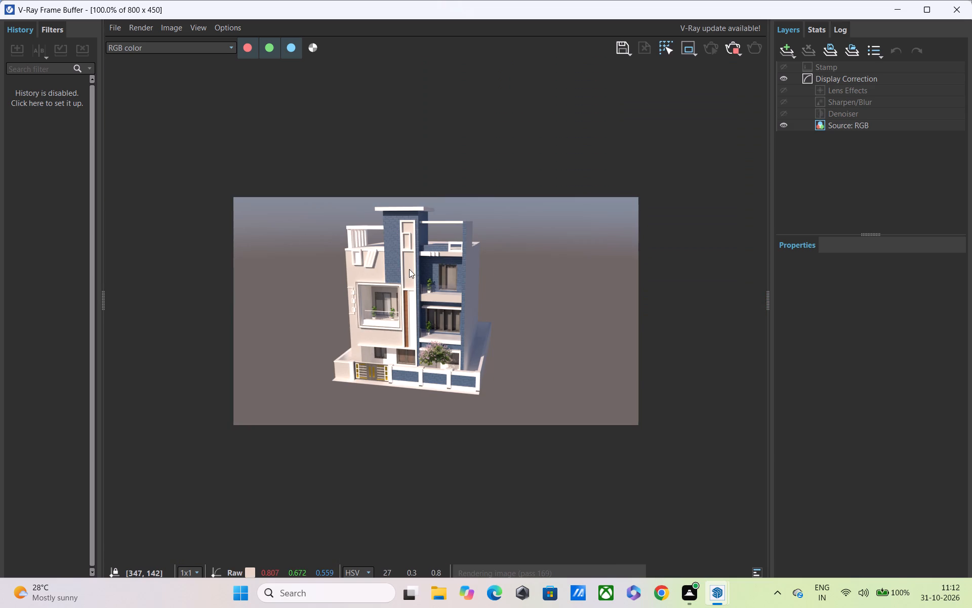
scroll(408, 176, "up", 2)
scroll(410, 222, "down", 1)
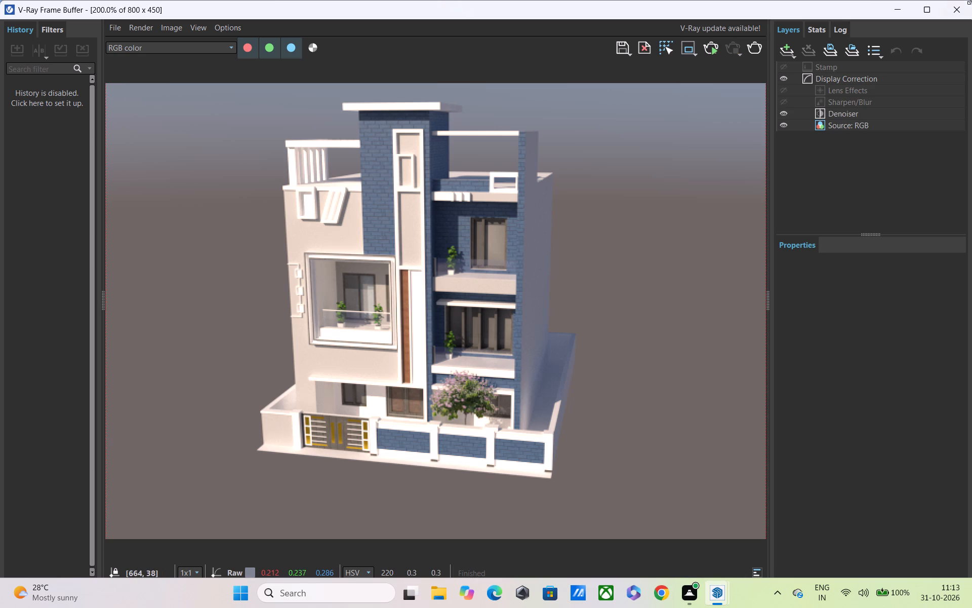
left_click(963, 11)
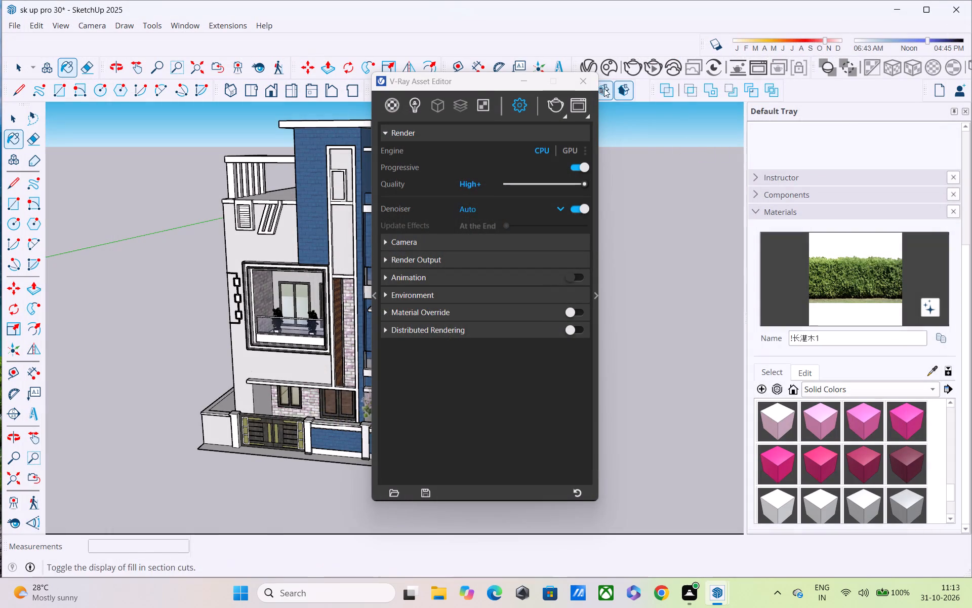
left_click(581, 85)
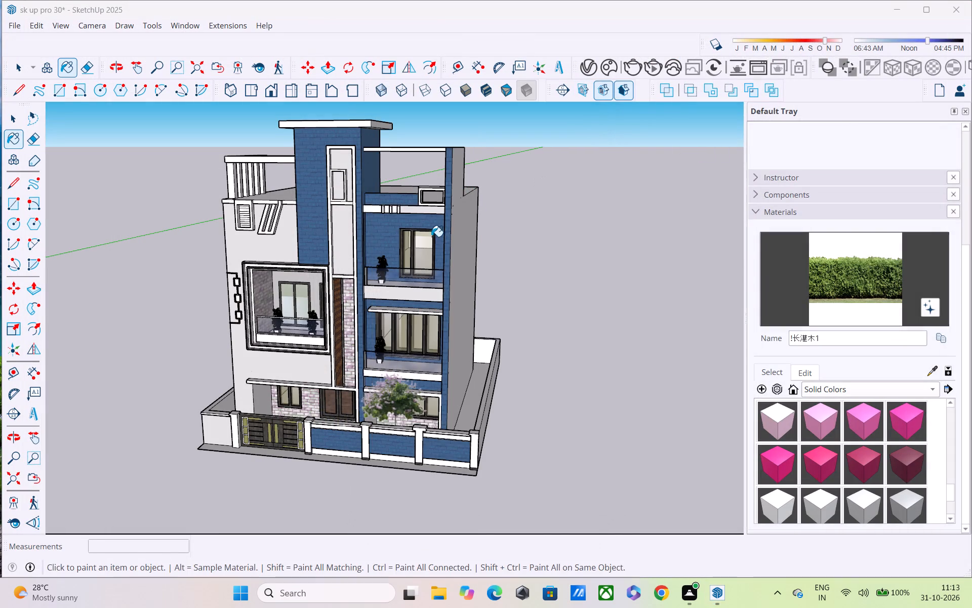
Apply Glass_Safety_01 to the small framed pane near the top of the light-grey vertical column beside the blue tower.
scroll(349, 230, "up", 1)
middle_click_drag(349, 229, 356, 186)
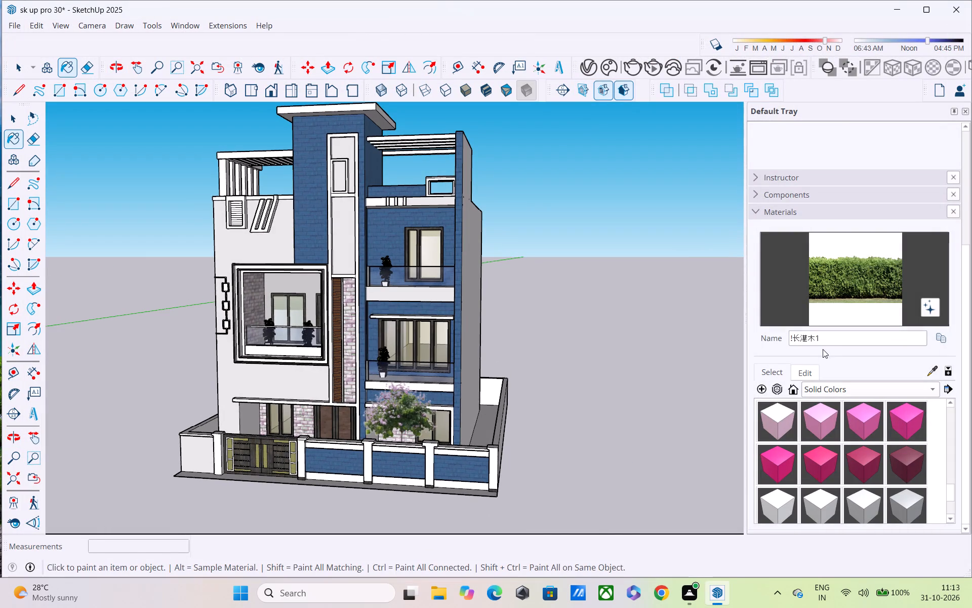
left_click(849, 393)
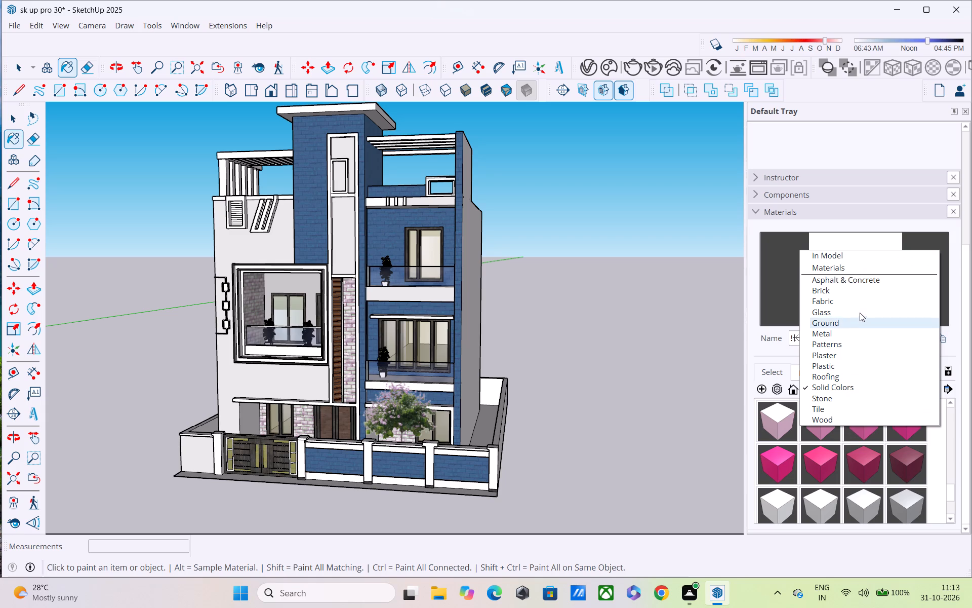
left_click(860, 310)
left_click(859, 420)
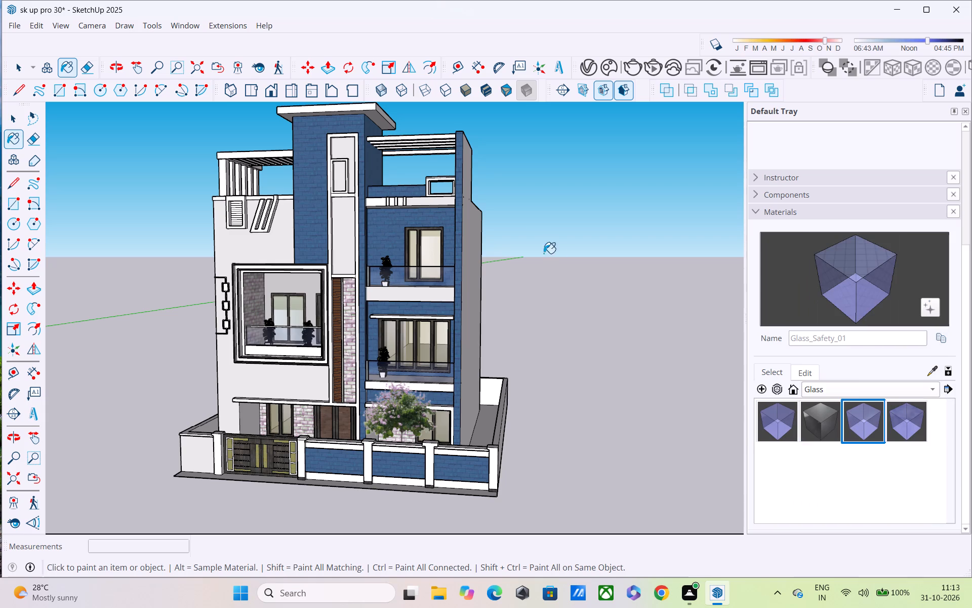
scroll(371, 215, "up", 3)
scroll(345, 172, "up", 2)
left_click(321, 154)
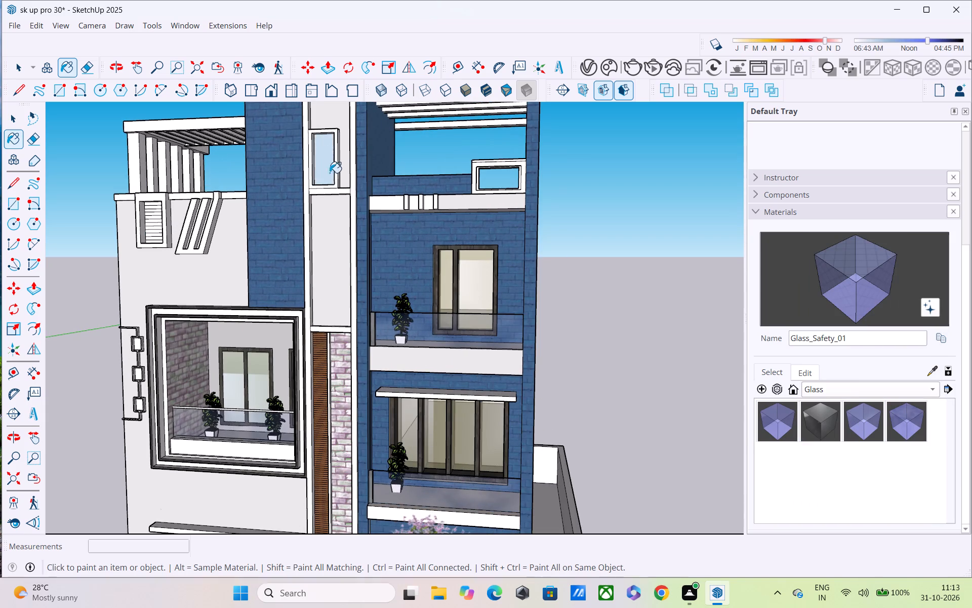
Sample Metal_Perforated_08_1K from the front gate and apply it to all slats of the framed louvre on the upper light-grey wall.
middle_click_drag(344, 196, 404, 219)
scroll(408, 215, "down", 5)
scroll(291, 242, "up", 3)
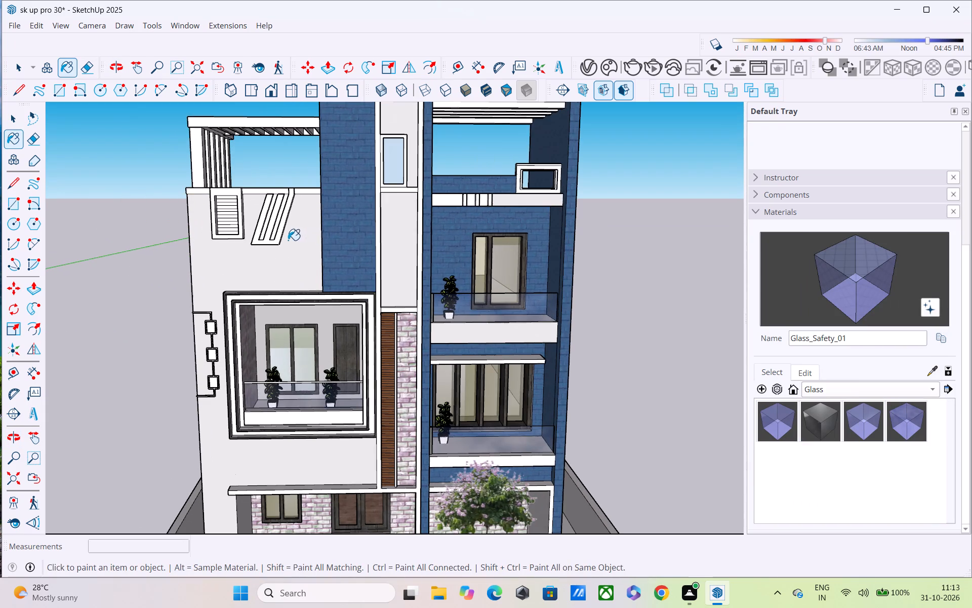
left_click(818, 391)
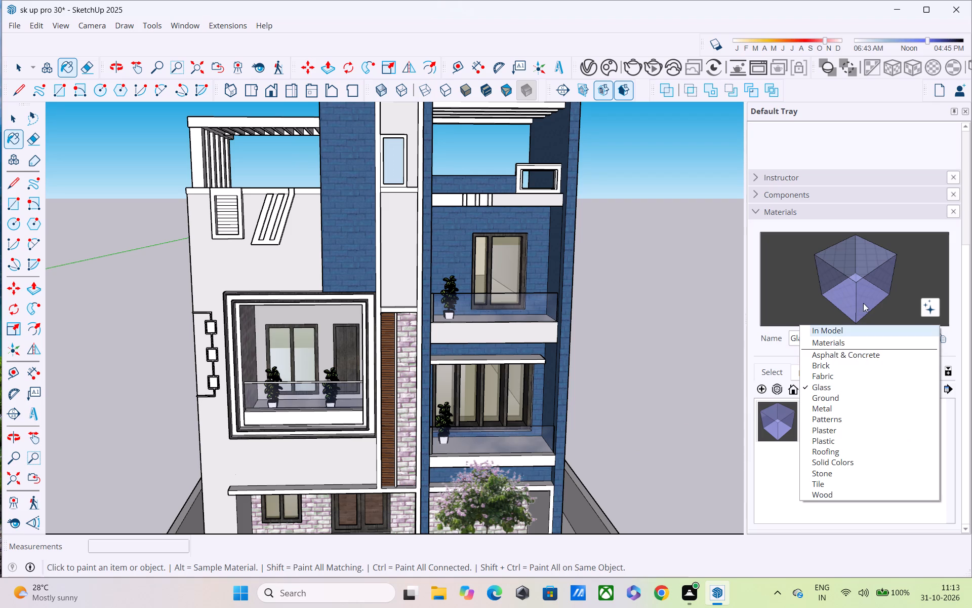
left_click(747, 343)
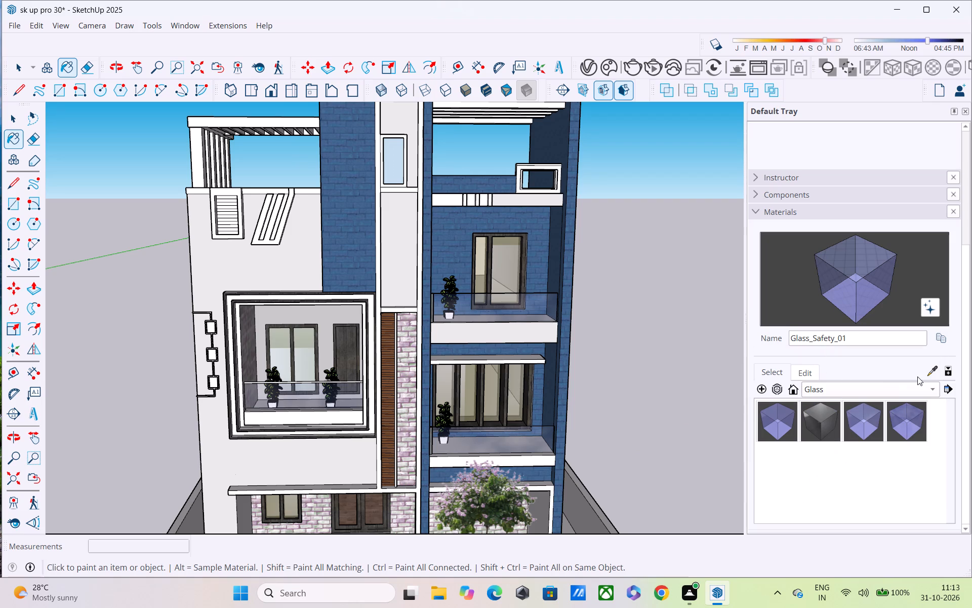
left_click(929, 368)
middle_click_drag(447, 375, 473, 157)
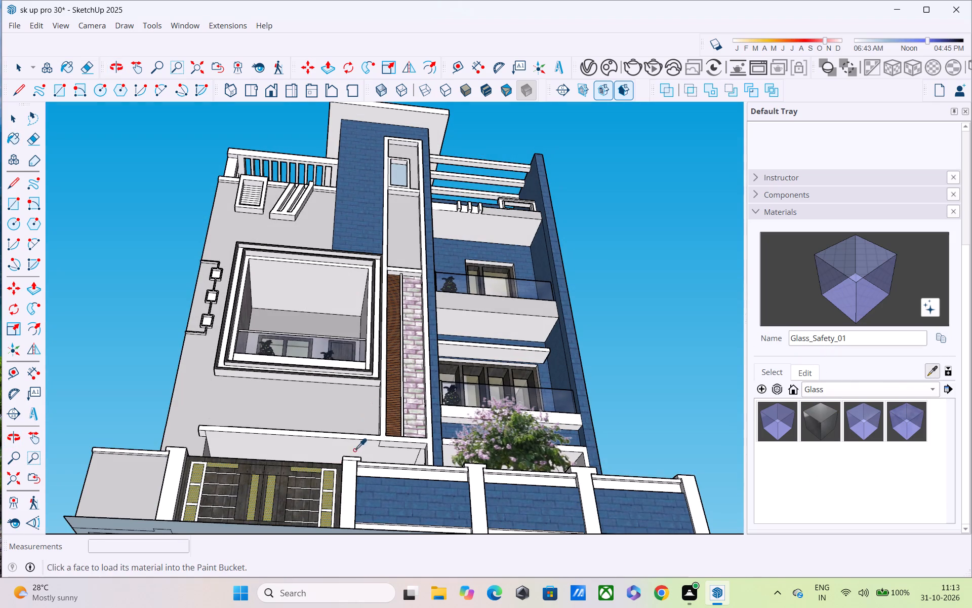
left_click(330, 479)
middle_click_drag(330, 416, 334, 566)
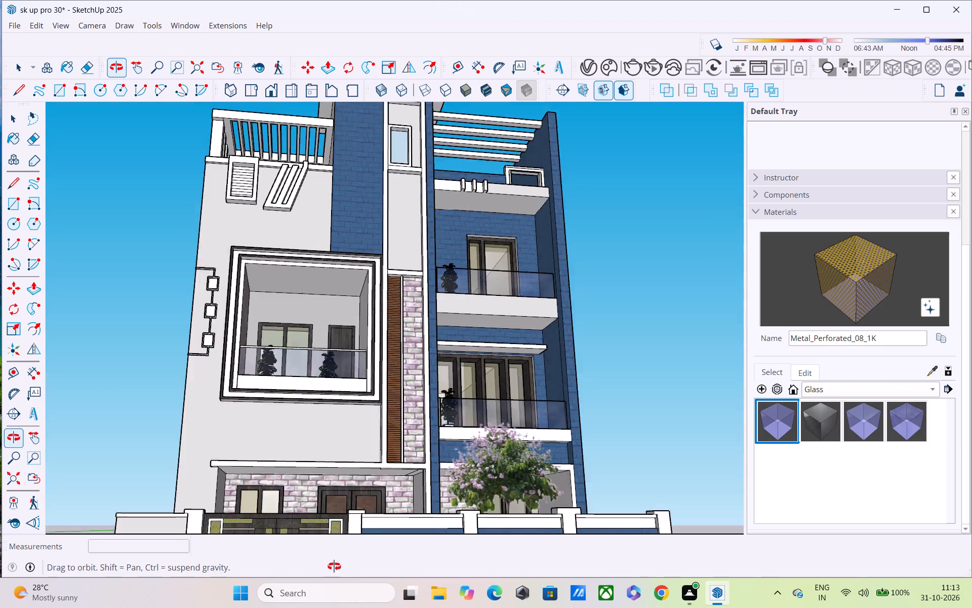
middle_click_drag(334, 566, 335, 574)
scroll(334, 197, "up", 3)
scroll(187, 176, "up", 2)
scroll(242, 147, "up", 7)
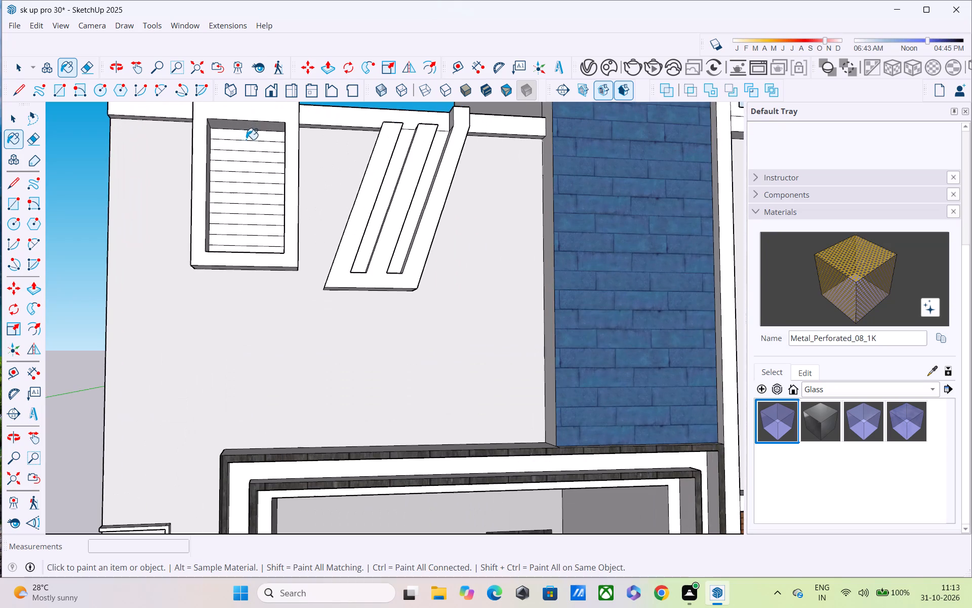
left_click(247, 138)
left_click(244, 148)
left_click(242, 163)
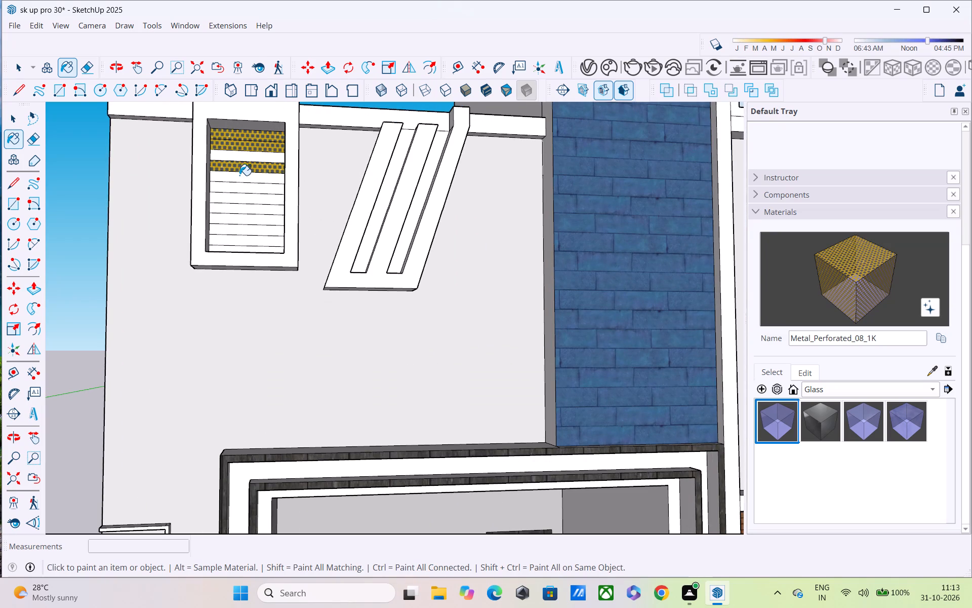
left_click(239, 177)
left_click(244, 159)
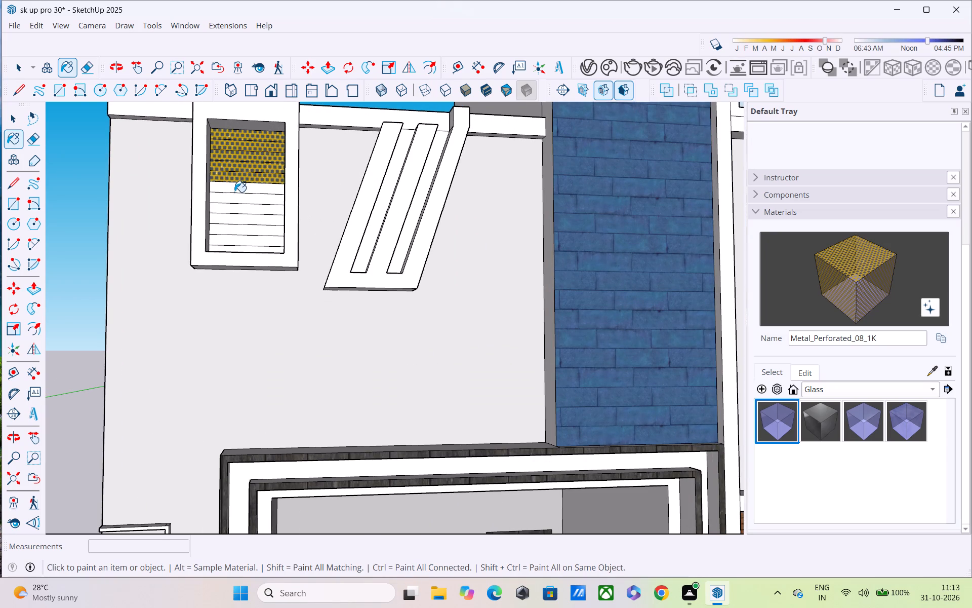
left_click(234, 192)
left_click(233, 200)
left_click(231, 218)
left_click(234, 213)
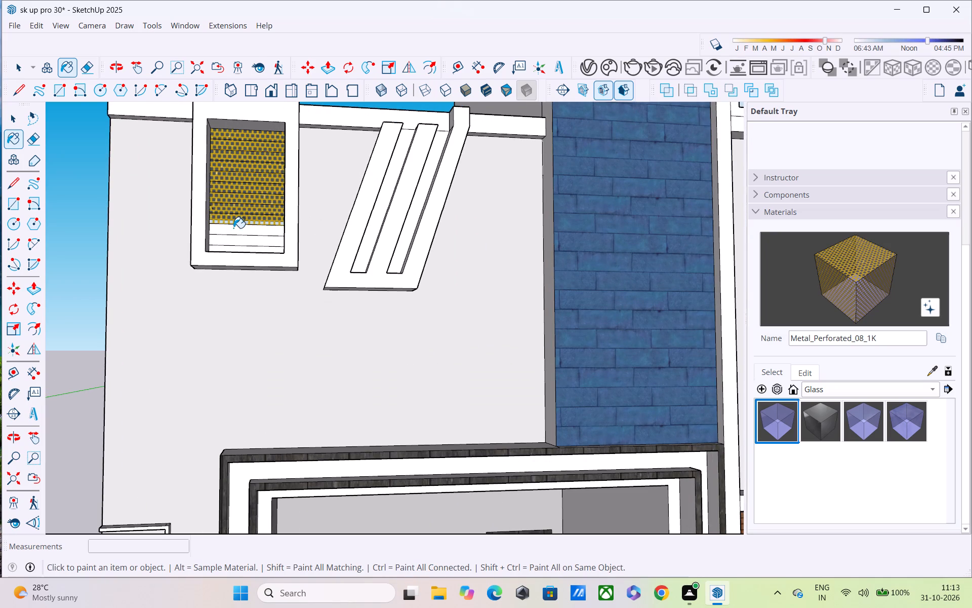
left_click(233, 228)
left_click(233, 237)
left_click(233, 251)
Examine the painted louvre, the front facade and the upper terrace from several angles and distances.
middle_click_drag(236, 227, 229, 263)
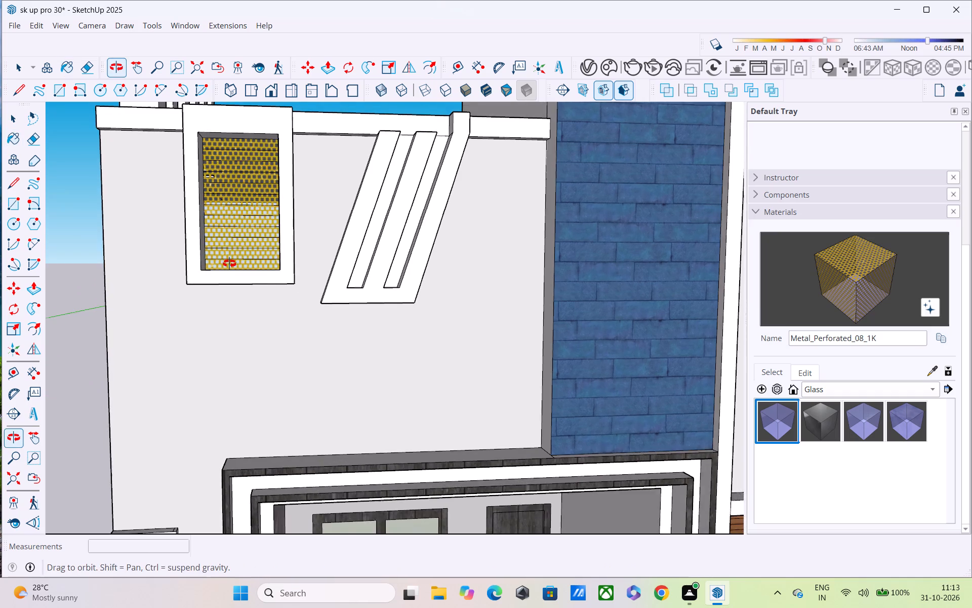
middle_click_drag(229, 263, 229, 264)
scroll(228, 251, "up", 3)
middle_click_drag(236, 216, 229, 223)
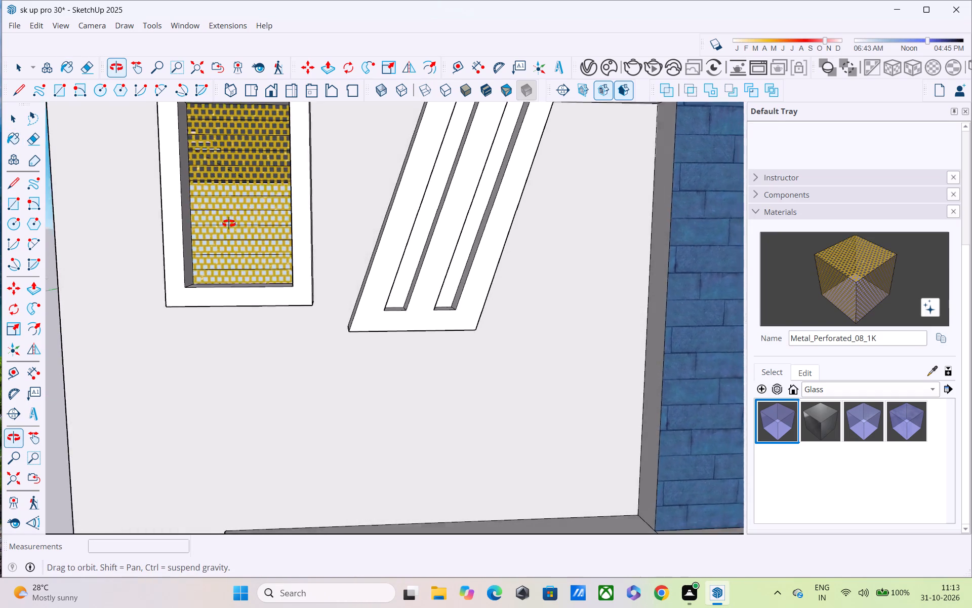
middle_click_drag(229, 223, 231, 215)
scroll(237, 202, "down", 9)
middle_click_drag(246, 215, 228, 219)
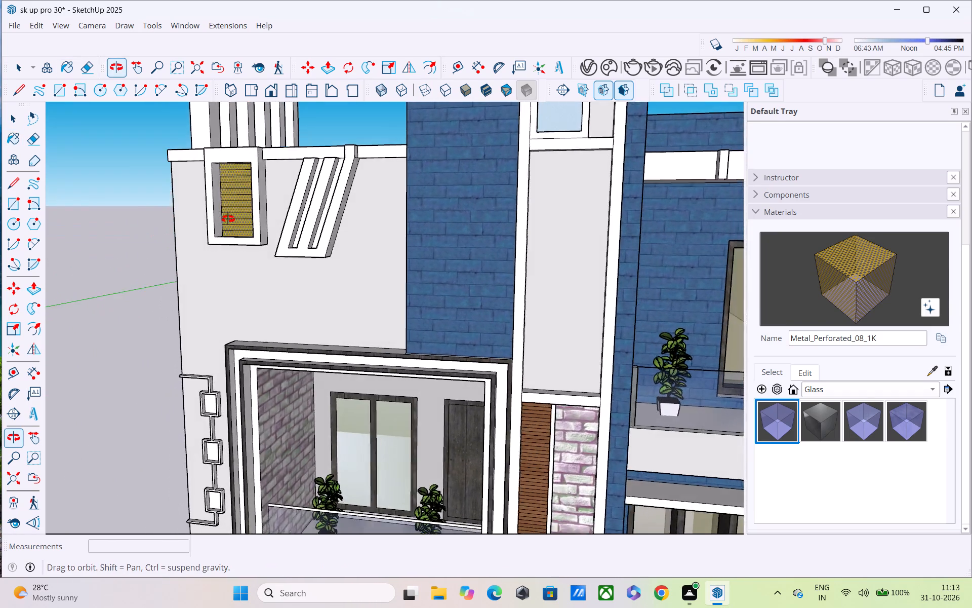
middle_click_drag(228, 219, 337, 206)
scroll(339, 207, "down", 9)
middle_click_drag(341, 212, 229, 268)
scroll(229, 250, "down", 2)
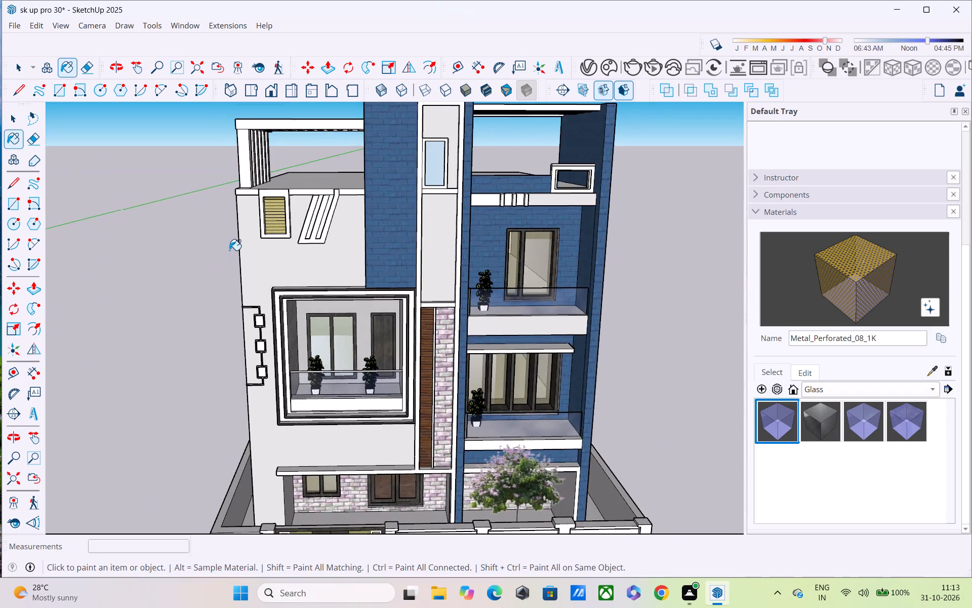
scroll(229, 250, "down", 2)
scroll(292, 242, "up", 4)
middle_click_drag(287, 243, 304, 126)
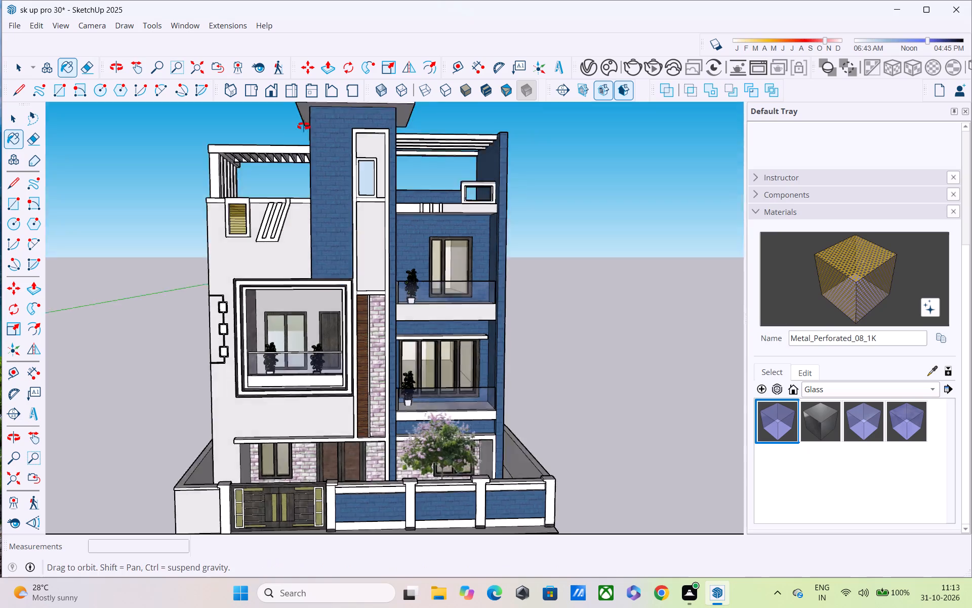
middle_click_drag(304, 126, 321, 199)
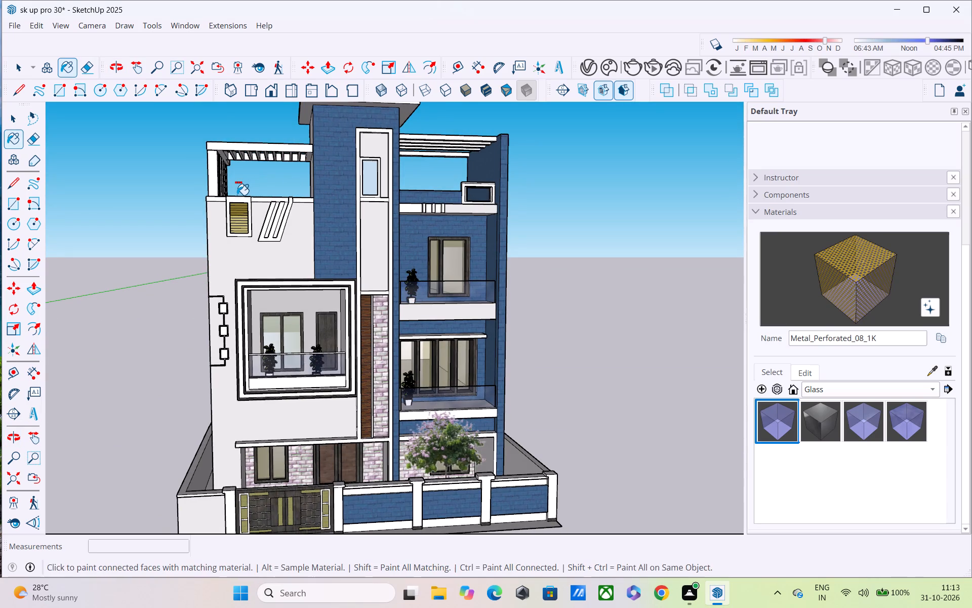
scroll(237, 195, "down", 3)
scroll(265, 136, "up", 2)
key("space")
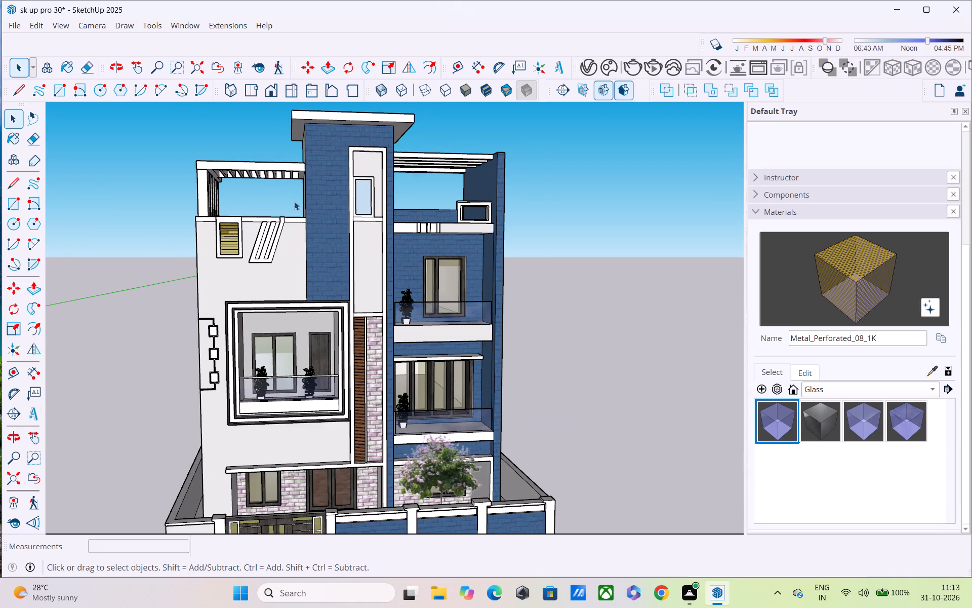
scroll(294, 201, "up", 1)
middle_click_drag(285, 158, 304, 220)
scroll(282, 195, "up", 7)
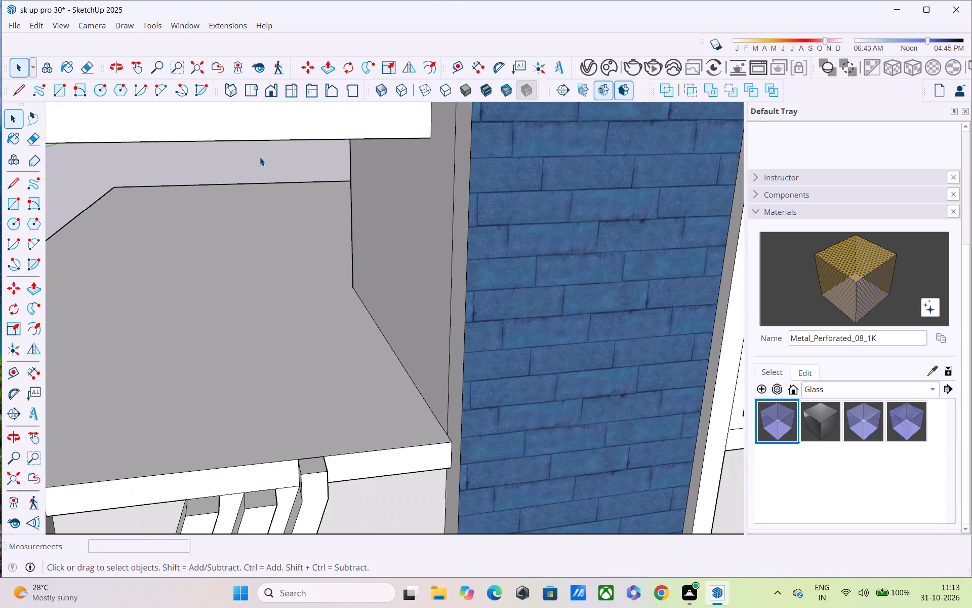
Draw a circle of about 1 15/16" radius on the front beam of the slatted pergola above the upper terrace.
middle_click_drag(259, 157, 281, 231, "shift")
middle_click_drag(286, 211, 319, 266, "shift")
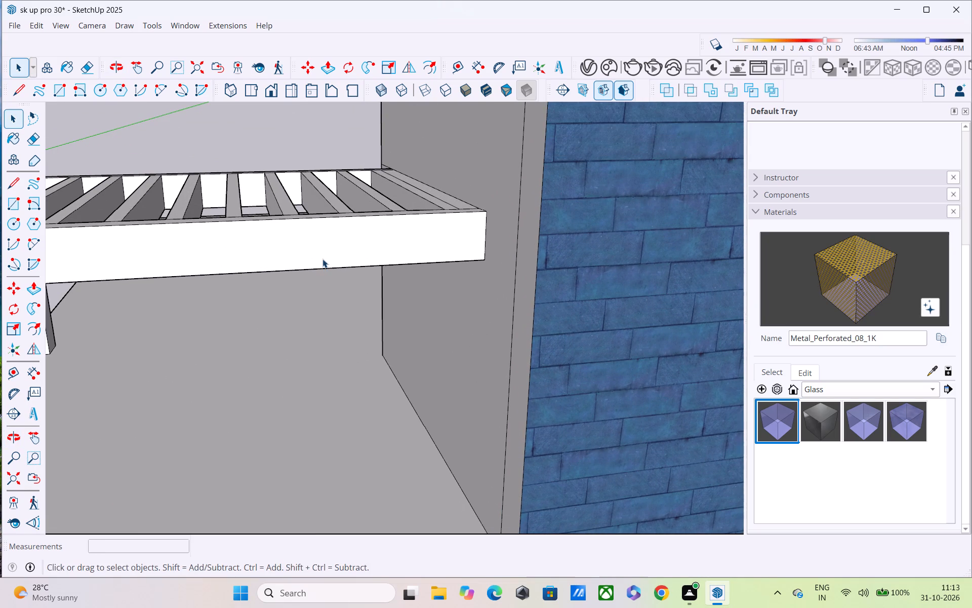
key("e")
key("c")
scroll(300, 252, "up", 2)
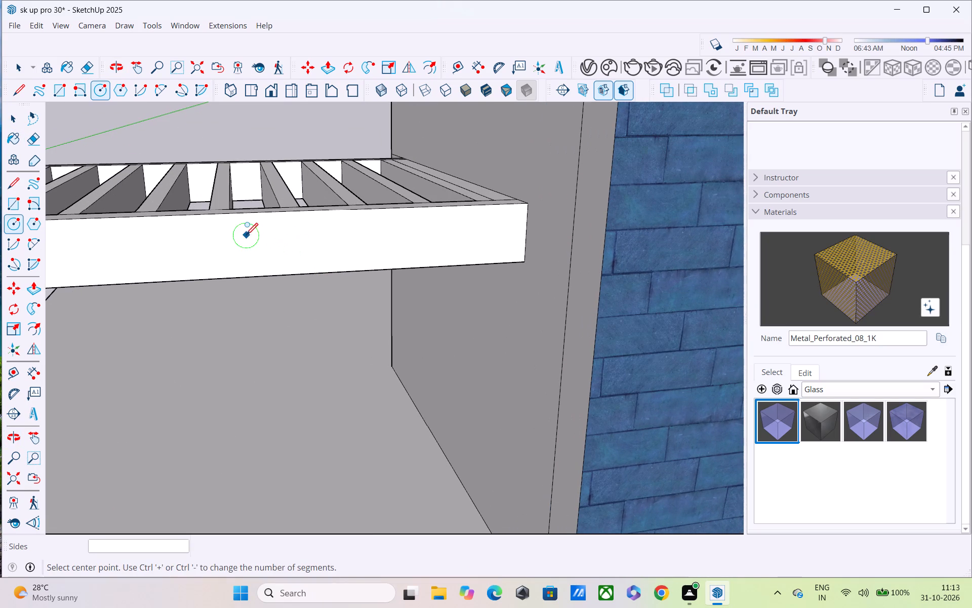
left_click(228, 243)
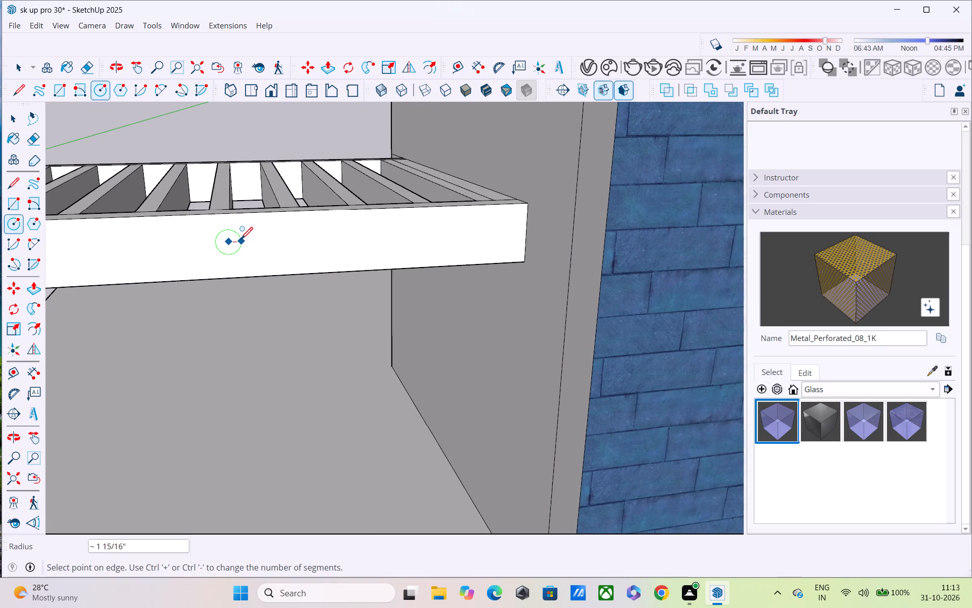
left_click(241, 238)
key("space")
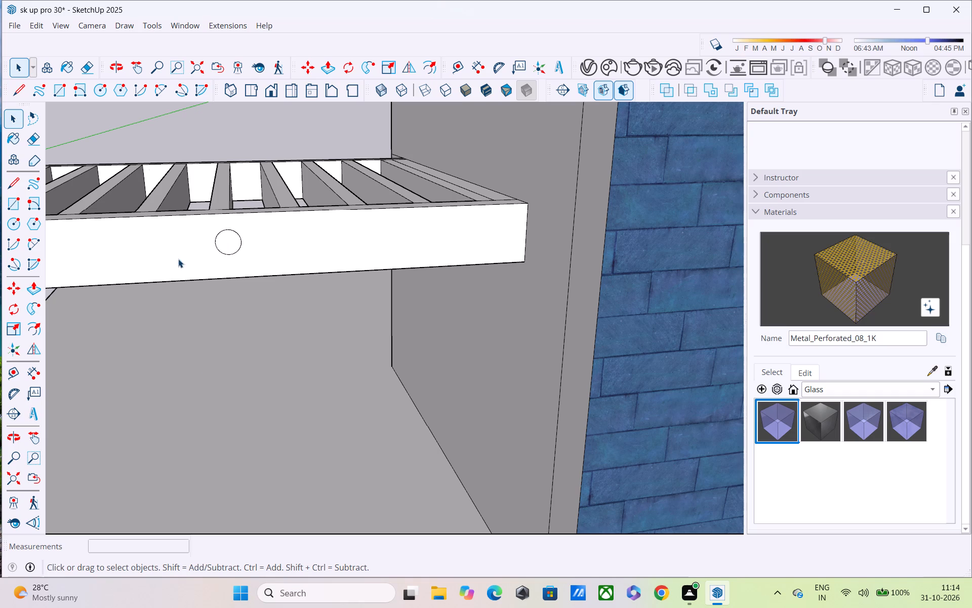
Push/Pull the circle outward from the pergola's front beam to form a short round stud.
key("p")
left_click(230, 235)
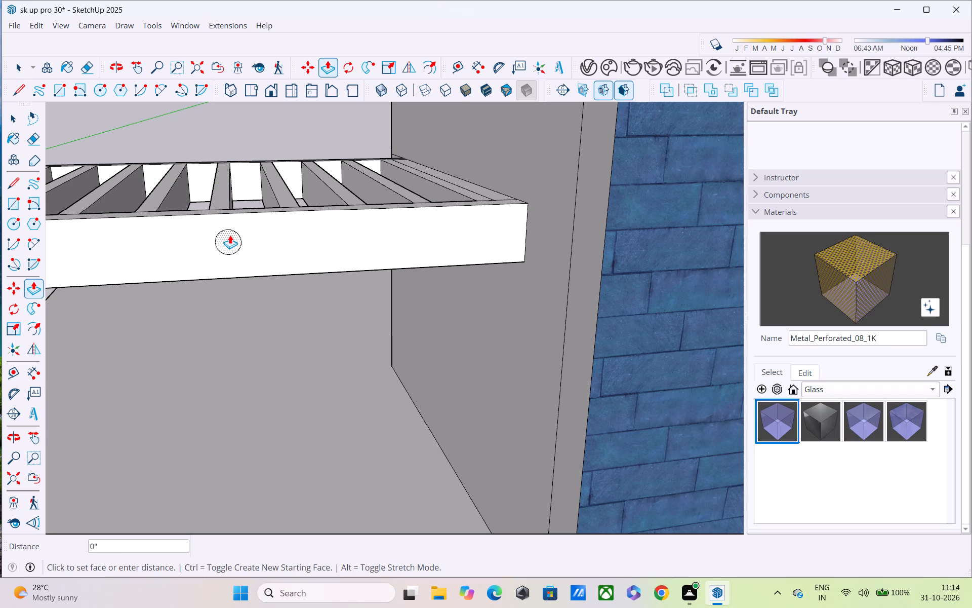
left_click(232, 238)
middle_click_drag(265, 244, 356, 236)
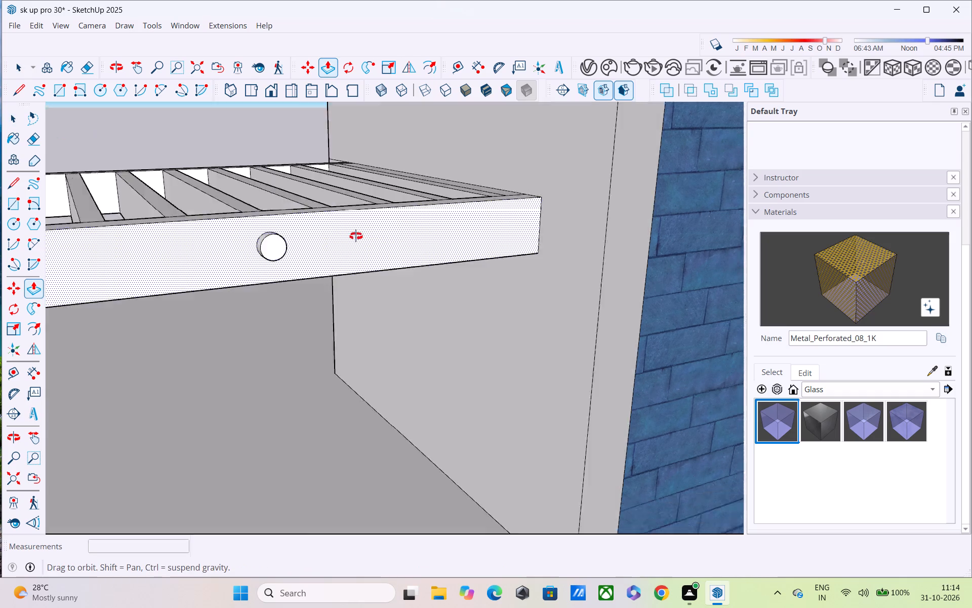
middle_click_drag(356, 236, 425, 229)
key("space")
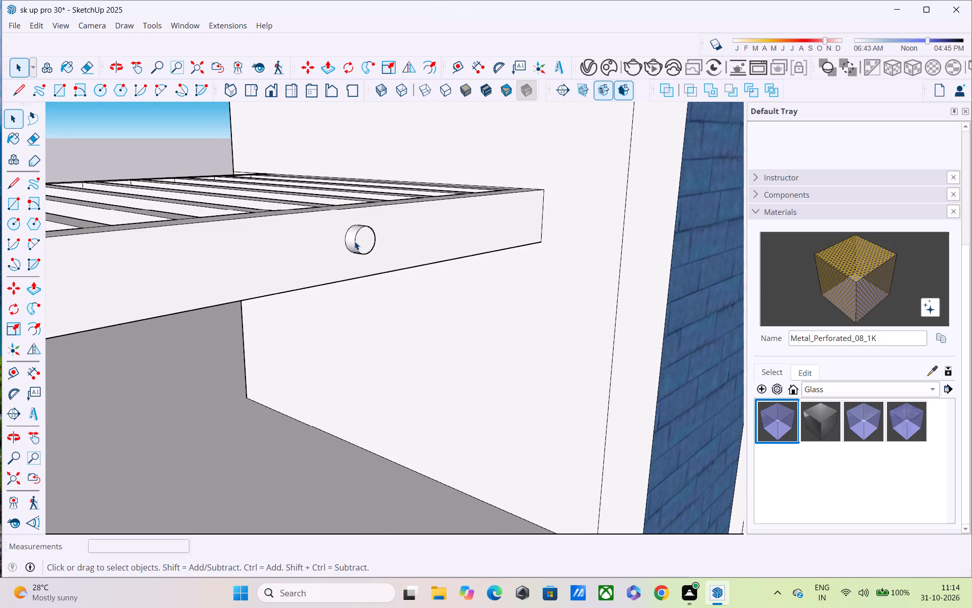
Copy the round stud about 3' 5 7/8" along the beam towards the blue tower and divide the spacing by 5.
double_click(358, 242, "shift")
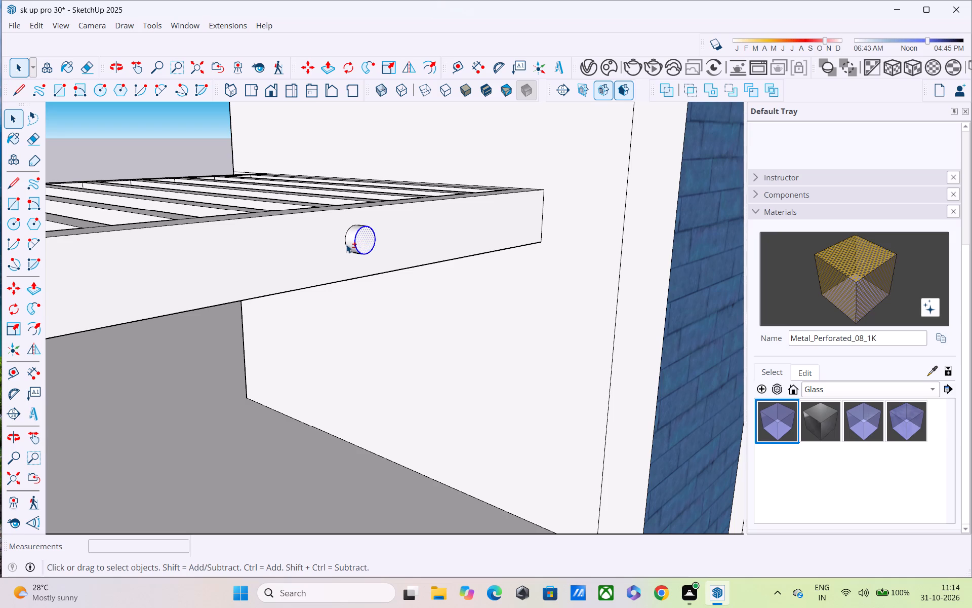
left_click(349, 238, "shift")
middle_click_drag(358, 238, 337, 239, "shift")
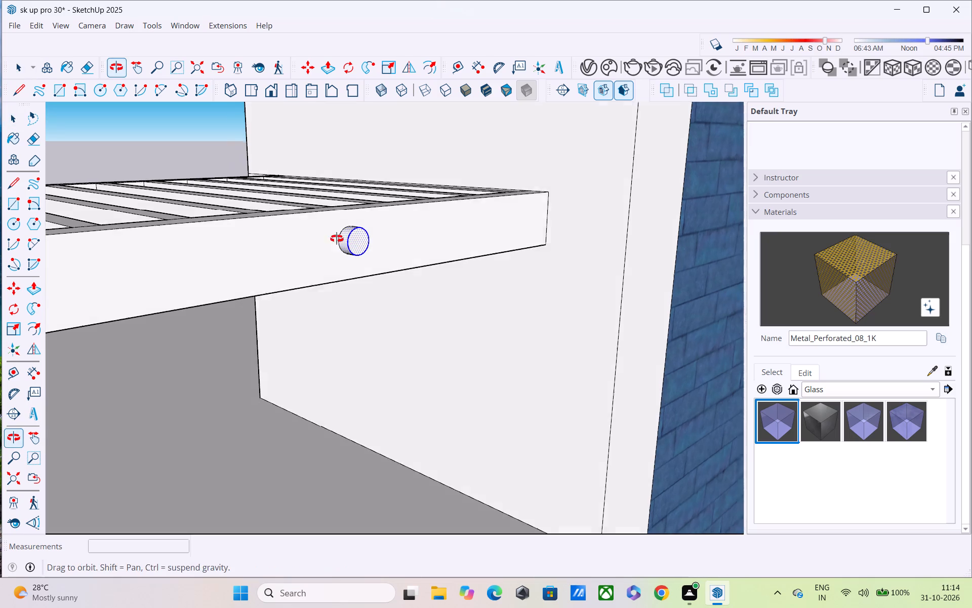
middle_click_drag(337, 239, 321, 237, "shift")
key("m")
scroll(308, 236, "up", 3)
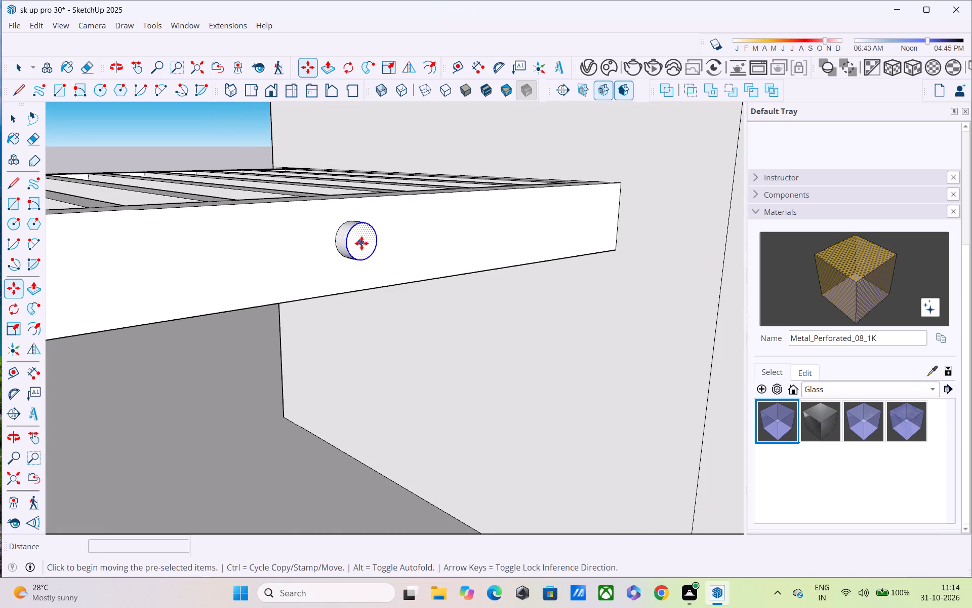
middle_click_drag(379, 234, 300, 278)
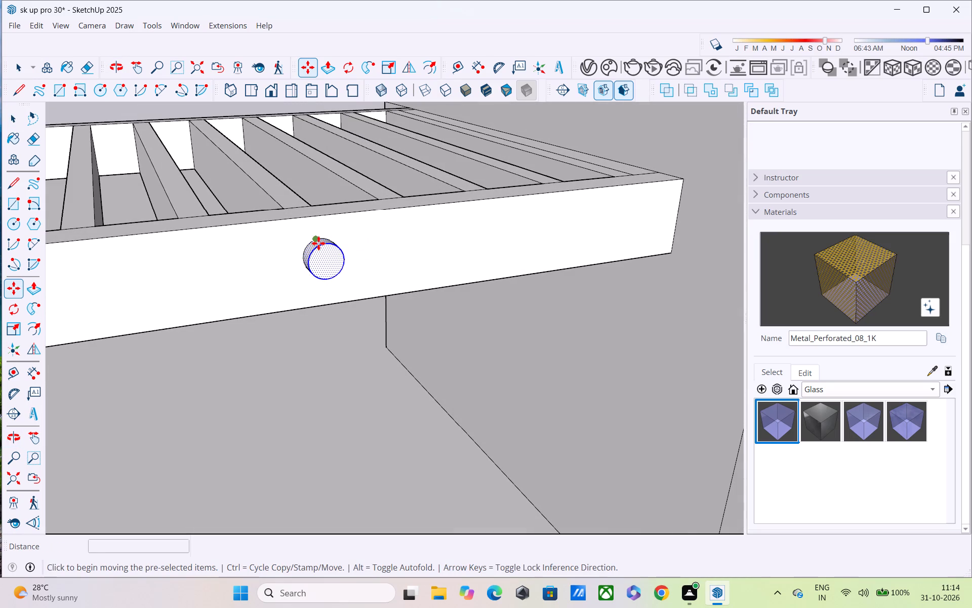
left_click(318, 243)
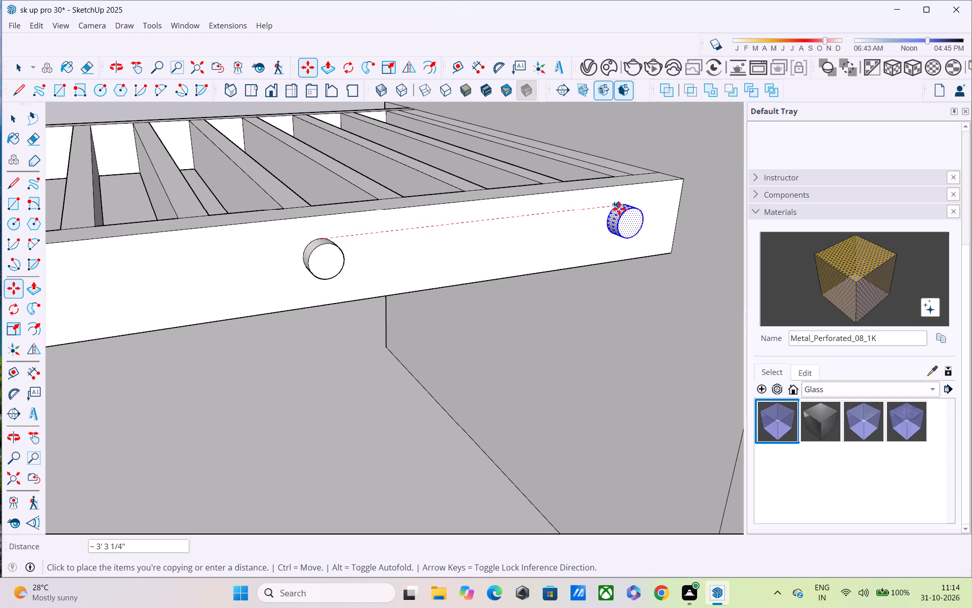
left_click(636, 208)
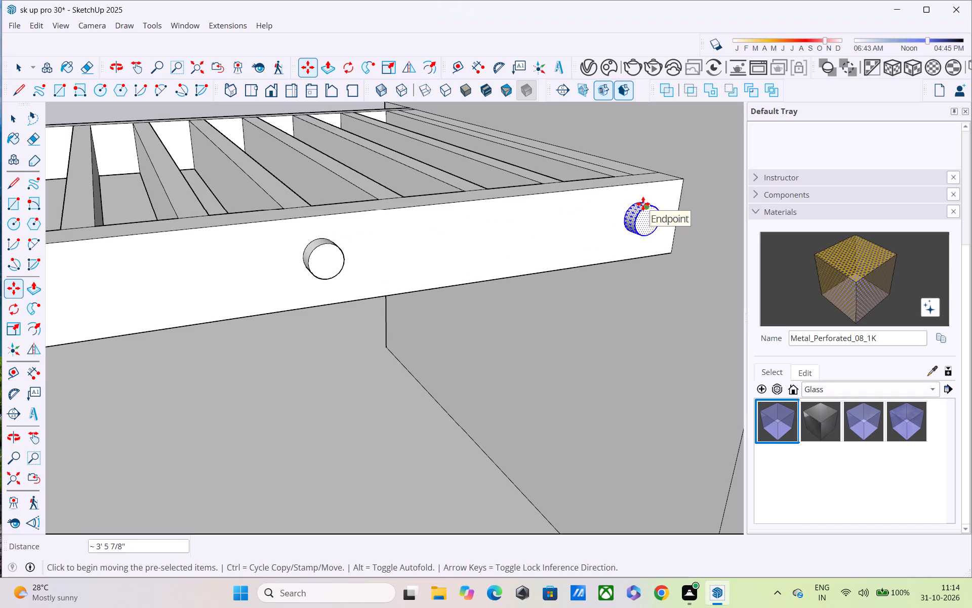
type("/5")
key("Return")
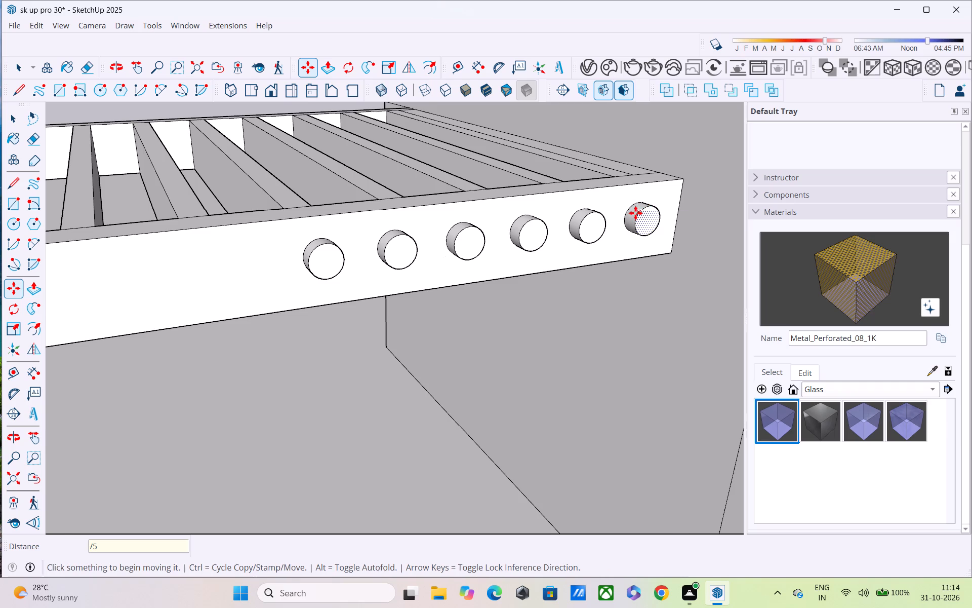
Examine the row of round studs on the pergola beam from the front at several distances.
scroll(635, 214, "down", 5)
scroll(572, 267, "down", 3)
middle_click_drag(532, 294, 476, 201)
scroll(475, 207, "down", 5)
scroll(483, 251, "down", 2)
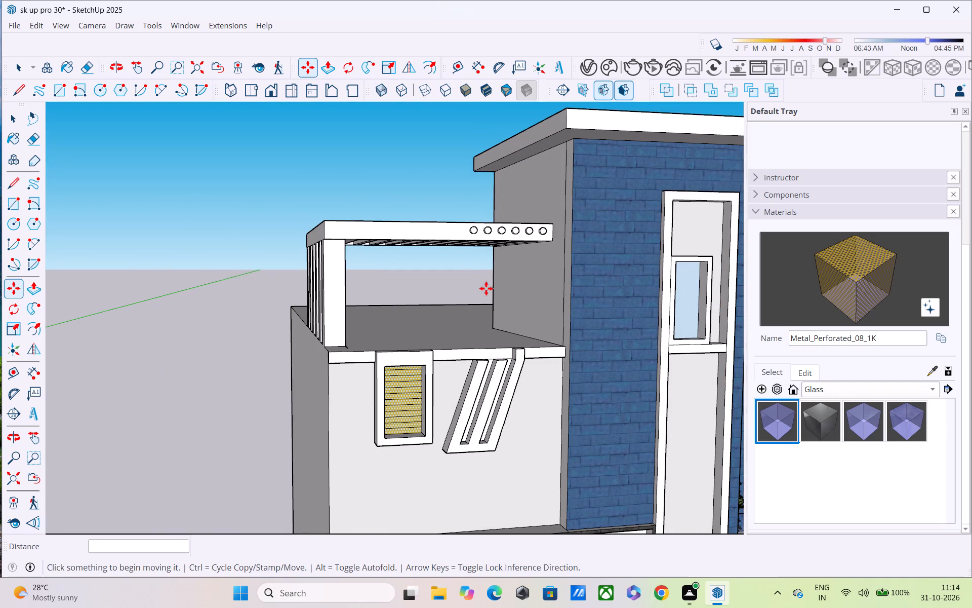
middle_click_drag(499, 320, 333, 315)
scroll(327, 305, "down", 2)
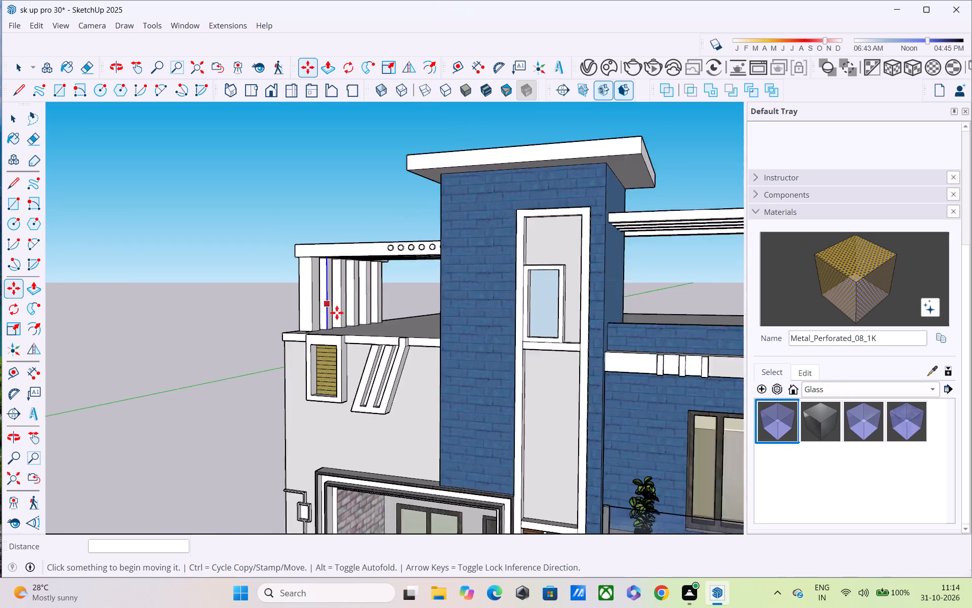
scroll(337, 313, "down", 2)
middle_click_drag(396, 387, 613, 477)
Push/Pull the end faces of all six round studs outward by about 1 1/8".
scroll(415, 253, "up", 7)
middle_click_drag(404, 277, 575, 331)
scroll(473, 288, "up", 5)
key("space")
key("p")
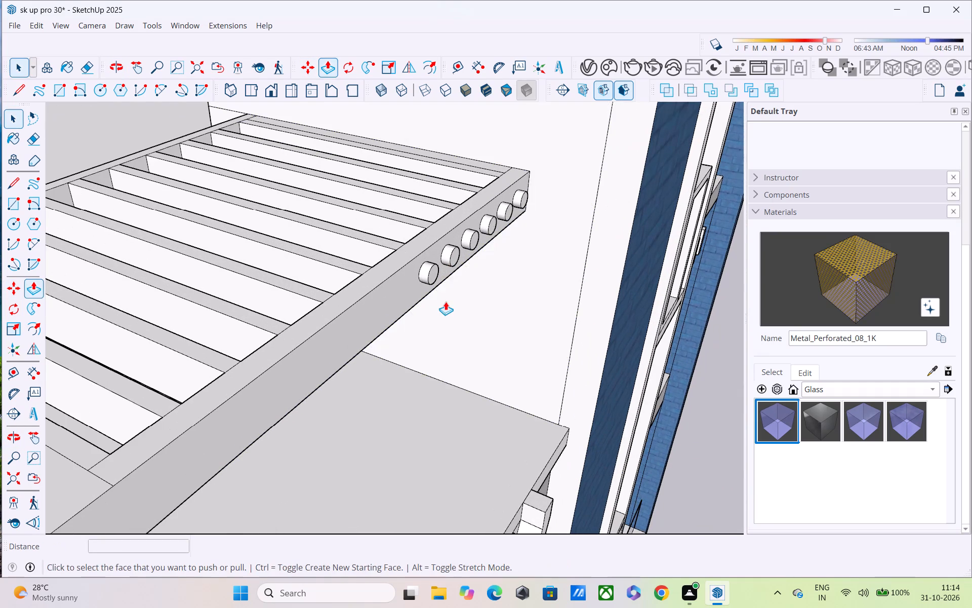
left_click(433, 270)
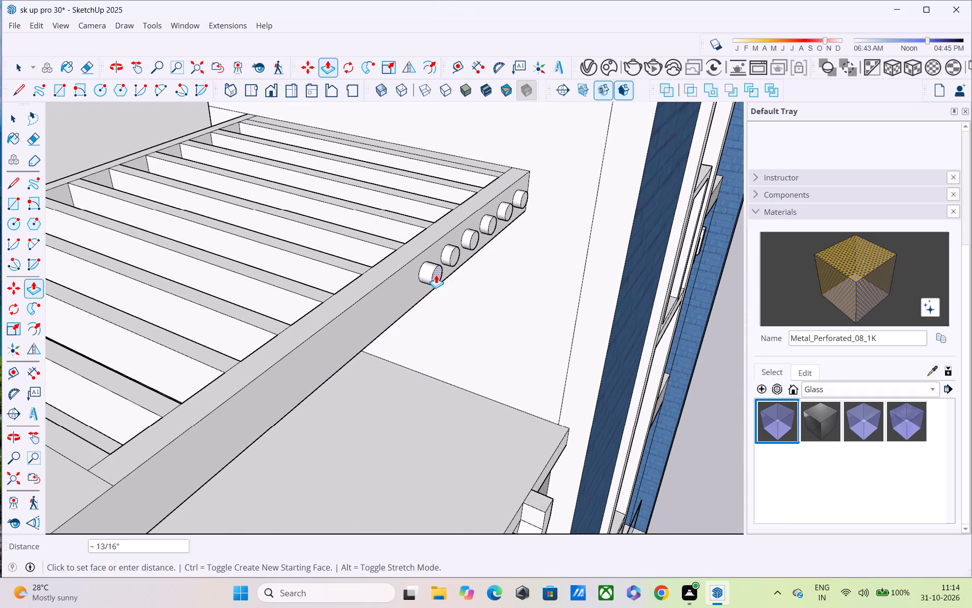
left_click(437, 278)
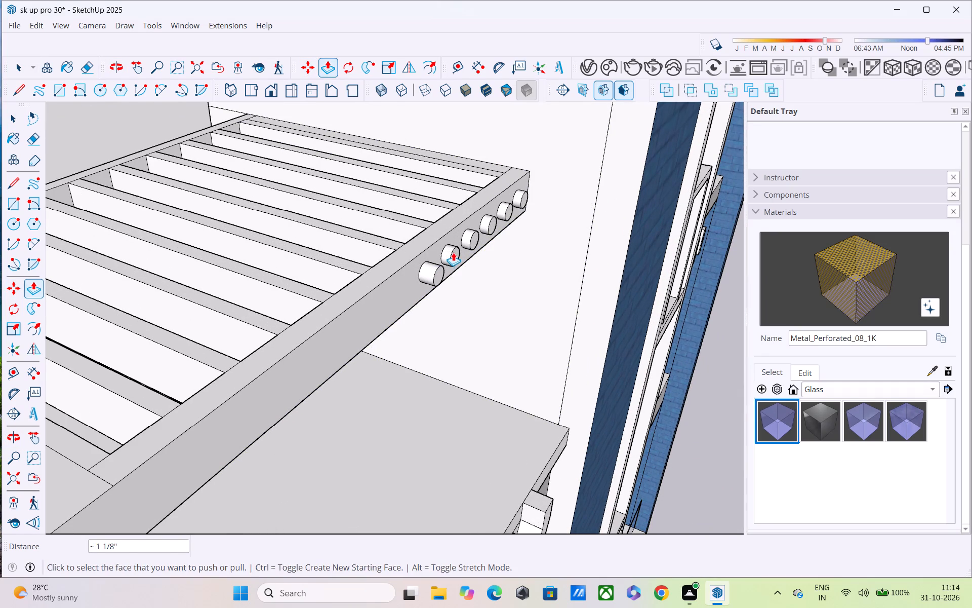
double_click(453, 252)
double_click(477, 240)
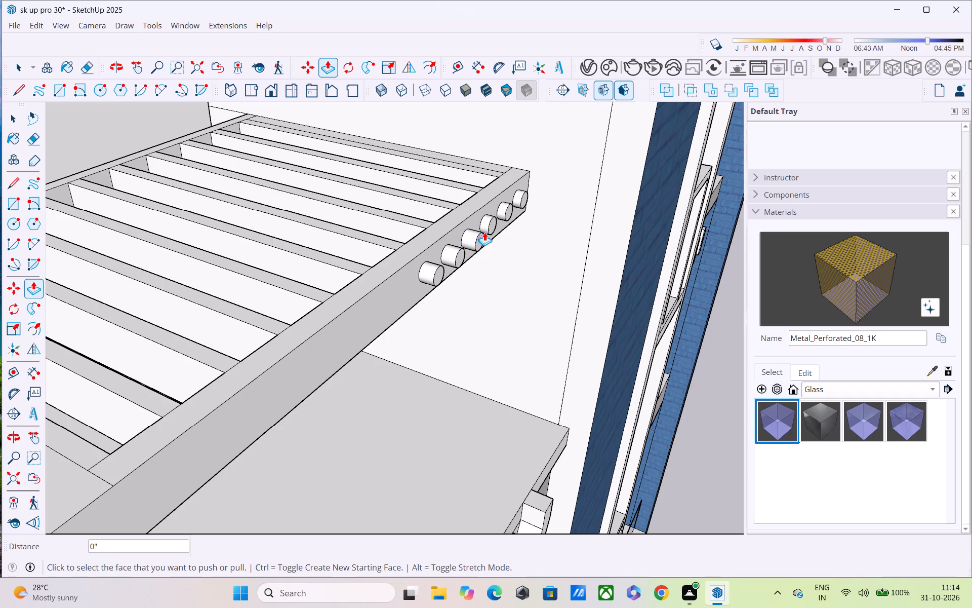
left_click(491, 224)
double_click(491, 224)
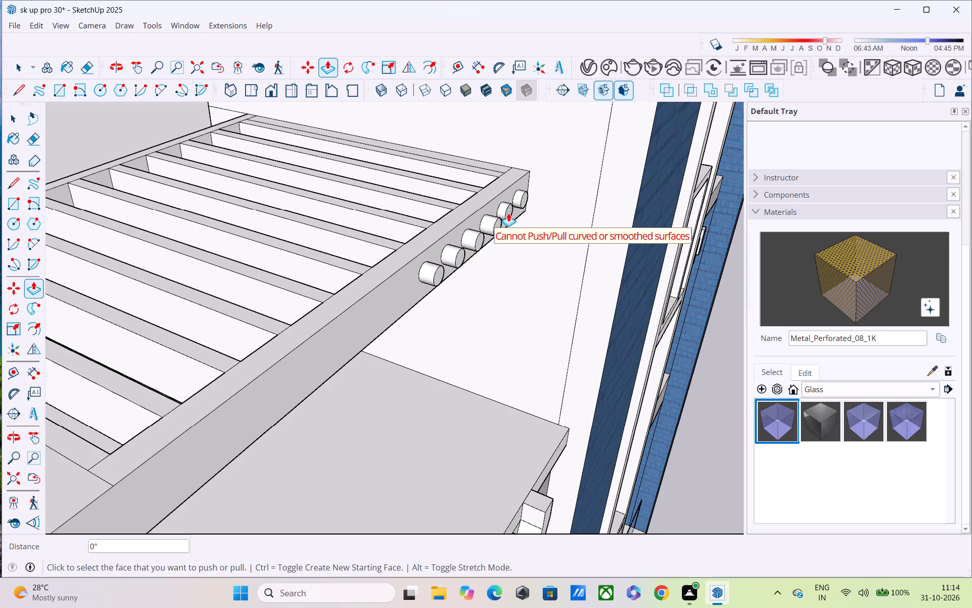
double_click(509, 210)
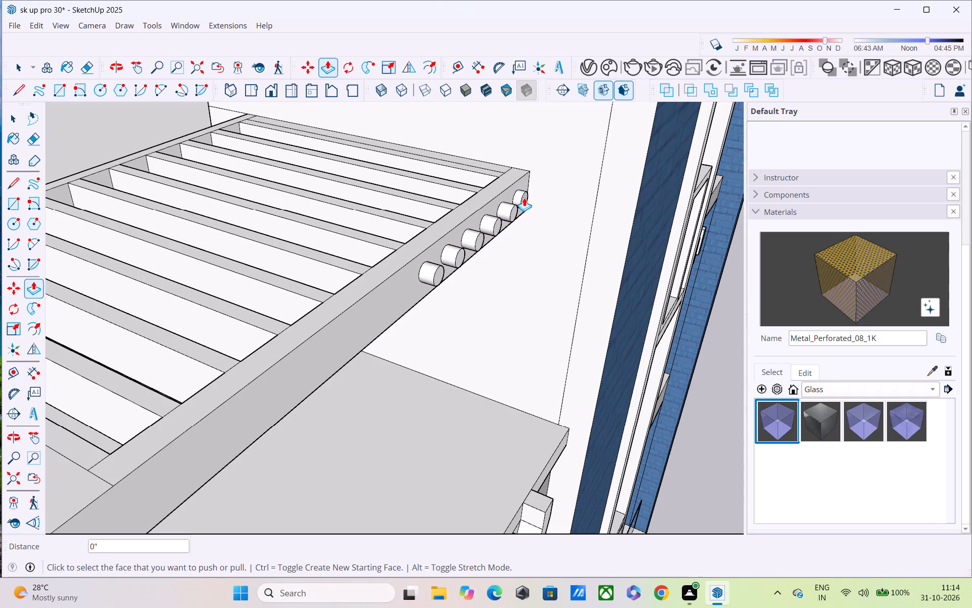
double_click(524, 198)
Examine the lengthened studs and the whole front facade from several angles and distances.
scroll(524, 199, "down", 5)
scroll(533, 240, "up", 1)
middle_click_drag(529, 235, 473, 175)
scroll(469, 175, "down", 5)
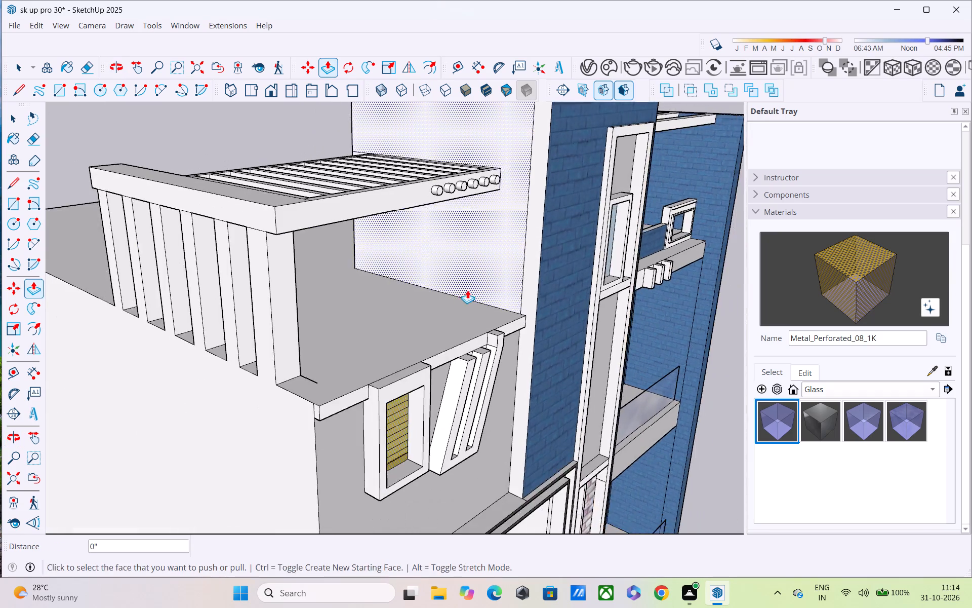
middle_click_drag(462, 289, 277, 236)
scroll(277, 236, "up", 1)
scroll(277, 238, "down", 4)
middle_click_drag(289, 292, 275, 261)
scroll(277, 253, "down", 4)
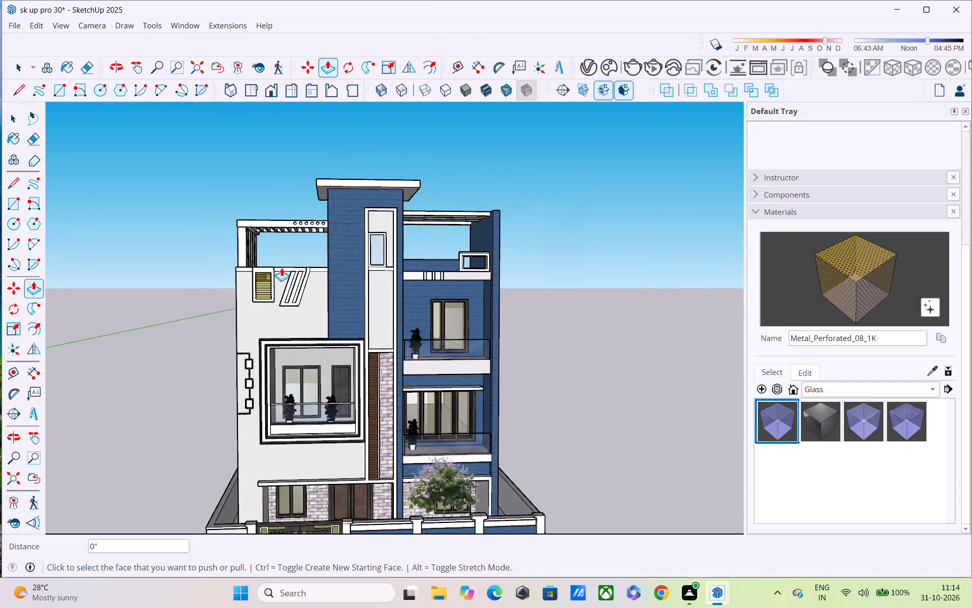
middle_click_drag(282, 266, 297, 300)
Offset the outline of the upper terrace floor inward by about 3".
scroll(289, 290, "up", 2)
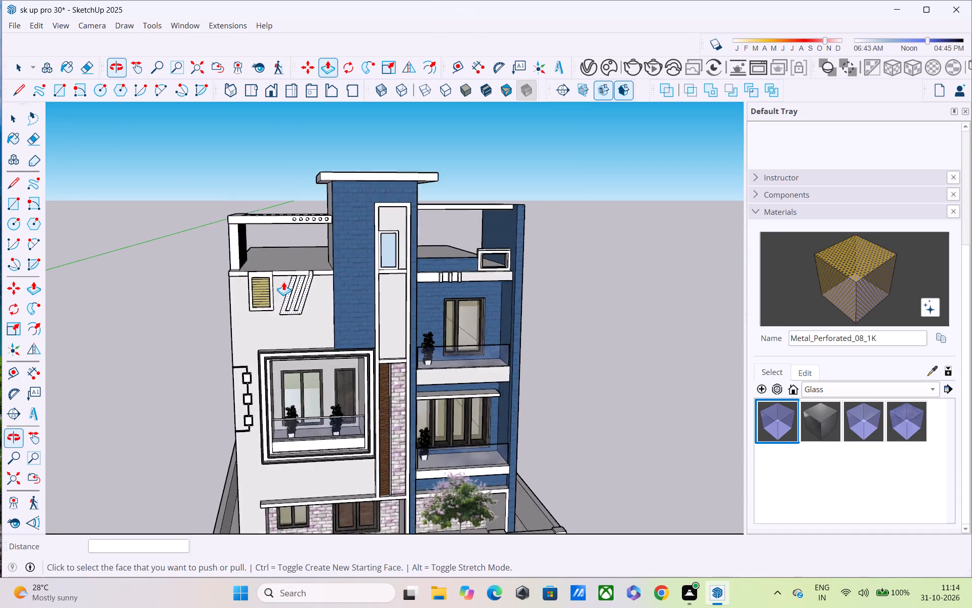
scroll(283, 282, "up", 10)
middle_click_drag(282, 264, 368, 349)
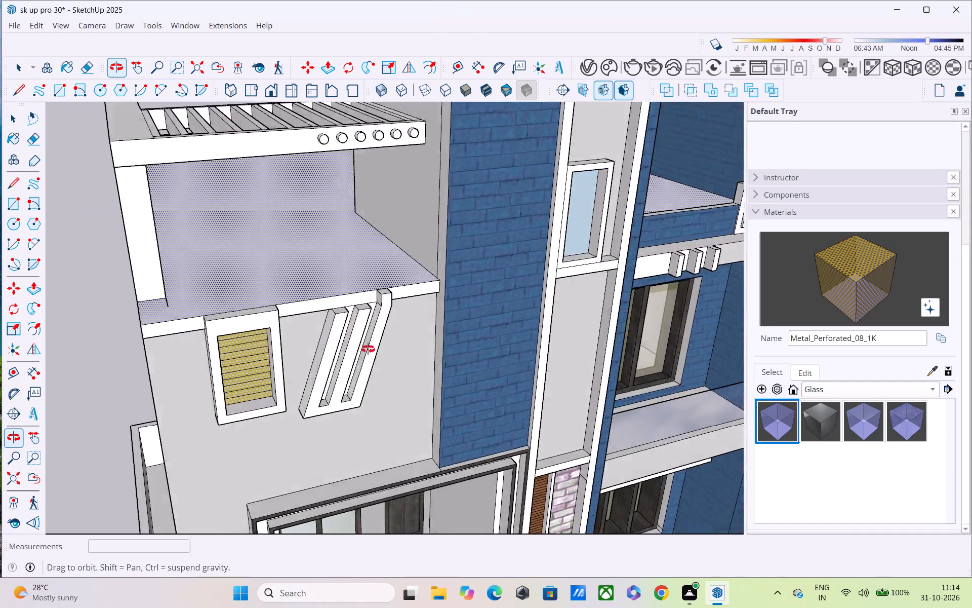
middle_click_drag(368, 349, 601, 366)
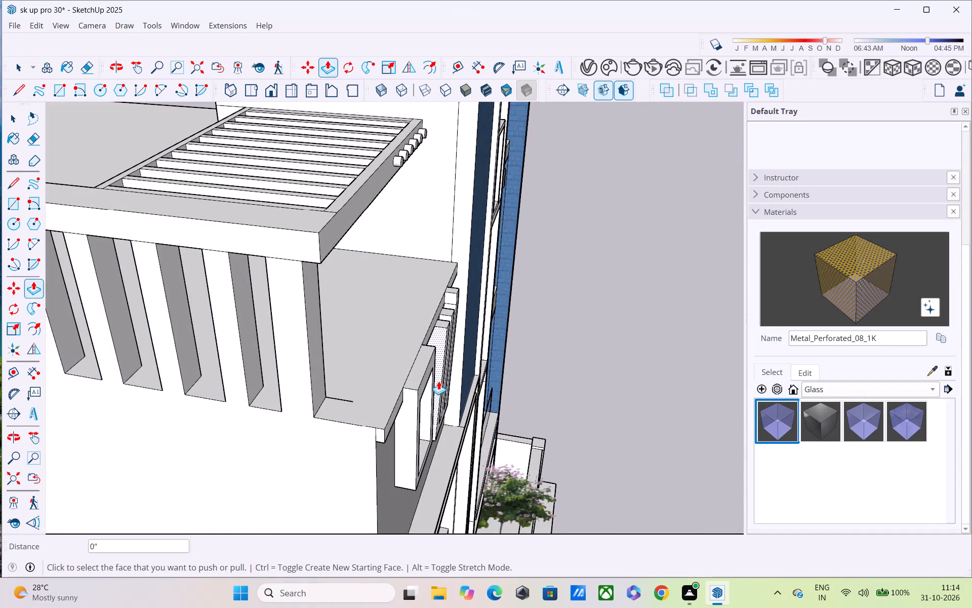
key("space")
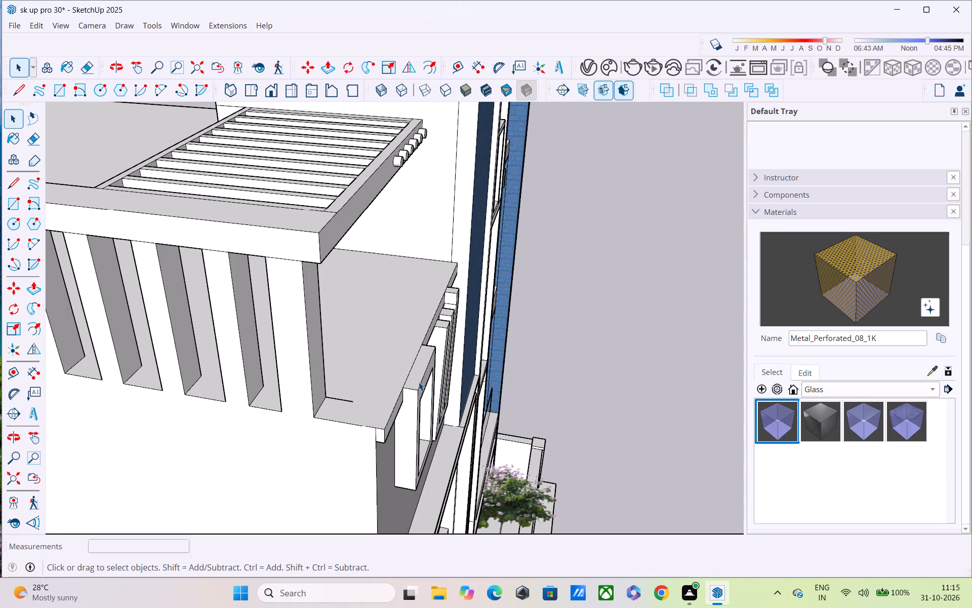
key("f")
left_click(403, 364)
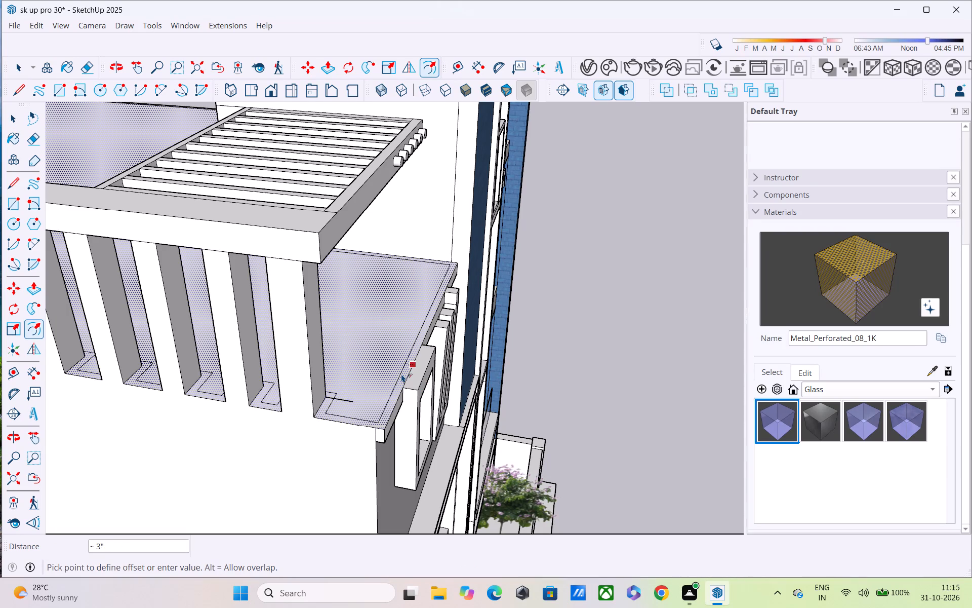
left_click(401, 374)
Draw a line of about 3" across the offset border strip at the terrace's front corner.
key("l")
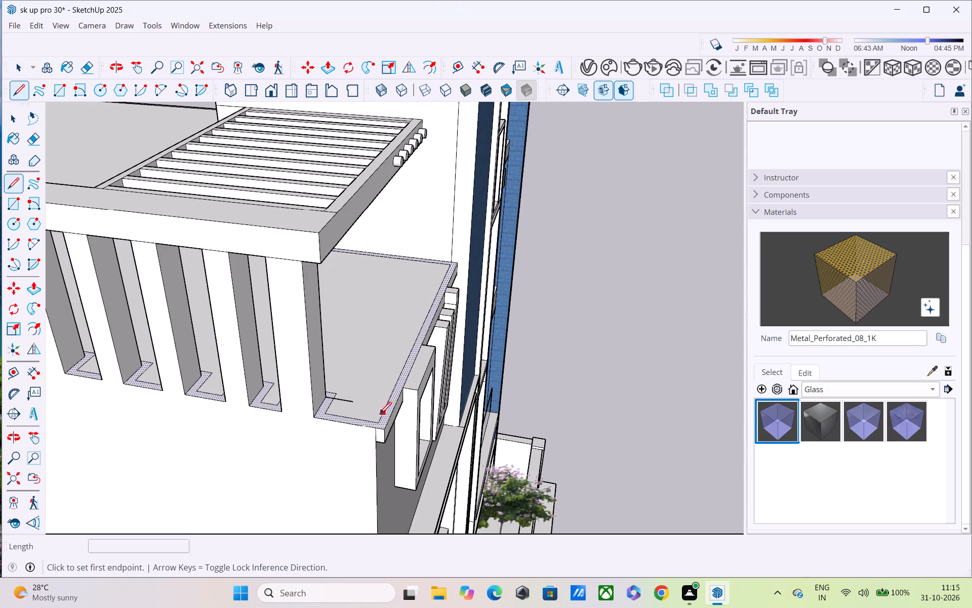
left_click(378, 423)
left_click(377, 429)
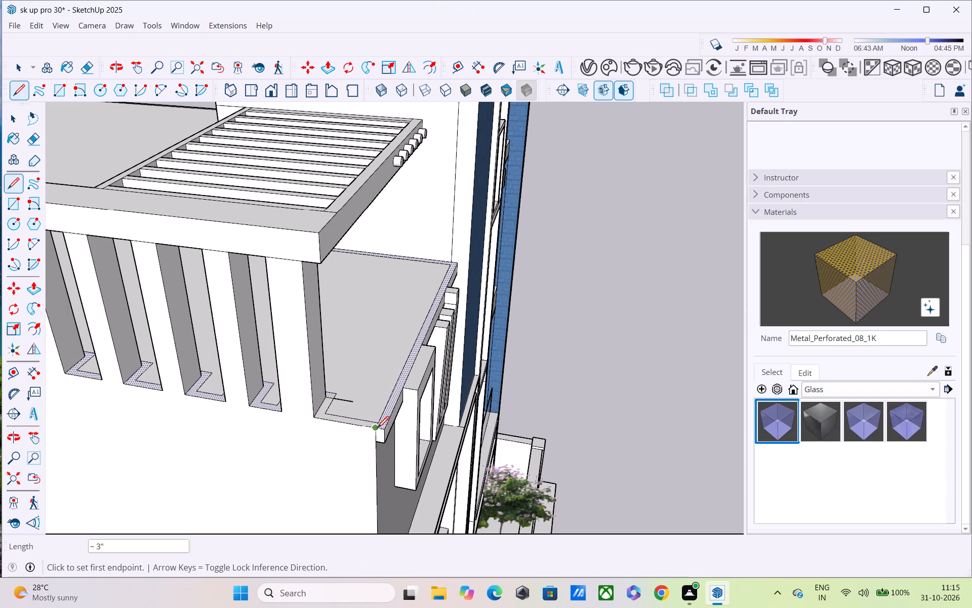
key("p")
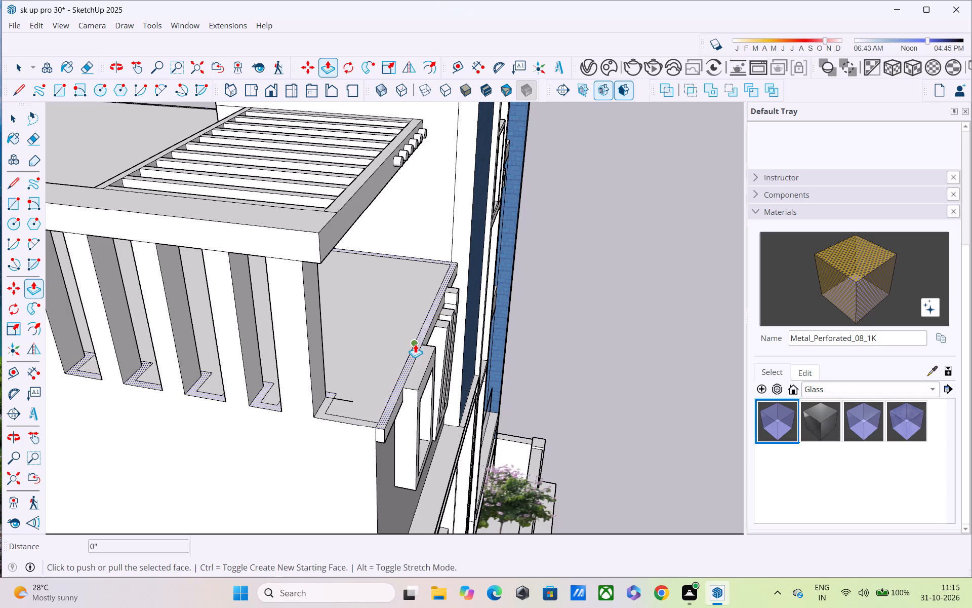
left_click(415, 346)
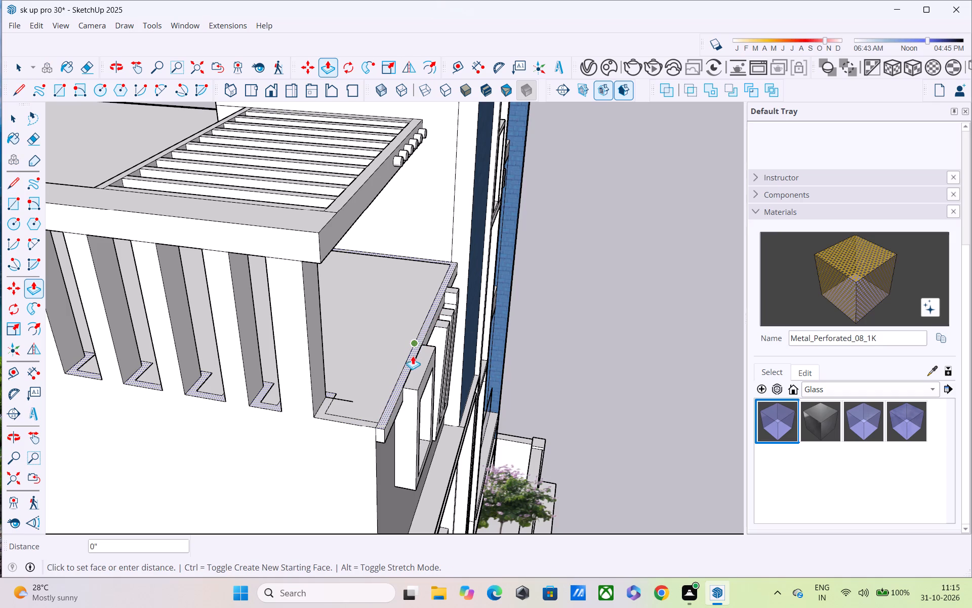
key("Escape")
Draw a line of about 3" across the offset border strip at the terrace corner beside the stair tower wall.
scroll(394, 382, "up", 2)
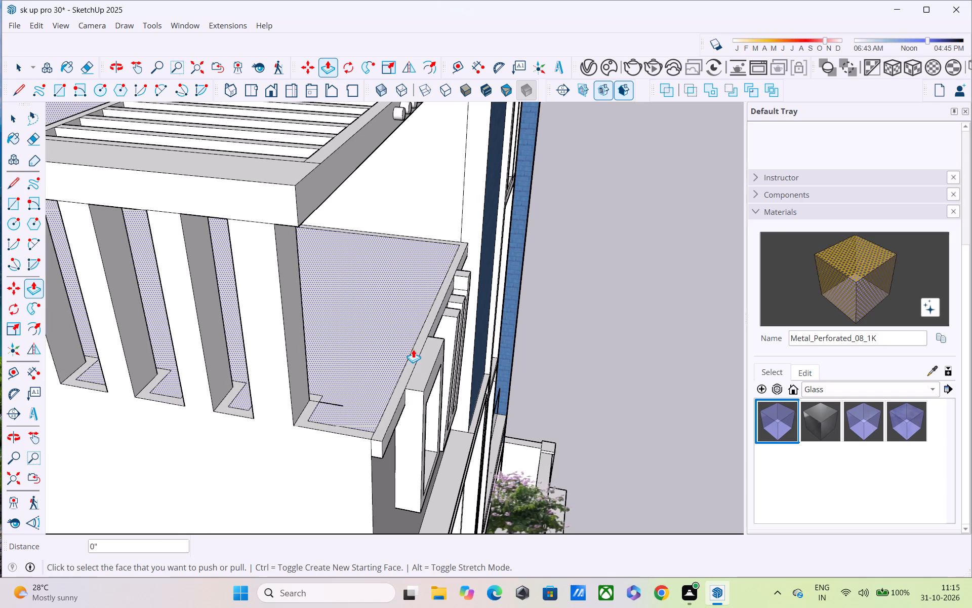
key("l")
scroll(458, 250, "up", 2)
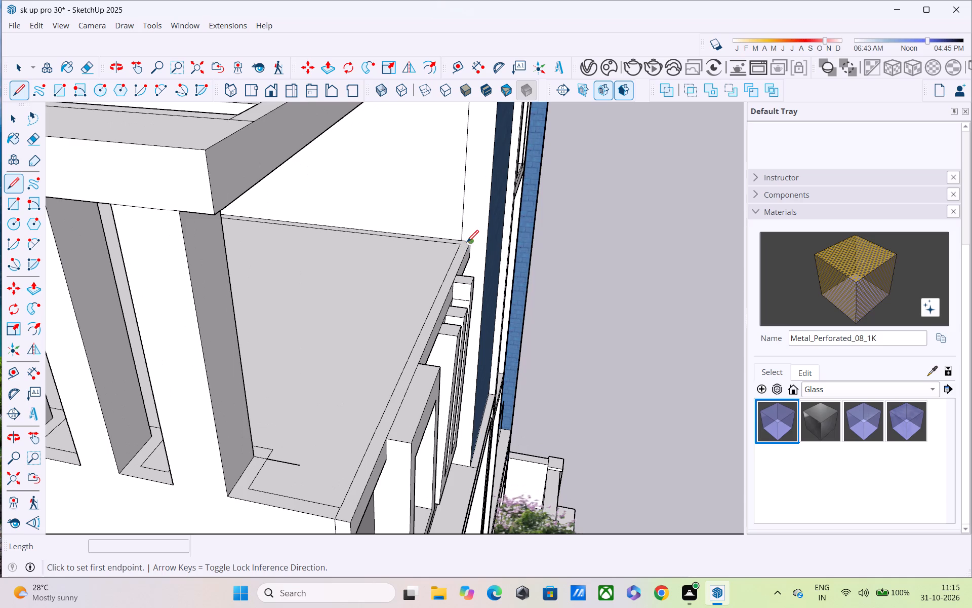
left_click(463, 247)
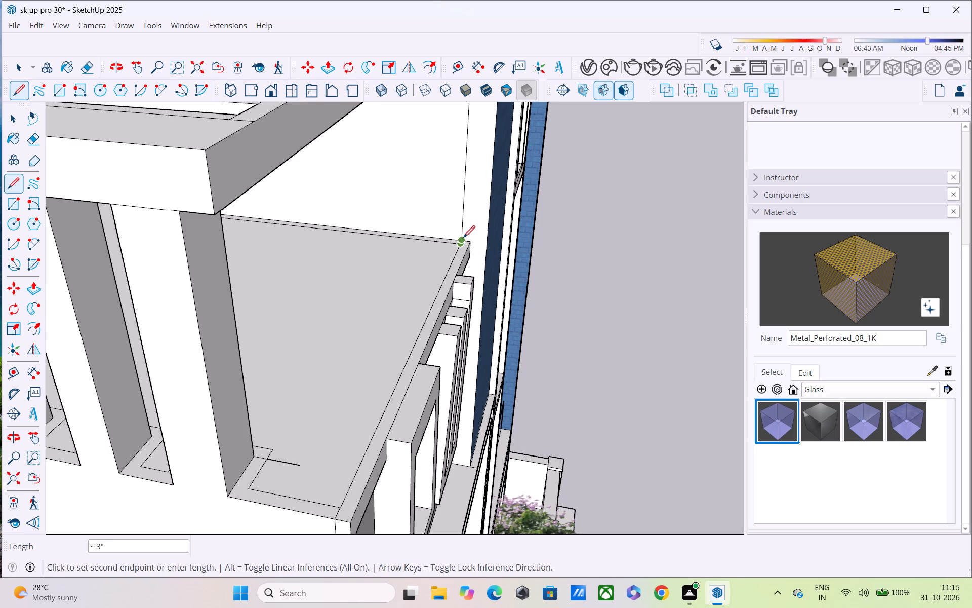
scroll(464, 238, "up", 8)
left_click(460, 241)
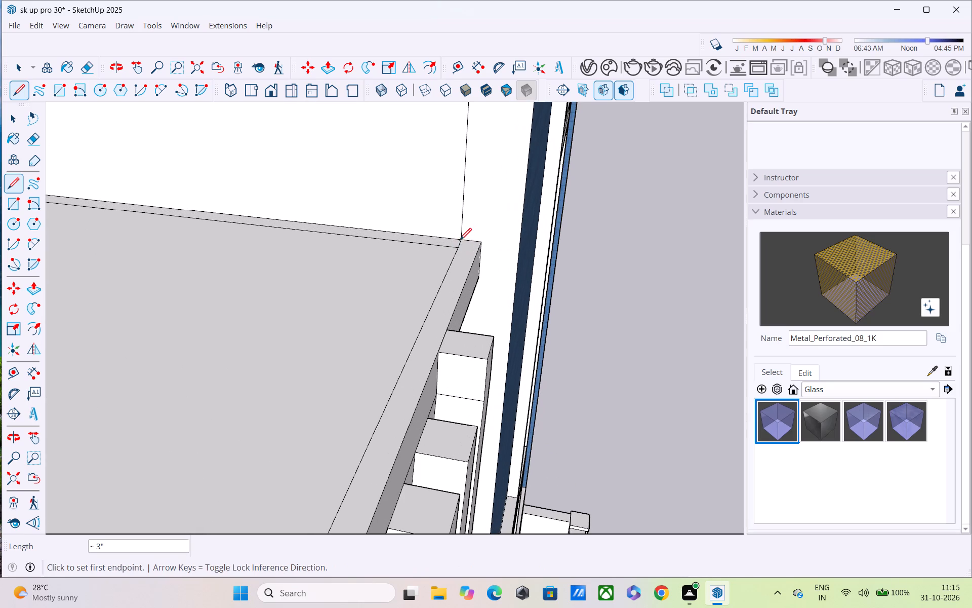
Push/Pull the border strip along the terrace's front edge up by 3".
key("p")
left_click(442, 307)
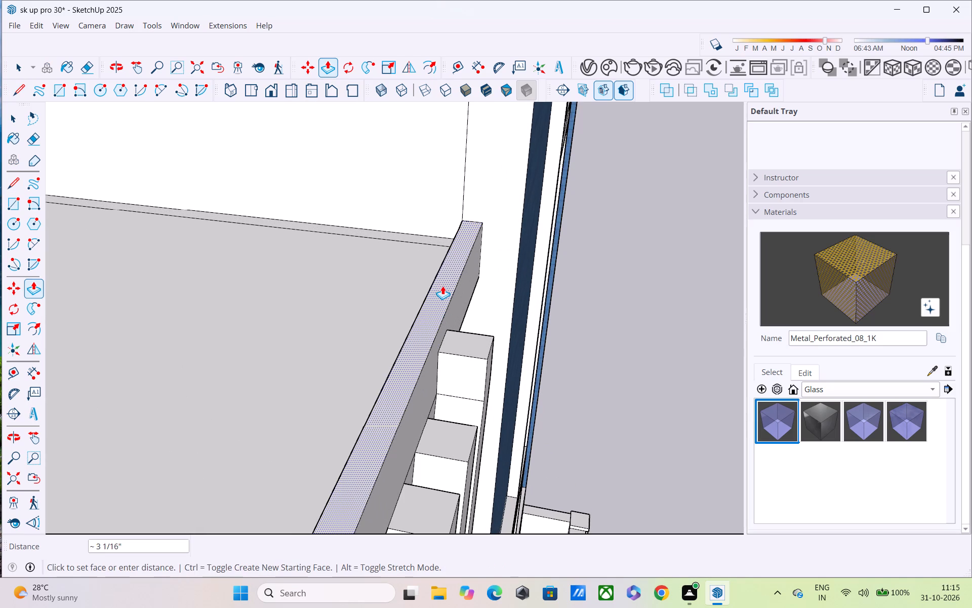
middle_click_drag(436, 285, 376, 183)
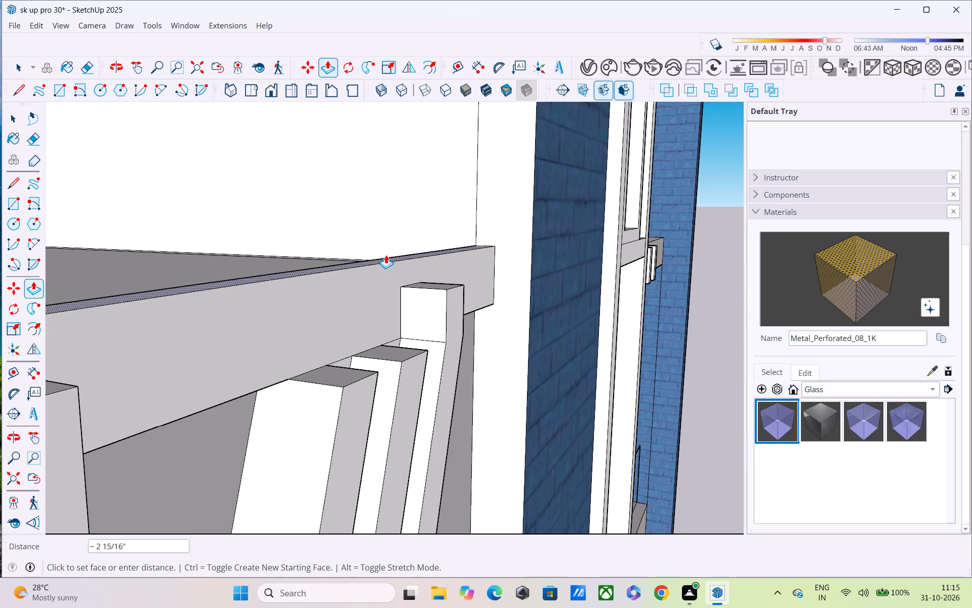
type("3\"")
key("Return")
Examine the raised front terrace edge and the upper facade from the front and side.
scroll(386, 288, "down", 3)
middle_click_drag(366, 321, 313, 323)
scroll(312, 323, "up", 1)
scroll(302, 311, "down", 12)
middle_click_drag(268, 373, 160, 338)
scroll(171, 350, "down", 5)
scroll(216, 376, "up", 1)
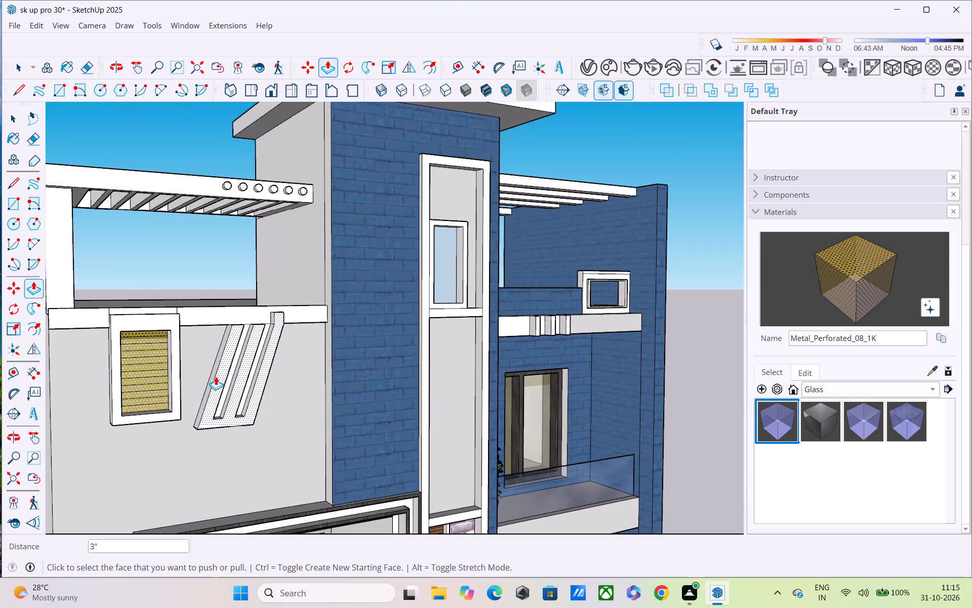
middle_click_drag(254, 390, 389, 408)
middle_click_drag(289, 407, 415, 472)
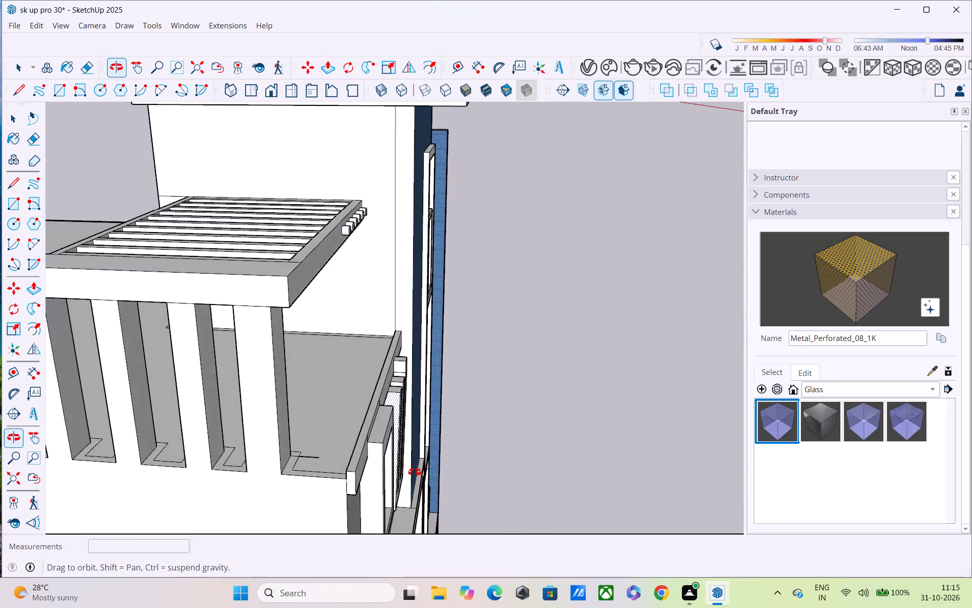
middle_click_drag(415, 472, 399, 437)
Erase the offset line running along the open side edge of the terrace floor.
key("space")
middle_click_drag(594, 365, 482, 405)
scroll(480, 406, "down", 4)
middle_click_drag(438, 410, 791, 450)
middle_click(375, 433)
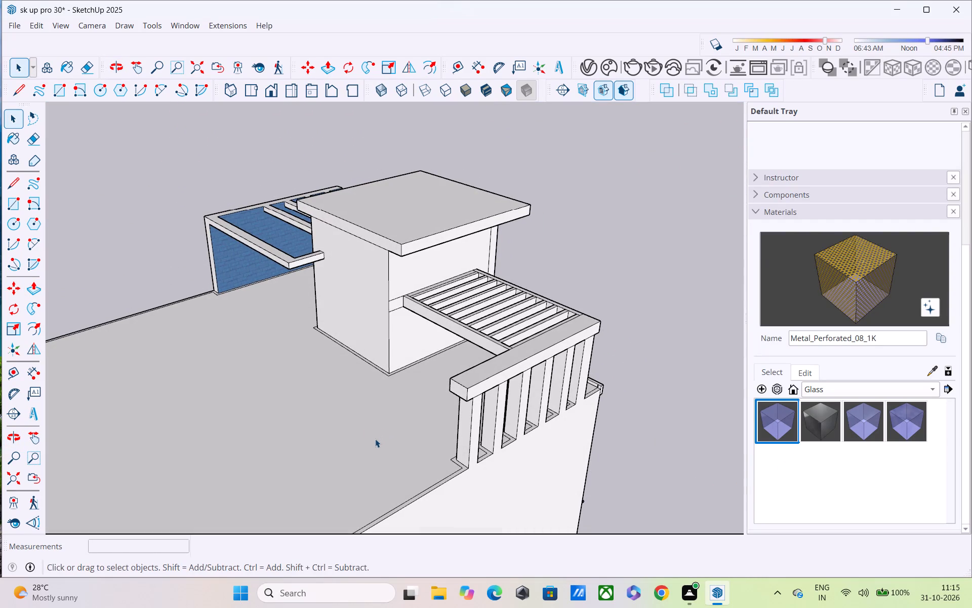
left_click_drag(375, 439, 368, 442)
key("r")
key("e")
scroll(353, 489, "up", 4)
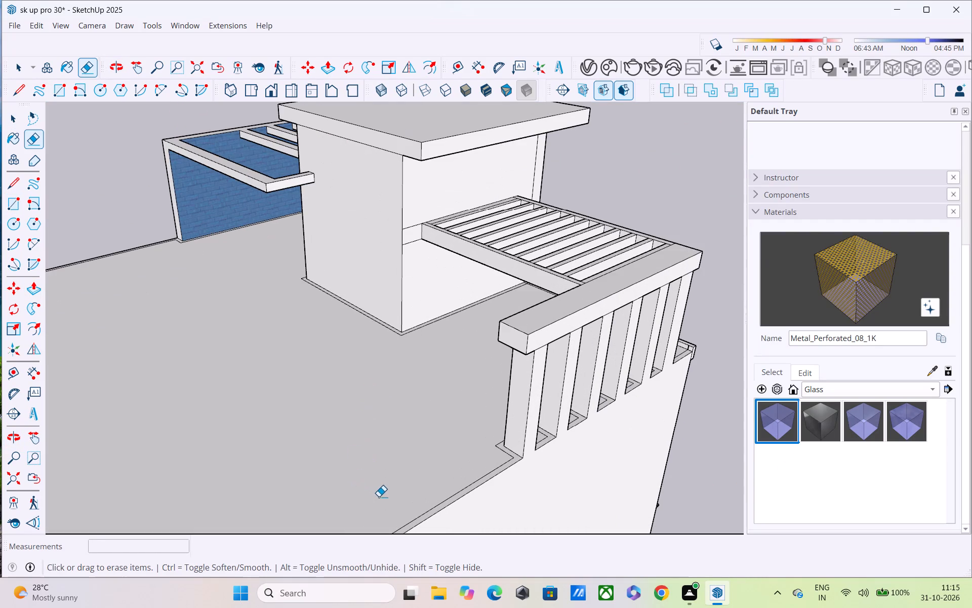
middle_click_drag(379, 497, 396, 399, "shift")
left_click(400, 435)
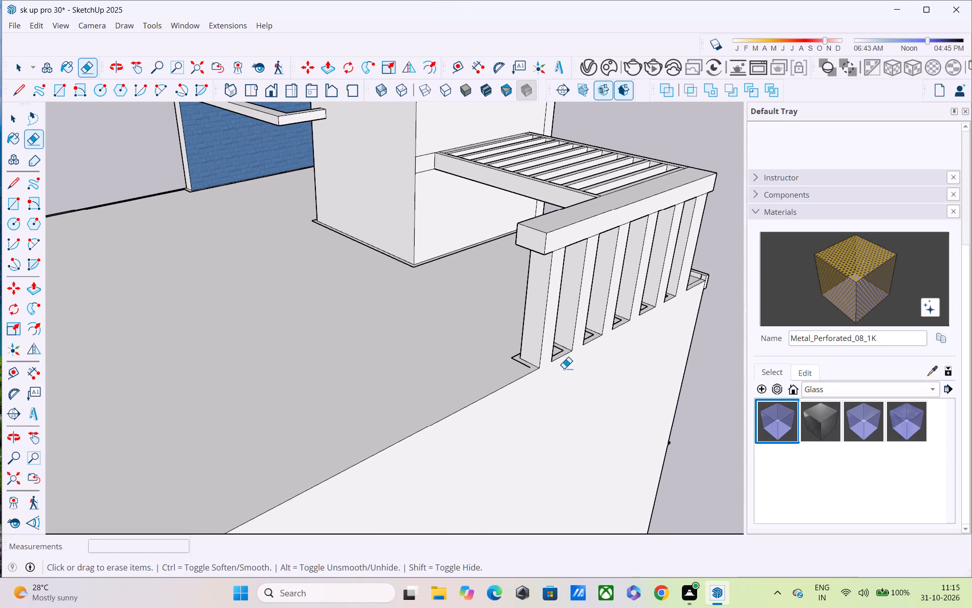
Erase the offset lines around the bases of the three rearmost pergola posts on the terrace floor.
middle_click_drag(564, 368, 818, 384)
scroll(669, 266, "up", 3)
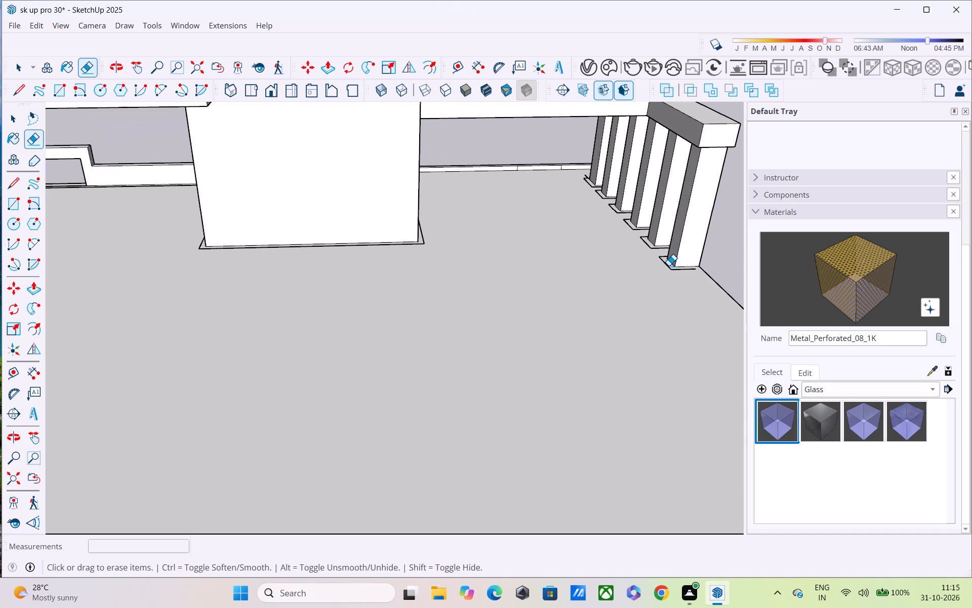
left_click(669, 265)
left_click(663, 258)
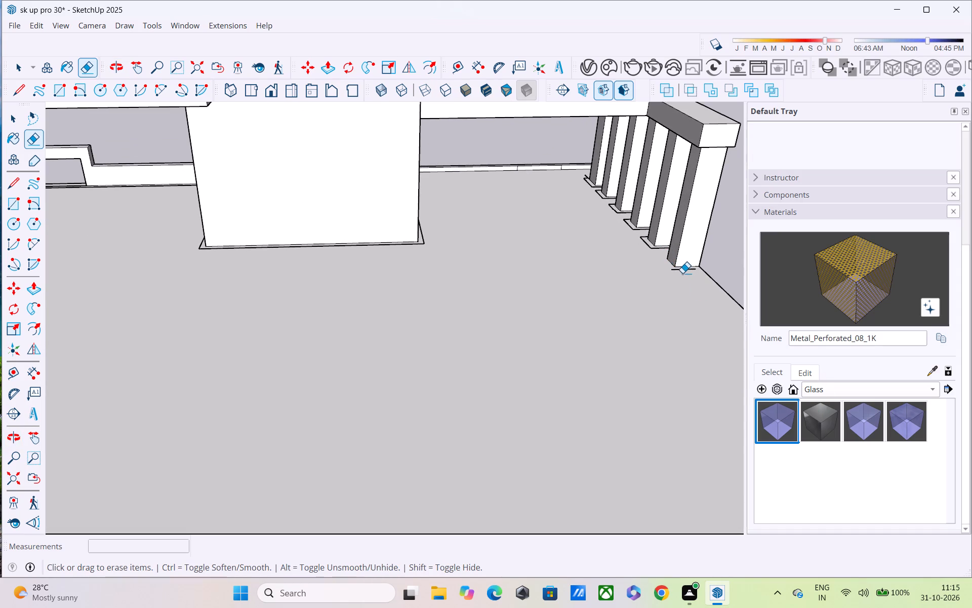
left_click(682, 271)
middle_click_drag(660, 263, 660, 328)
scroll(656, 303, "up", 4)
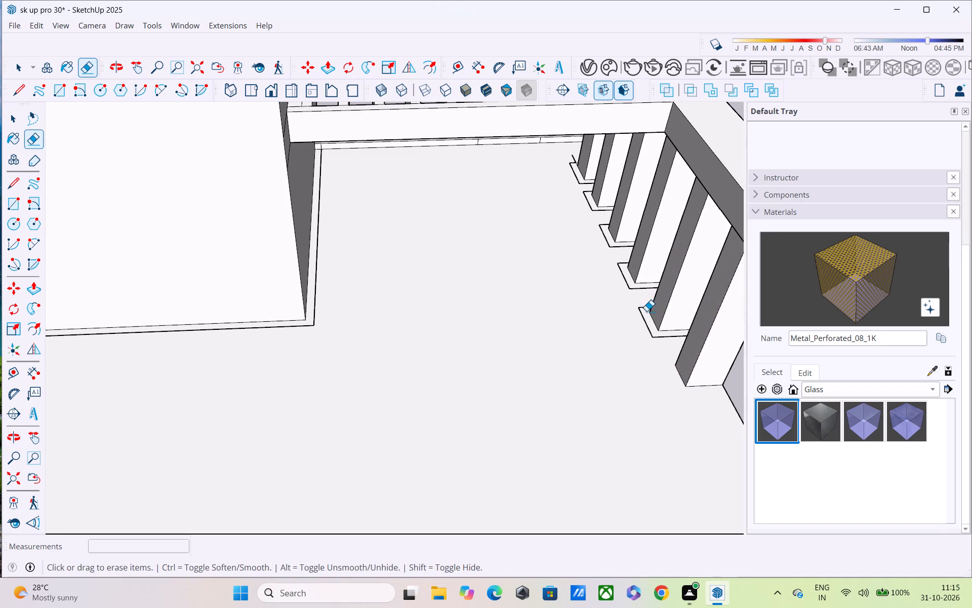
left_click(645, 310)
left_click_drag(644, 314, 639, 339)
left_click_drag(656, 336, 658, 345)
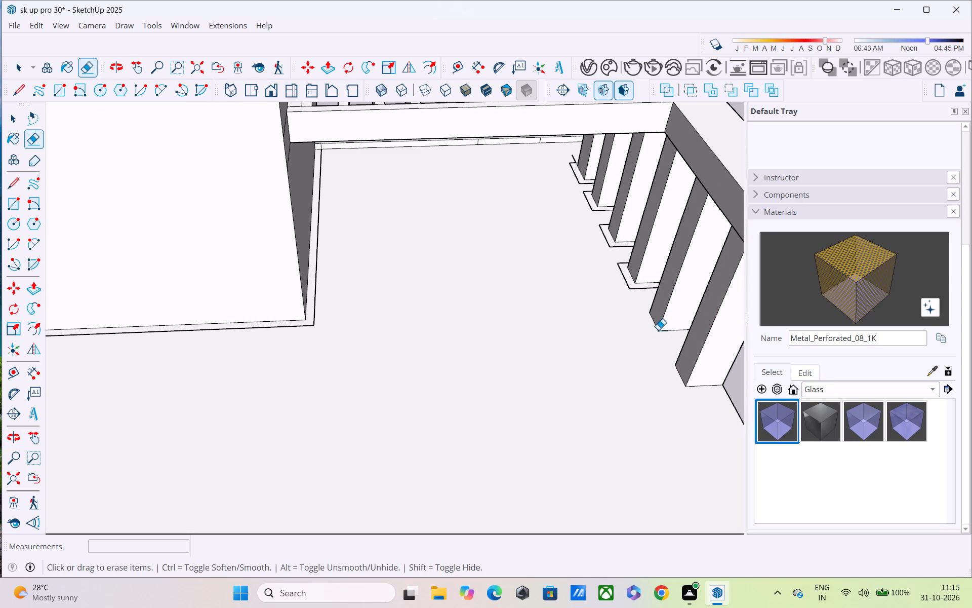
middle_click_drag(658, 331, 659, 384, "shift")
scroll(632, 321, "up", 4)
left_click_drag(623, 301, 621, 332)
left_click_drag(633, 346, 637, 357)
Erase the offset lines around the bases of the three remaining pergola posts nearer the front edge.
middle_click_drag(637, 324, 637, 385)
left_click_drag(594, 291, 593, 332)
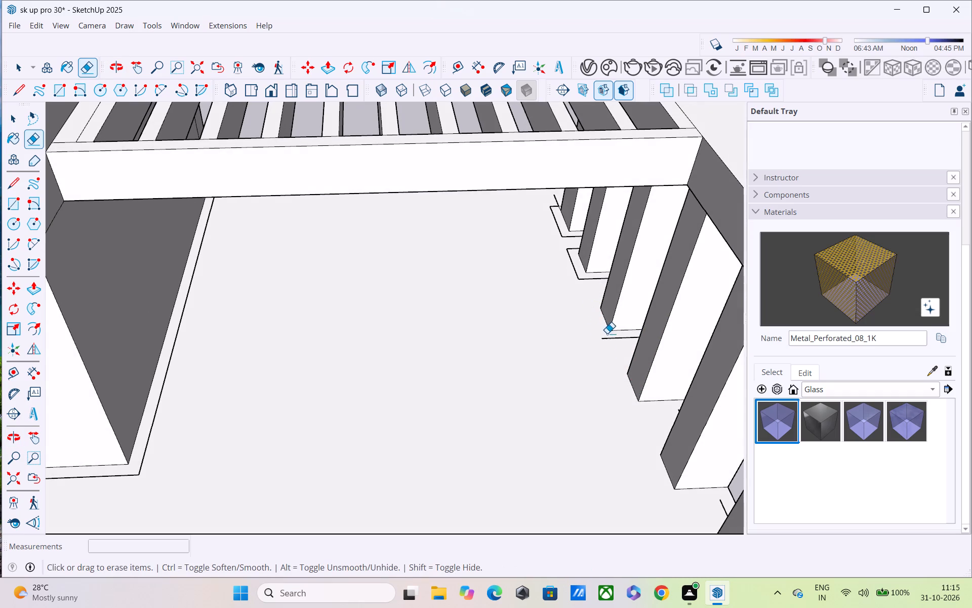
left_click_drag(609, 334, 613, 347)
left_click_drag(574, 242, 575, 276)
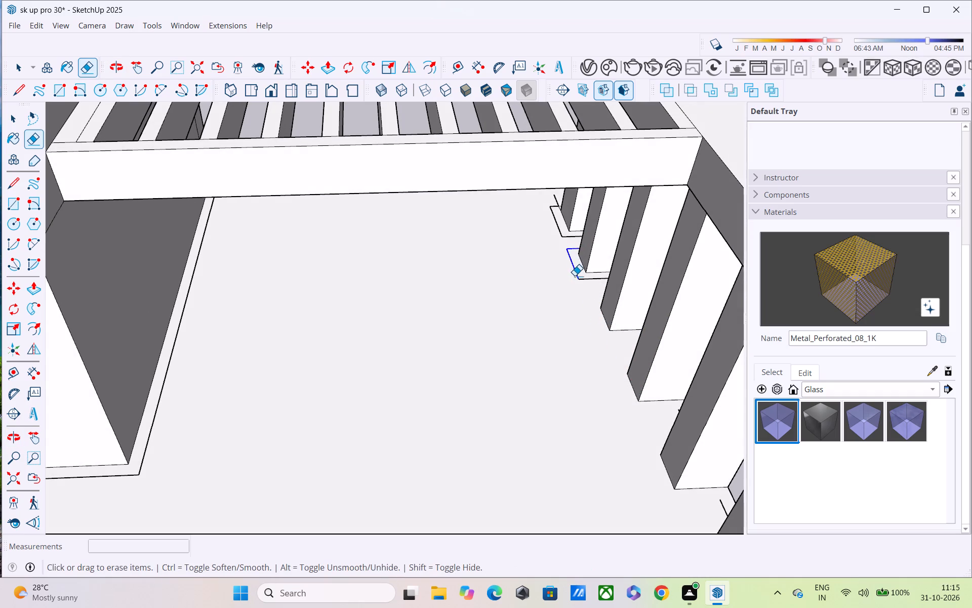
left_click_drag(582, 281, 589, 288)
left_click_drag(554, 207, 552, 230)
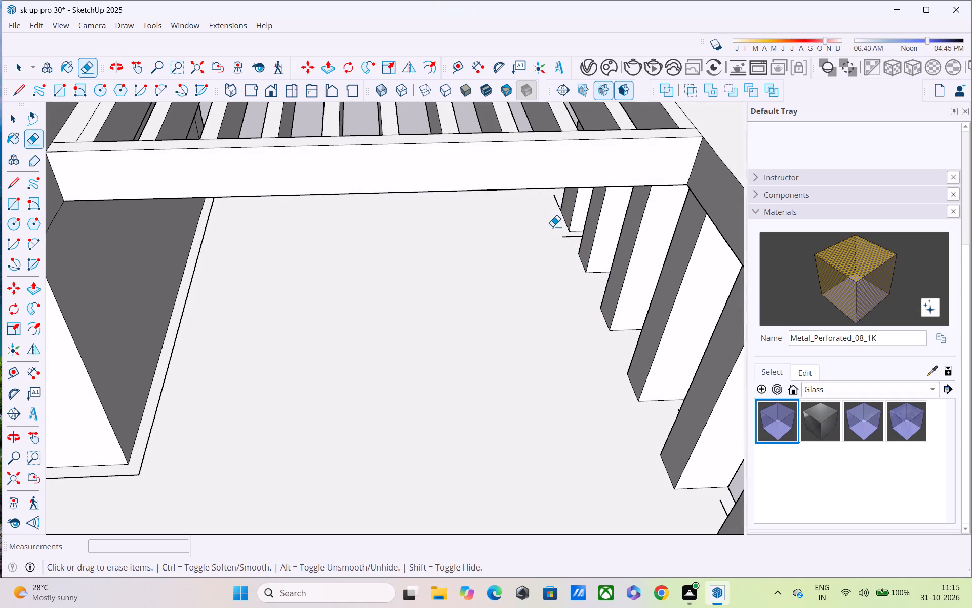
middle_click_drag(558, 198, 581, 167)
scroll(575, 172, "up", 3)
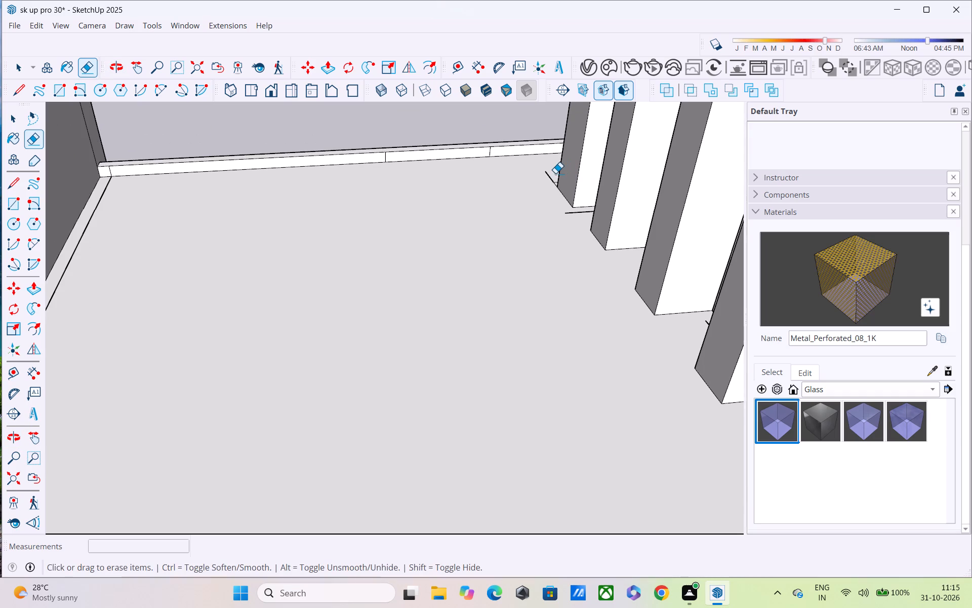
left_click_drag(555, 173, 550, 192)
left_click_drag(570, 210, 573, 230)
Erase the leftover offset segments on the floor in the gaps between the pergola posts, undoing any wrong erasure.
middle_click_drag(612, 227, 373, 221)
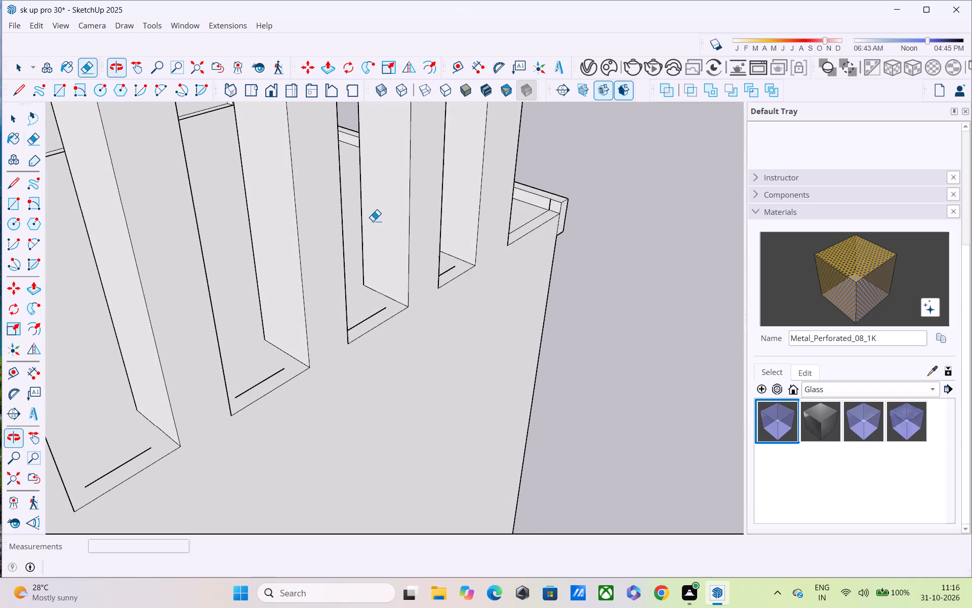
middle_click_drag(457, 235, 400, 242)
left_click_drag(395, 276, 398, 286)
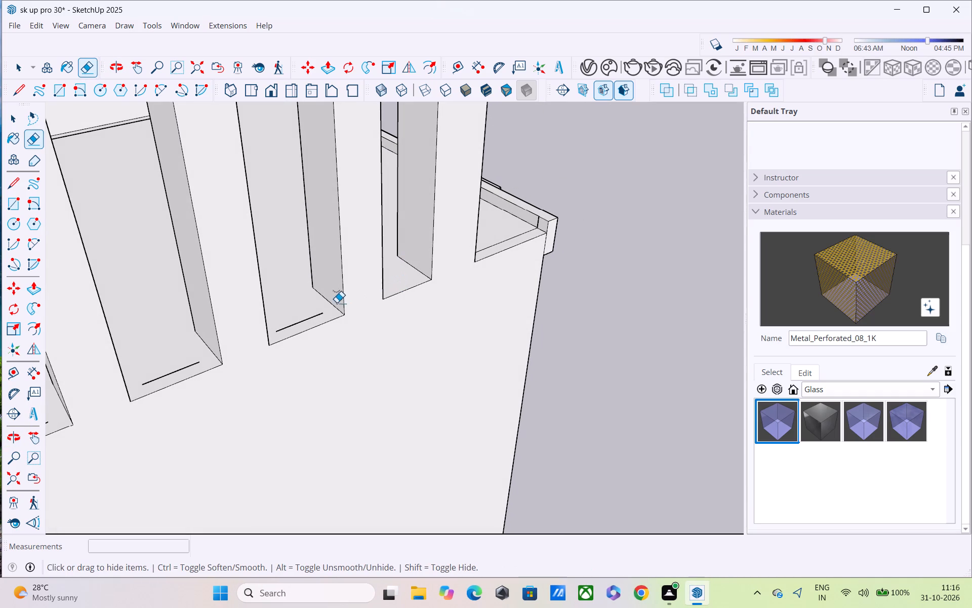
left_click_drag(302, 324, 311, 333, "shift")
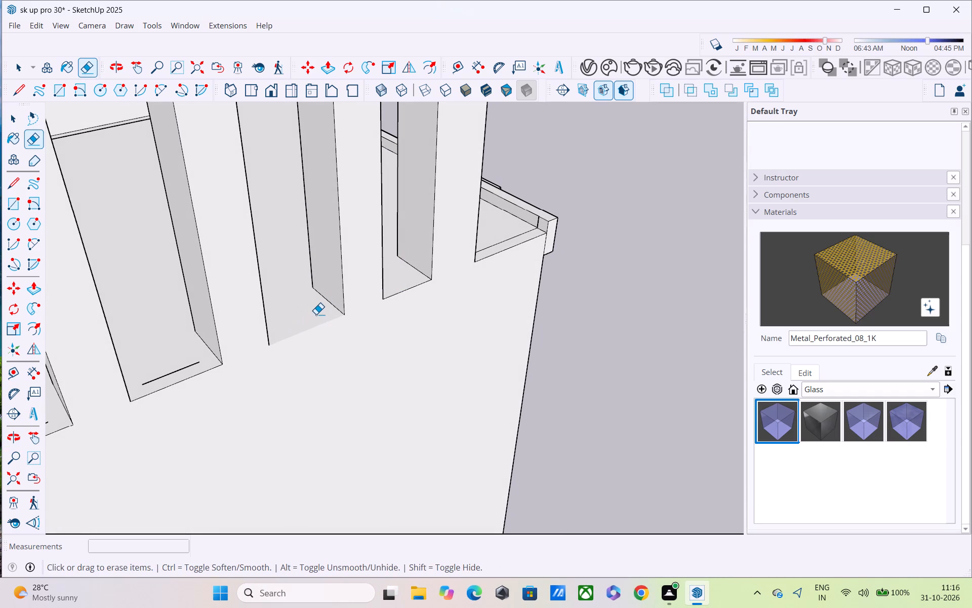
middle_click_drag(316, 314, 510, 308, "shift")
left_click_drag(380, 368, 390, 384)
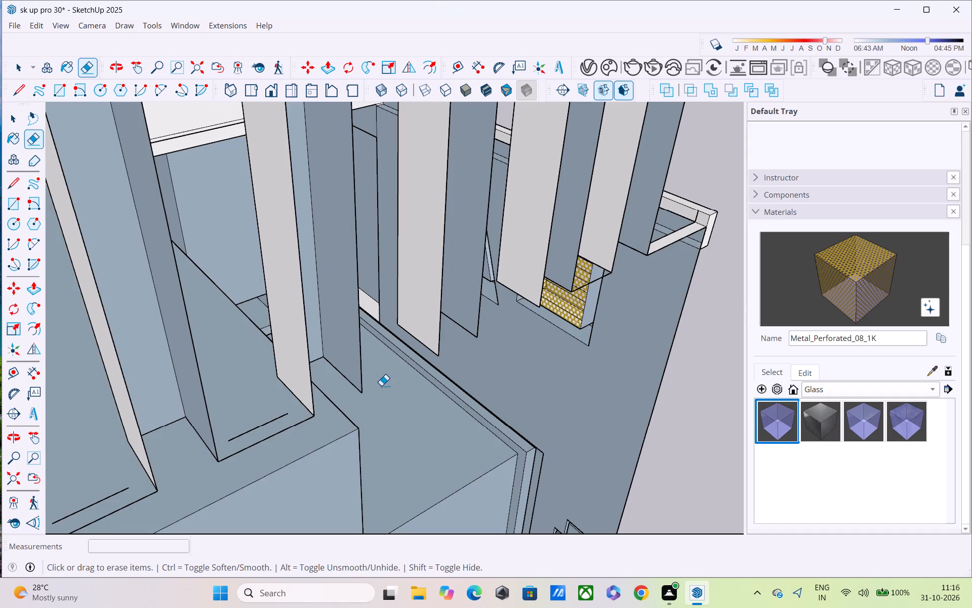
key("ctrl+z")
left_click_drag(379, 369, 380, 373)
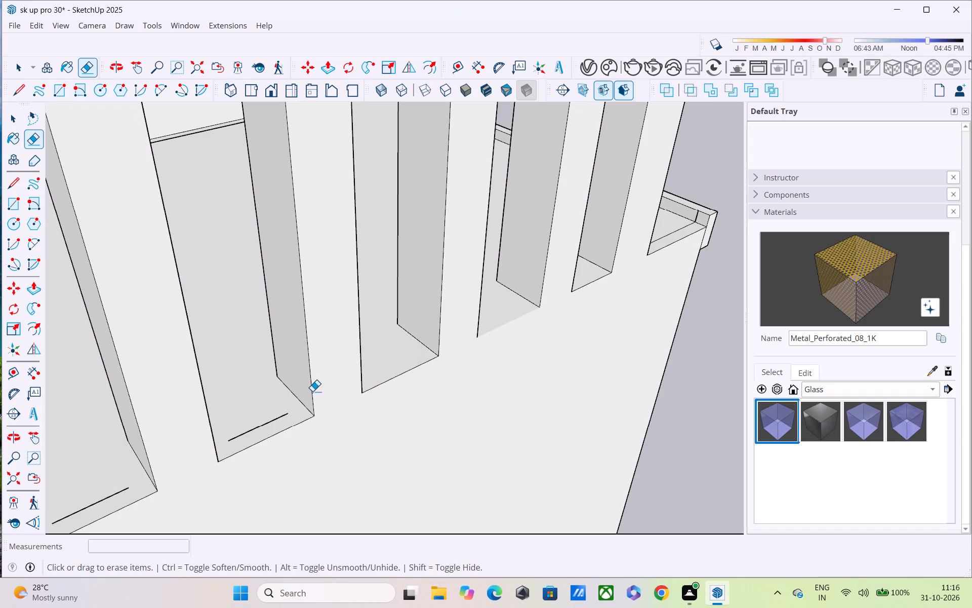
left_click(269, 425)
middle_click_drag(279, 409, 513, 330)
left_click(387, 404)
Erase the last stray line fragments beside the front pergola post at the terrace corner.
middle_click_drag(485, 392, 283, 371)
middle_click_drag(449, 372, 205, 367, "shift")
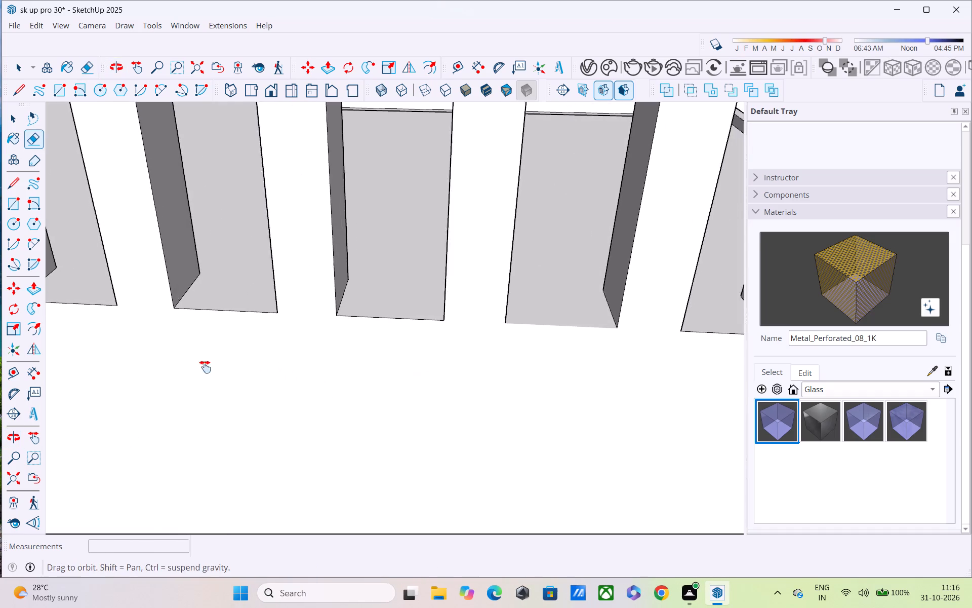
middle_click_drag(205, 367, 119, 366, "shift")
left_click(554, 326)
left_click(535, 314)
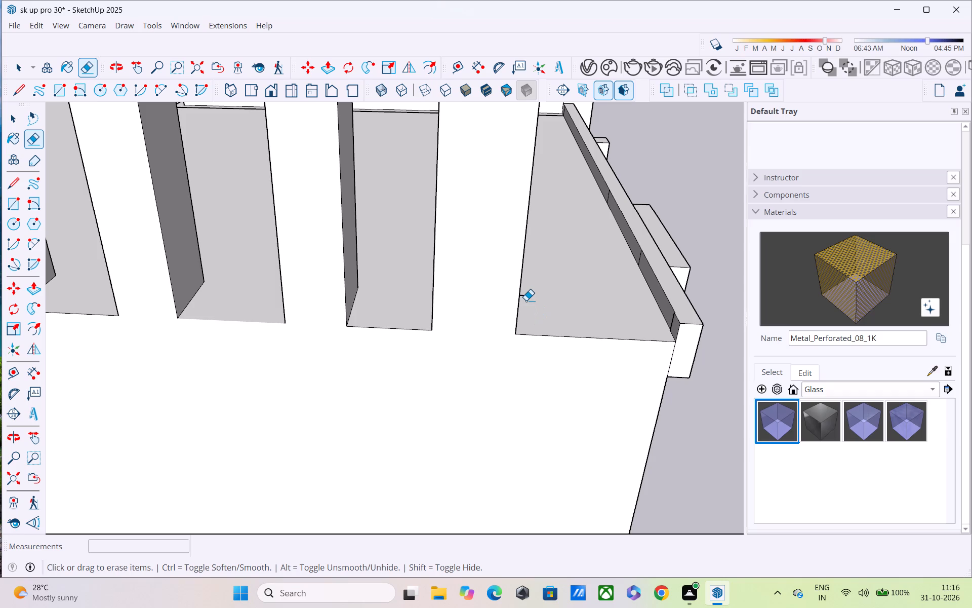
left_click(526, 300)
left_click(528, 296)
Erase the short vertical lines on the front parapet band above both sides of the perforated window's frame.
middle_click_drag(527, 296, 189, 356)
middle_click_drag(522, 303, 523, 311)
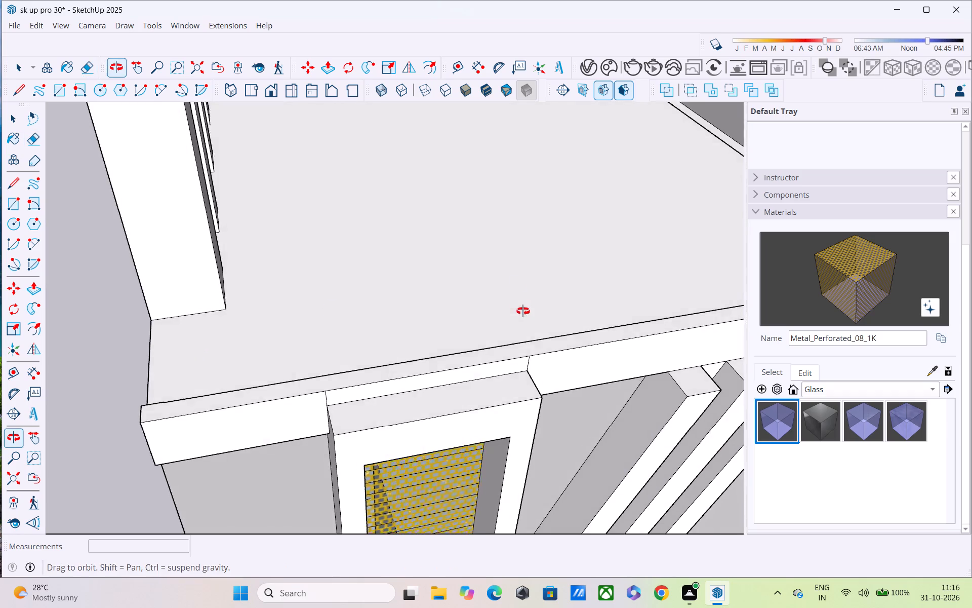
middle_click_drag(523, 311, 432, 248)
scroll(465, 236, "down", 3)
middle_click_drag(476, 284, 453, 194)
scroll(338, 241, "up", 3)
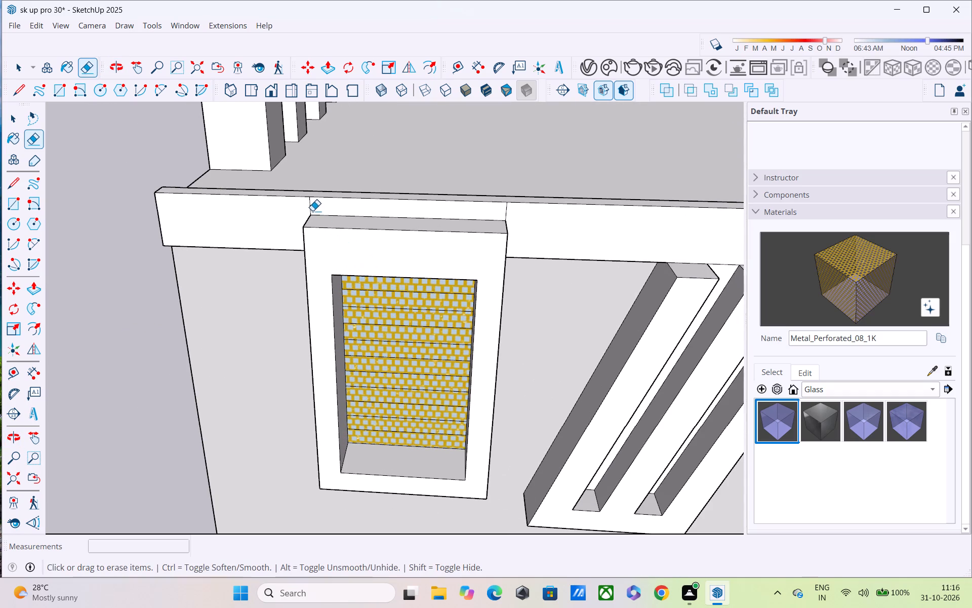
middle_click_drag(314, 213, 353, 142)
scroll(354, 141, "up", 1)
scroll(355, 151, "down", 4)
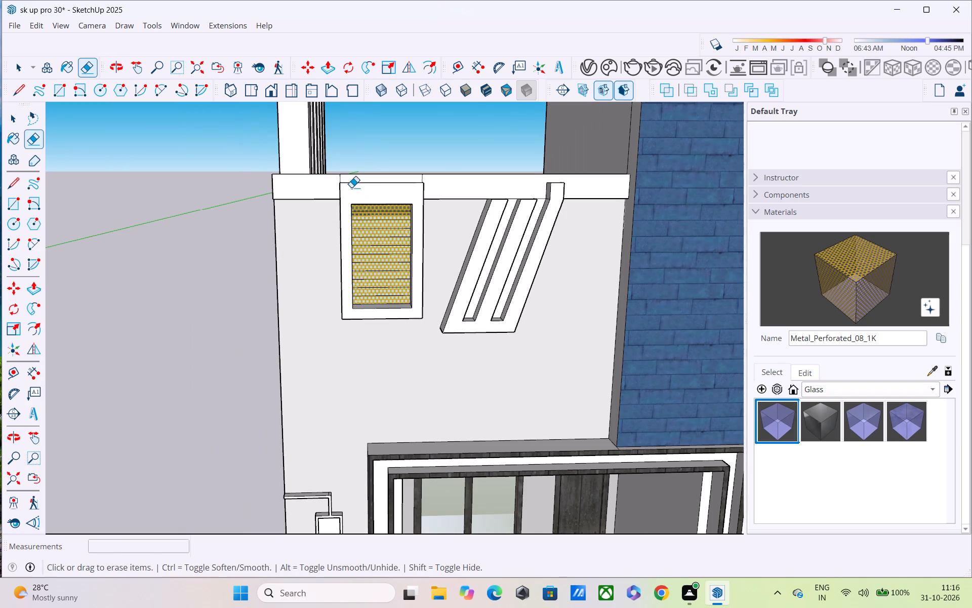
scroll(345, 185, "up", 3)
left_click(337, 180)
left_click(341, 177)
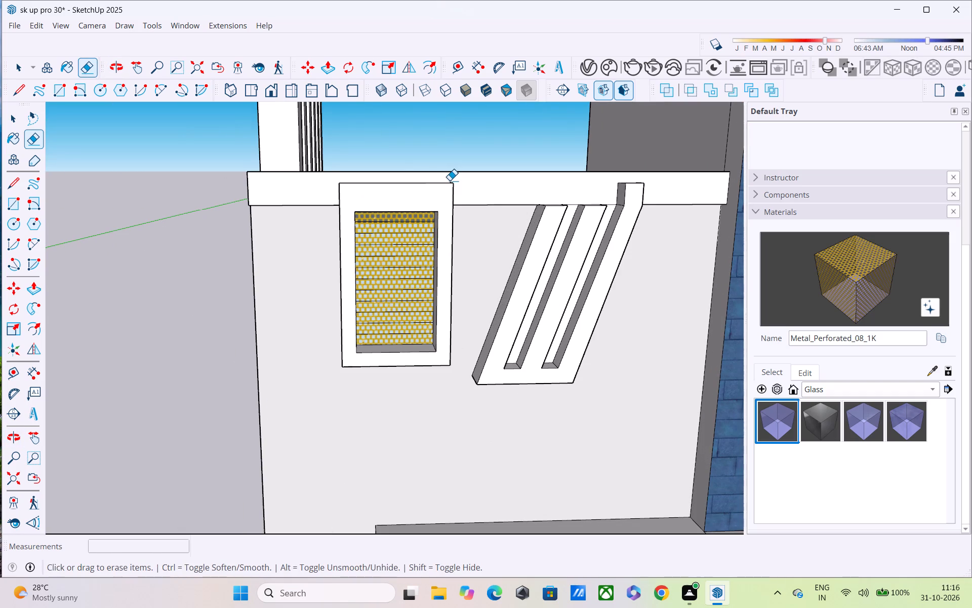
left_click(450, 180)
Examine the cleaned parapet band and the whole front facade from farther away.
scroll(469, 178, "down", 3)
scroll(606, 196, "down", 2)
middle_click_drag(609, 219, 569, 190)
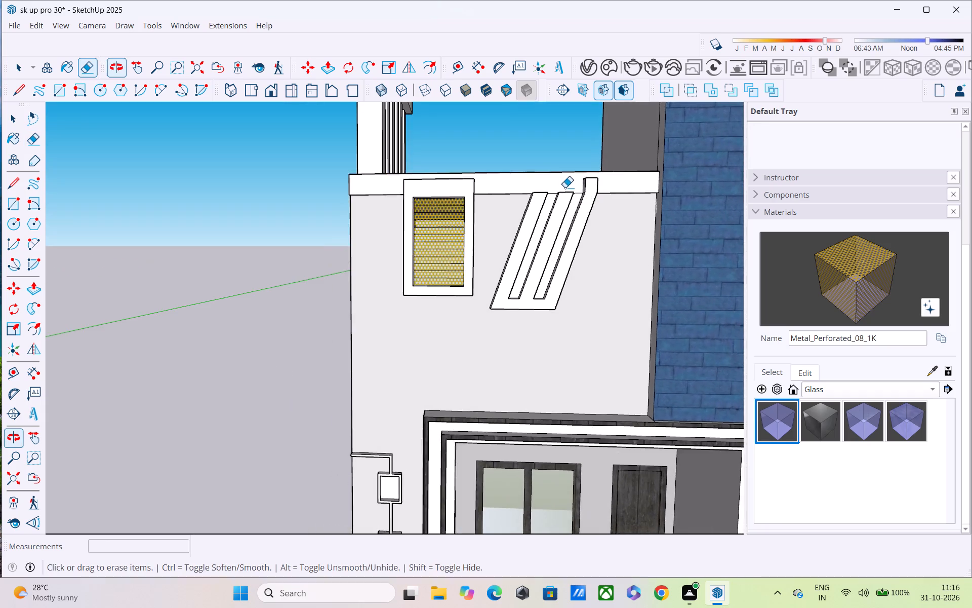
scroll(565, 187, "down", 11)
middle_click_drag(604, 232, 613, 264)
scroll(613, 242, "down", 5)
middle_click_drag(613, 242, 612, 243)
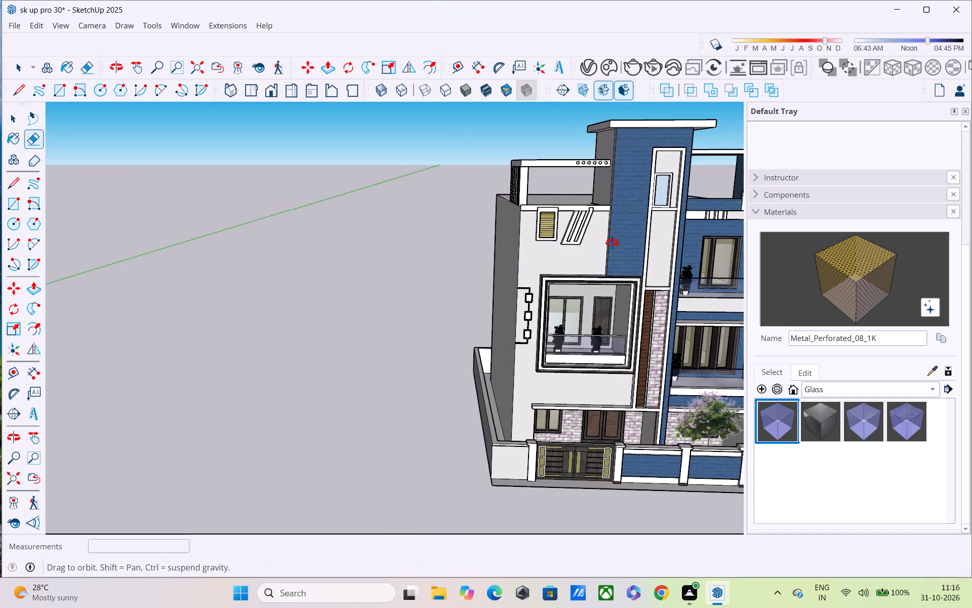
middle_click_drag(612, 243, 597, 267)
scroll(596, 259, "down", 4)
scroll(565, 255, "up", 1, "shift")
middle_click_drag(562, 255, 417, 256, "shift")
Save the model.
key("ctrl+s")
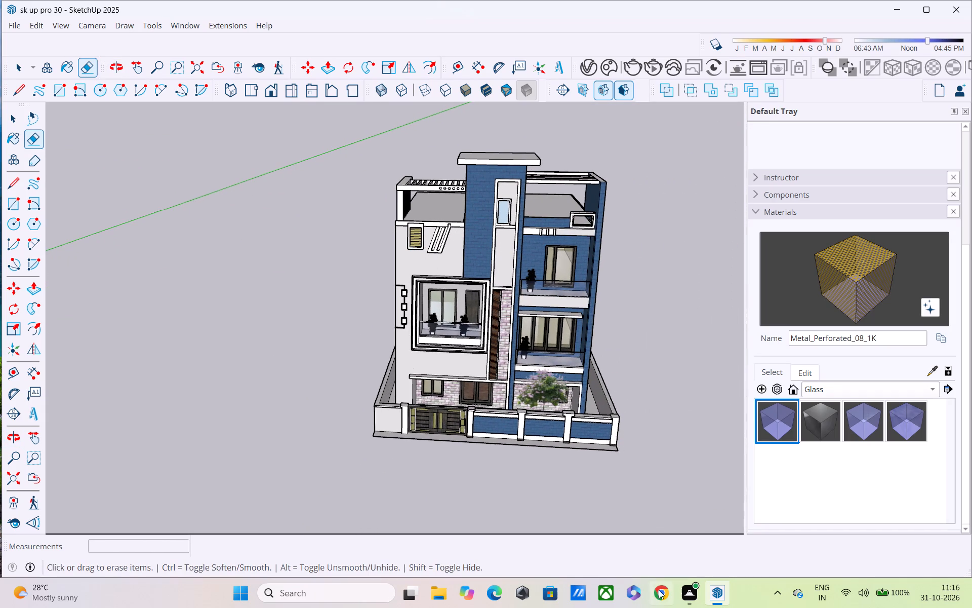
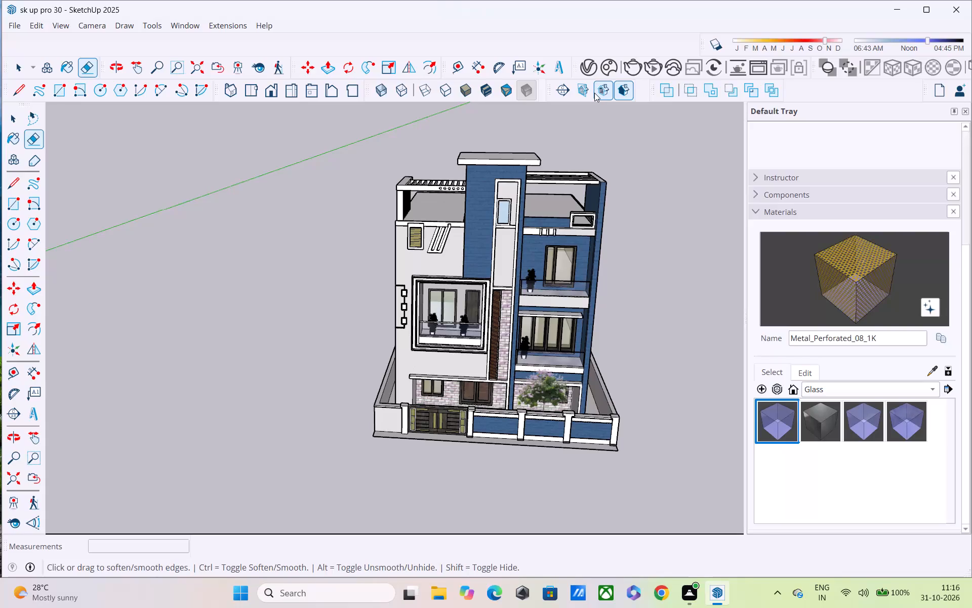
Save the model.
key("ctrl+s")
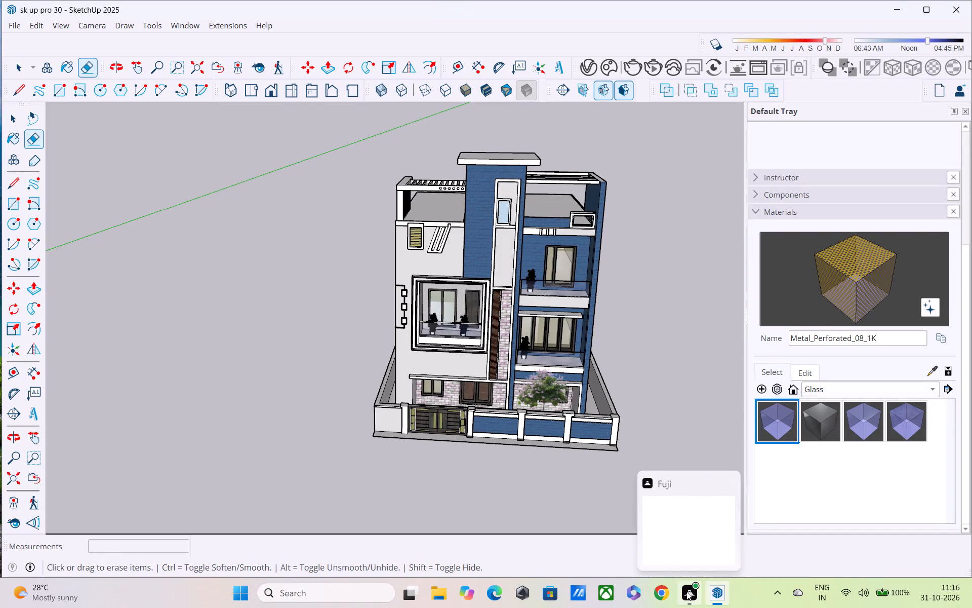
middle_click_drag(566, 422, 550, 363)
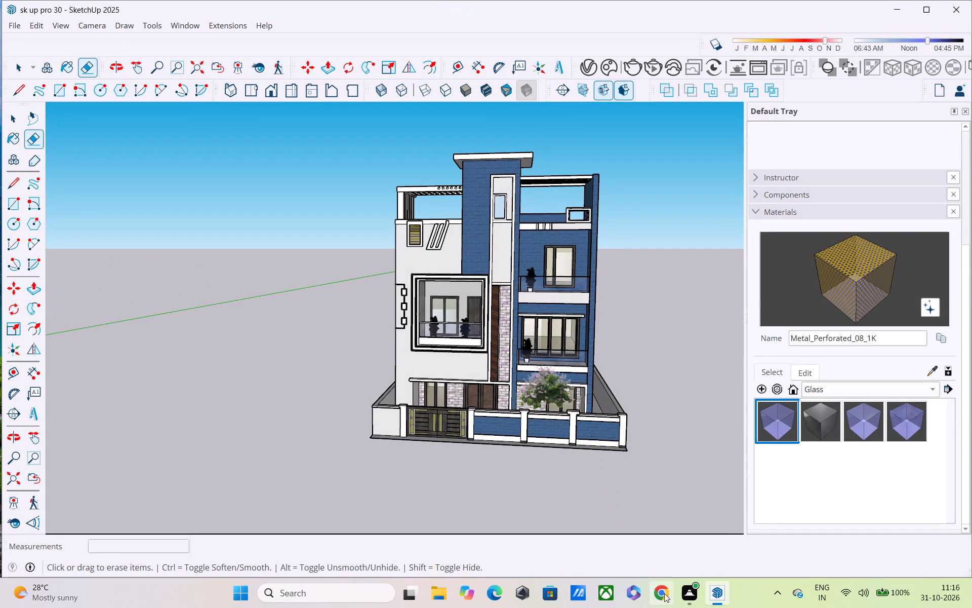